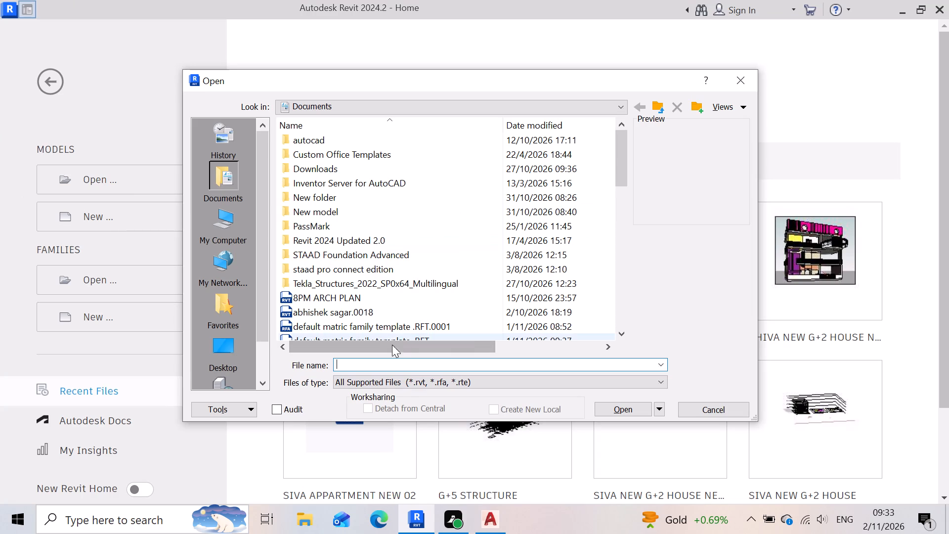
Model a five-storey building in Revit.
Dismiss the Open dialog without opening a file.
scroll(373, 315, down, 5)
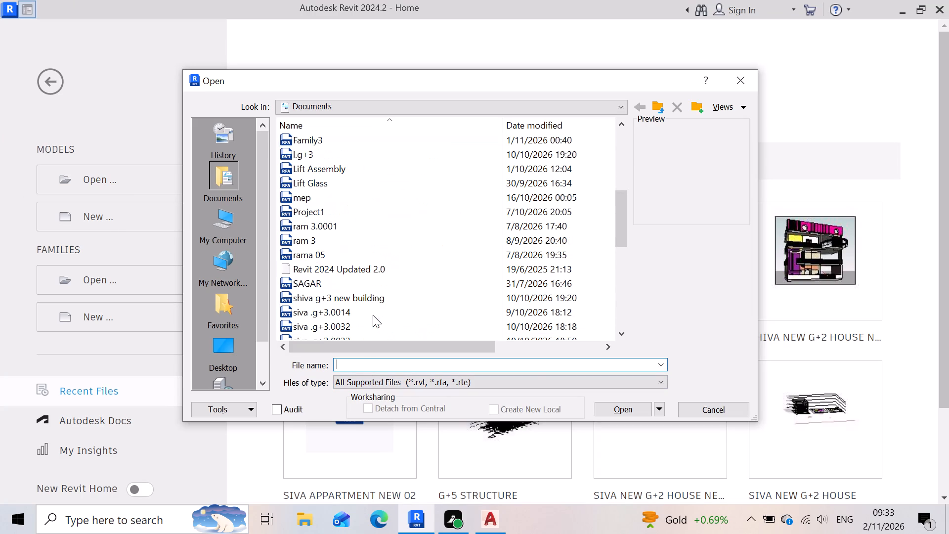
click(730, 82)
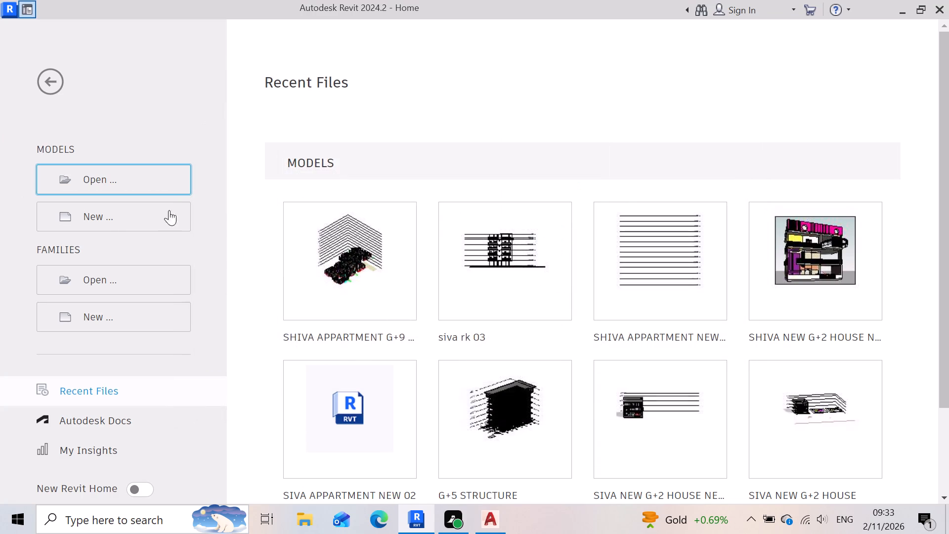
Start a new project and browse the template files available in the English folder.
click(167, 211)
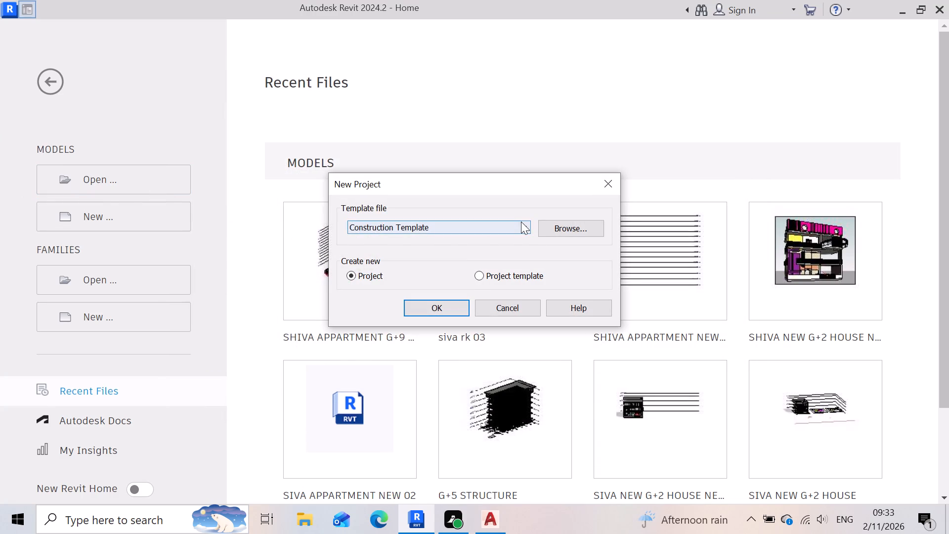
click(521, 226)
click(471, 260)
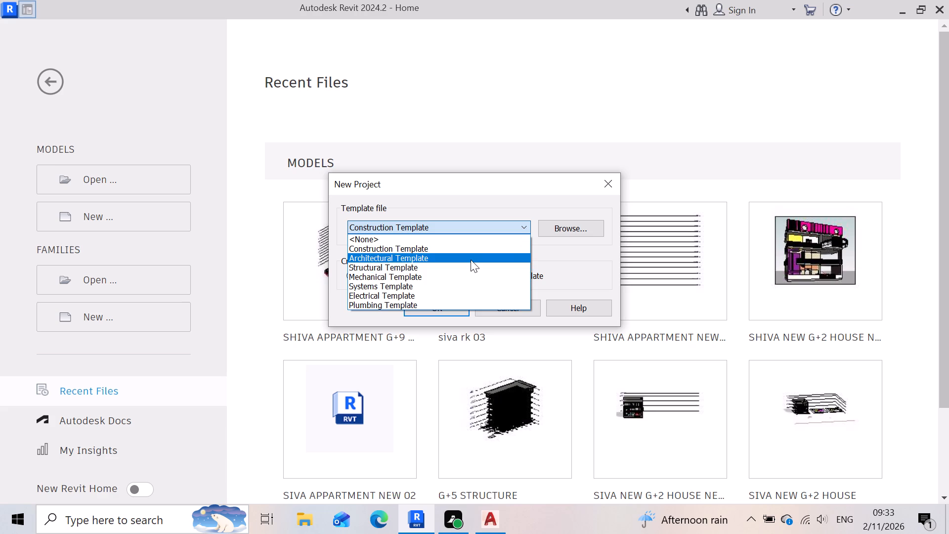
click(563, 227)
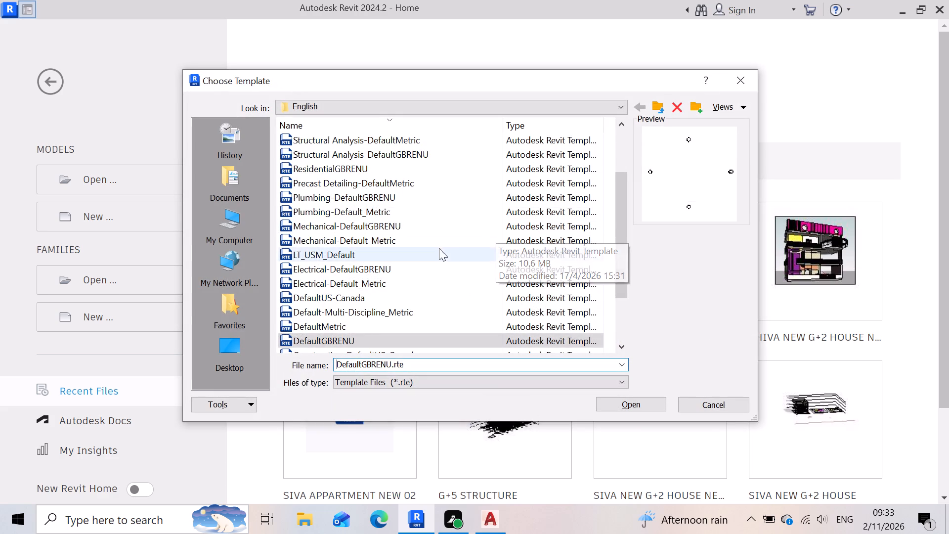
scroll(438, 294, down, 2)
scroll(438, 294, up, 2)
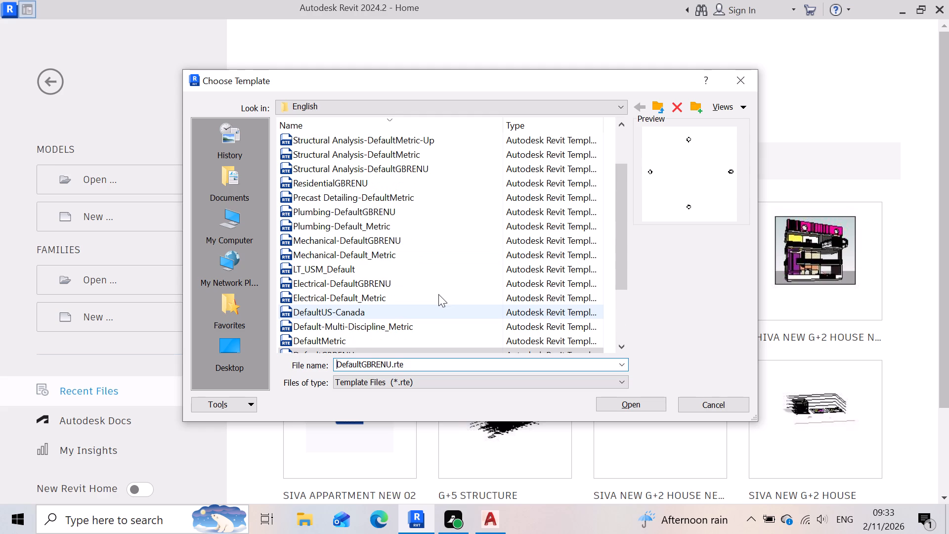
scroll(371, 299, down, 7)
scroll(374, 297, up, 6)
scroll(375, 296, down, 2)
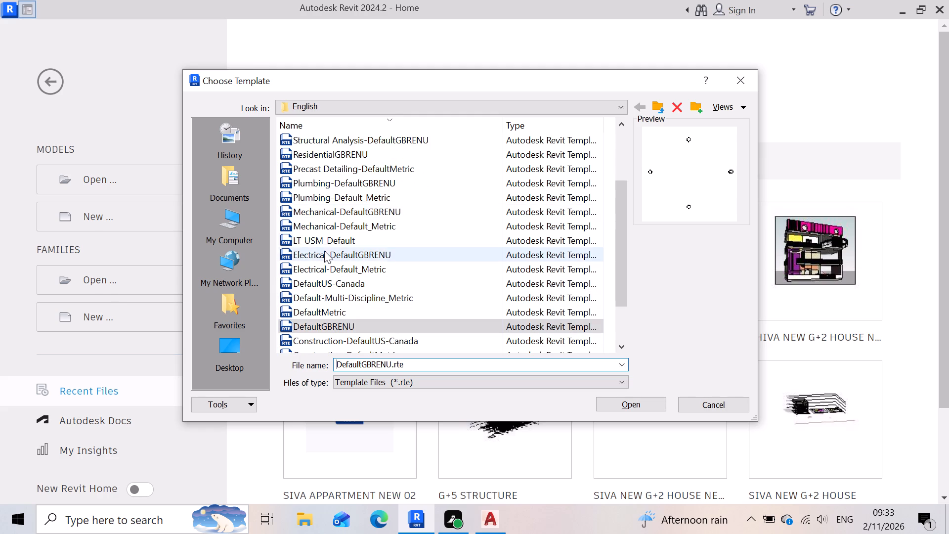
scroll(338, 230, down, 10)
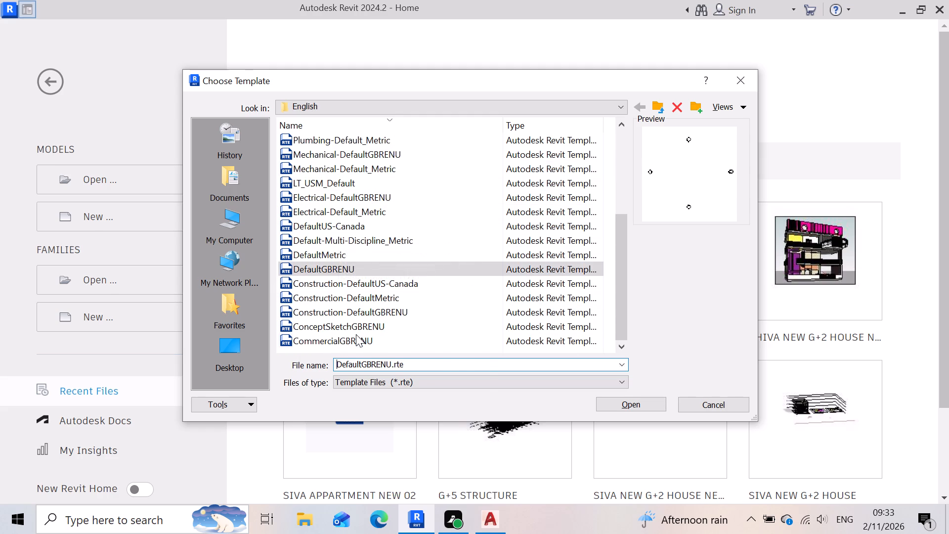
scroll(356, 334, up, 3)
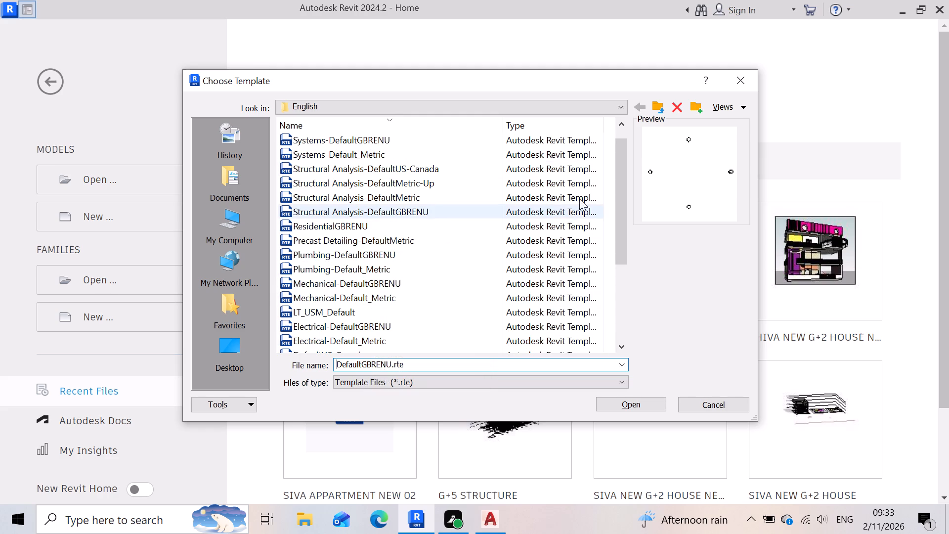
Create the project from the default.rte template in the English-Imperial folder.
click(656, 103)
scroll(464, 227, down, 4)
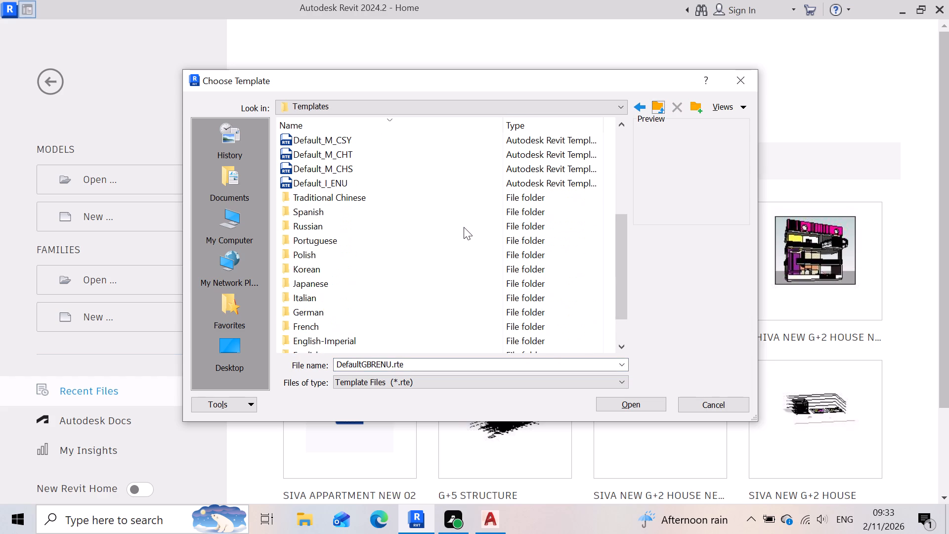
scroll(337, 256, down, 4)
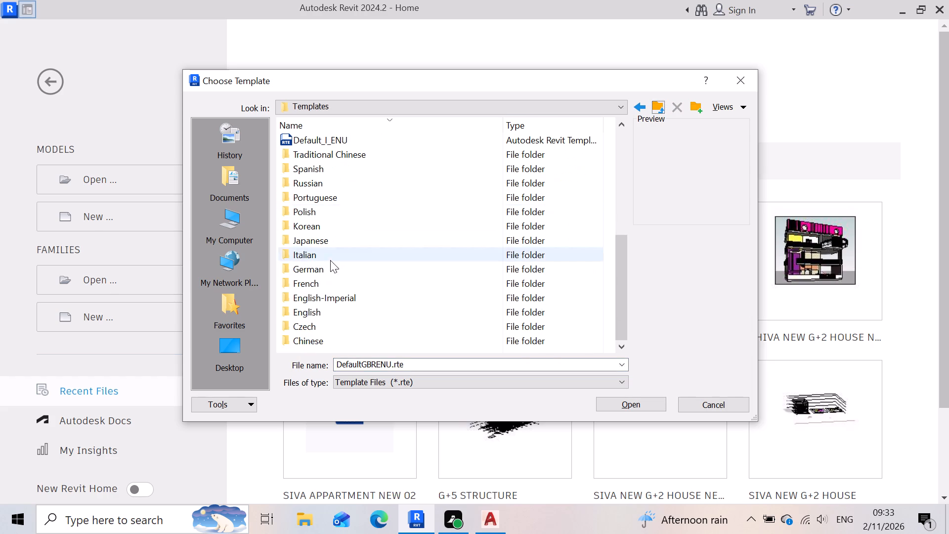
click(330, 290)
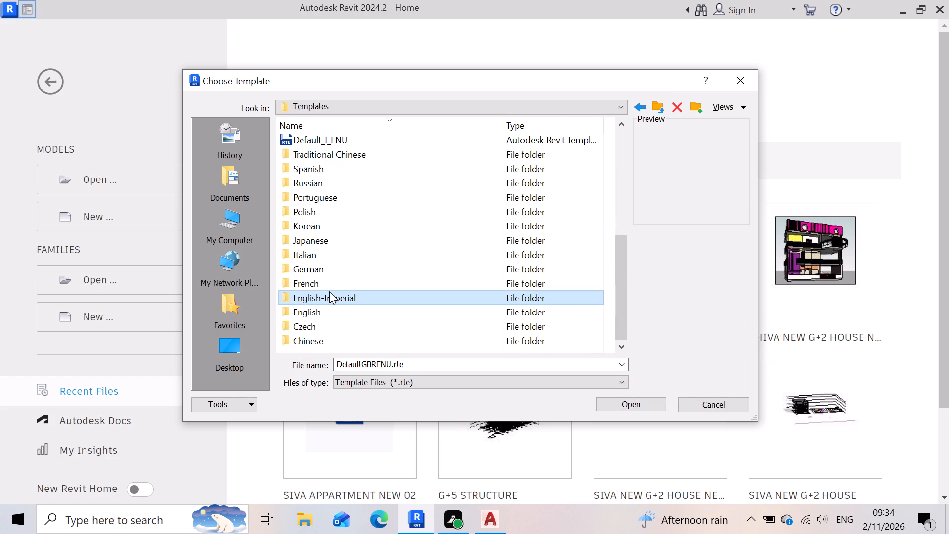
click(333, 298)
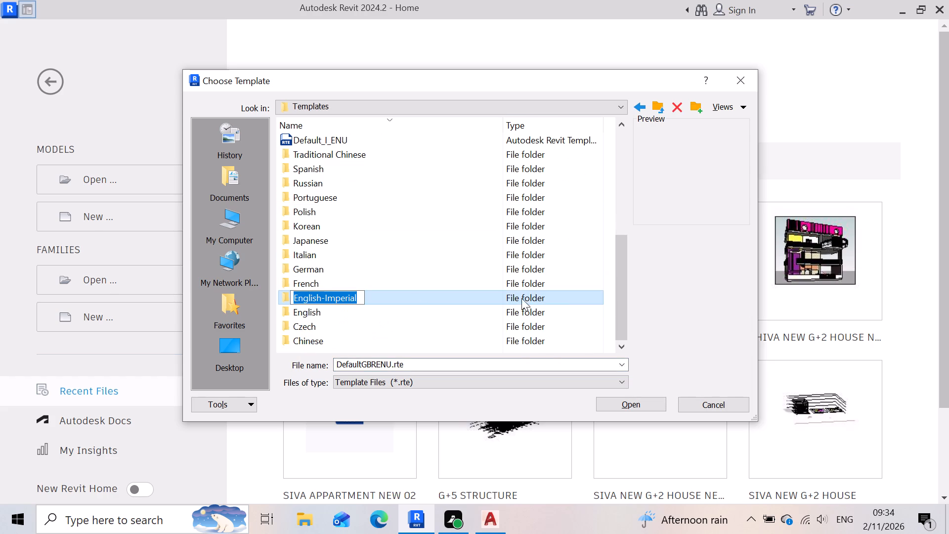
double_click(414, 298)
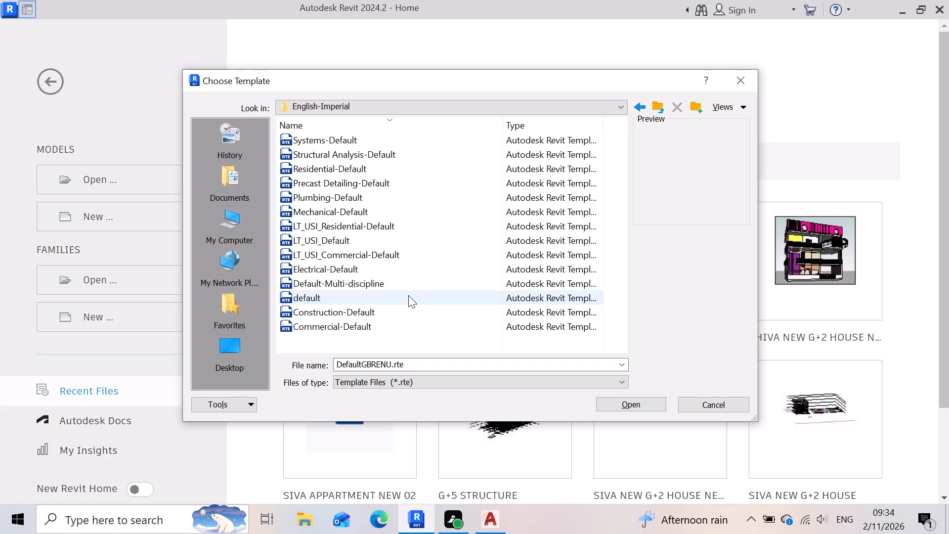
click(314, 295)
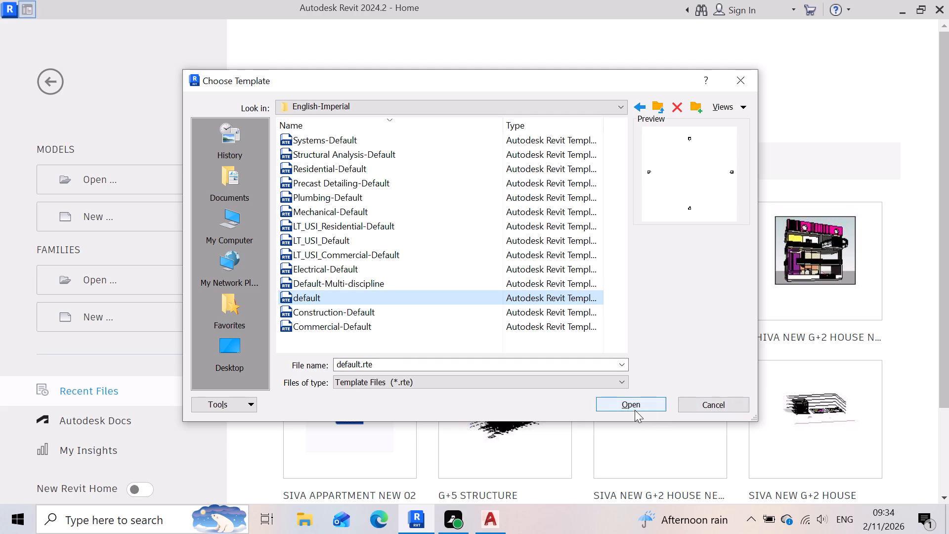
click(634, 405)
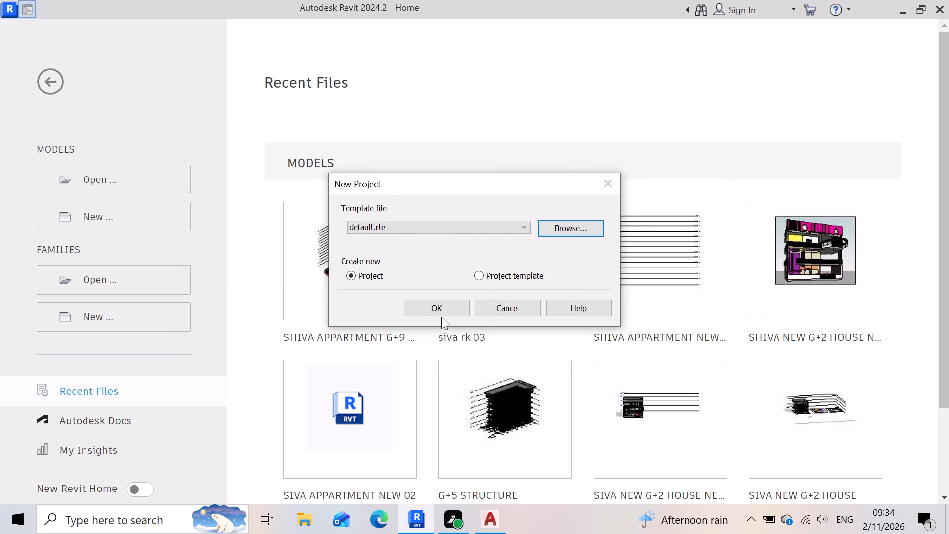
click(439, 309)
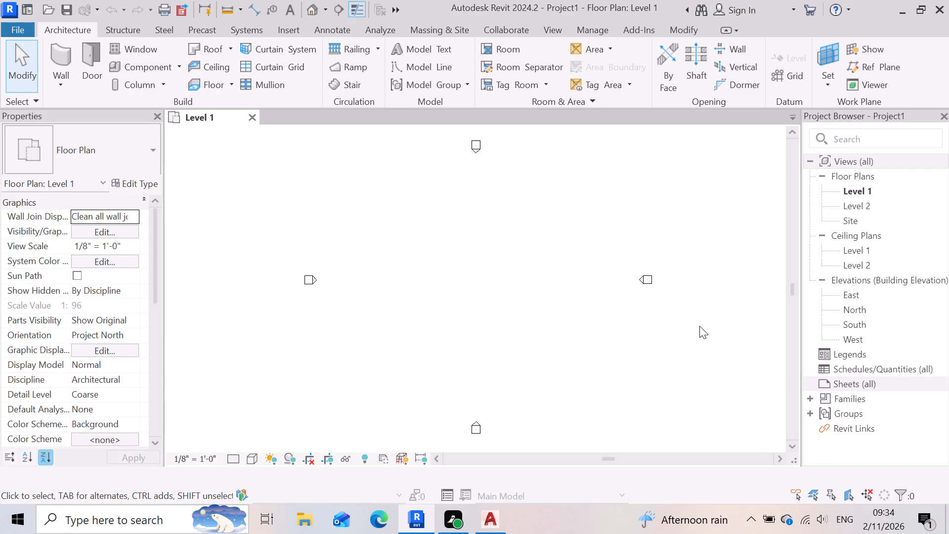
Open the North building elevation view.
scroll(564, 339, down, 2)
scroll(565, 340, up, 1)
double_click(869, 309)
Rename Level 1 as GL in the North elevation.
scroll(754, 305, up, 5)
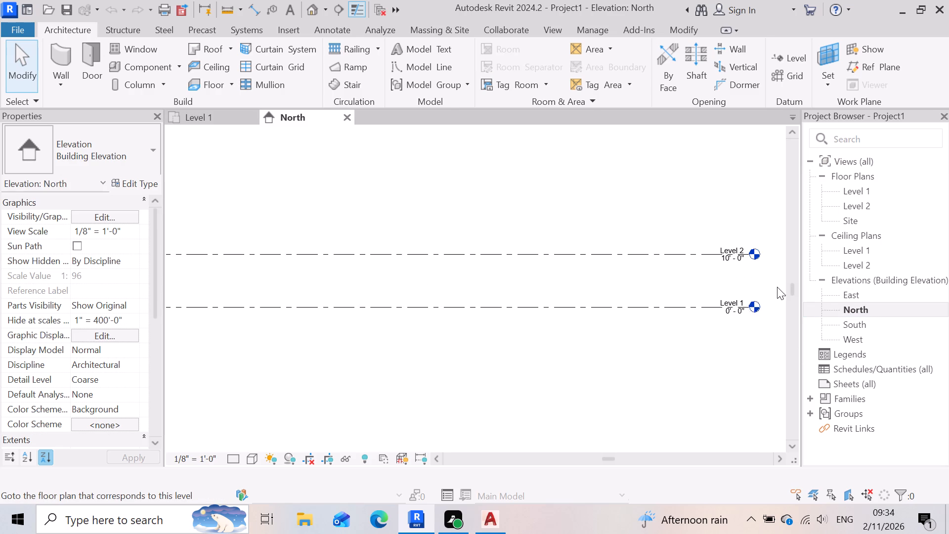
scroll(777, 287, up, 4)
scroll(680, 348, up, 8)
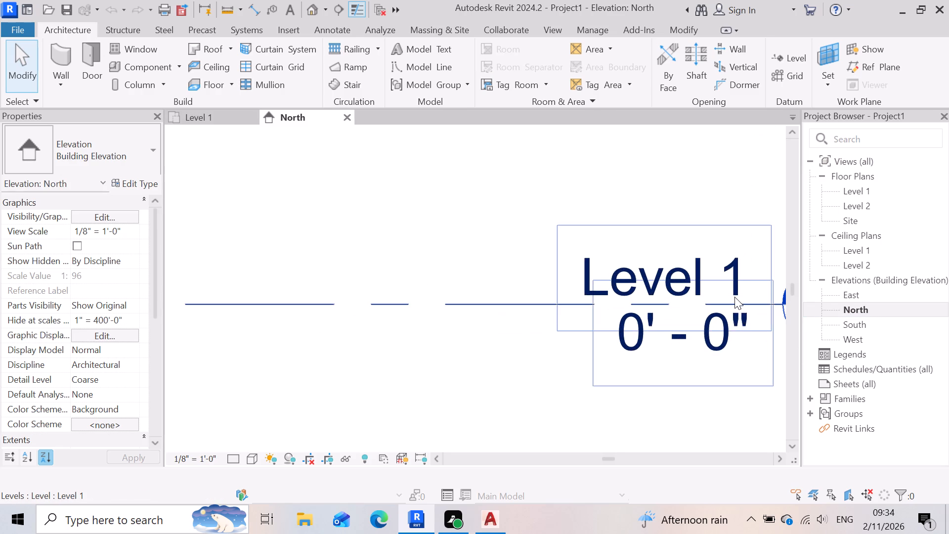
click(733, 295)
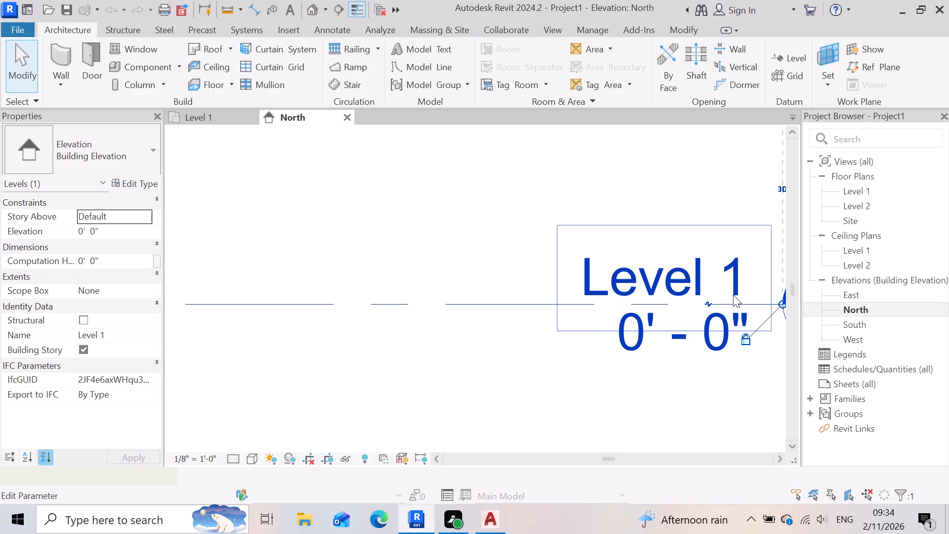
click(733, 295)
key(BackSpace)
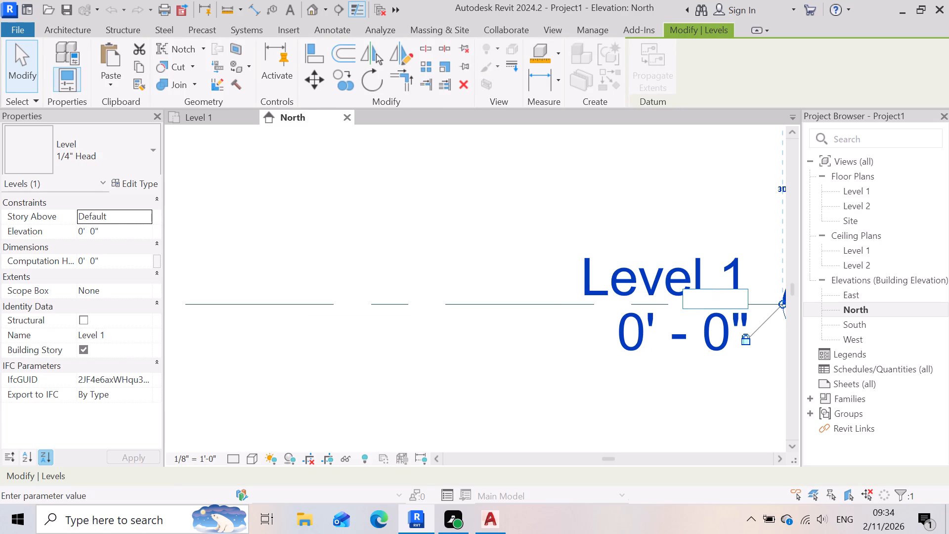
text(GL)
key(Return)
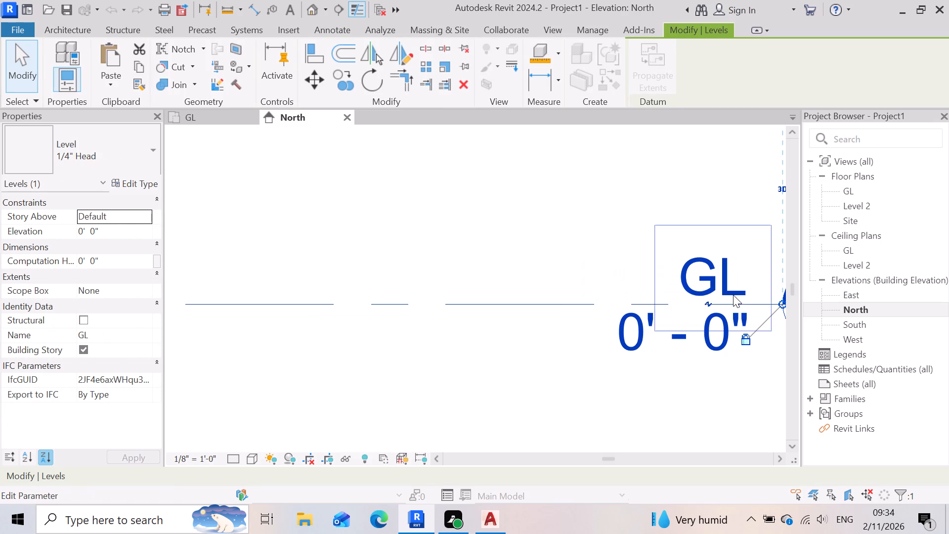
Set the elevation of Level 2 to 10'-6".
scroll(475, 425, down, 9)
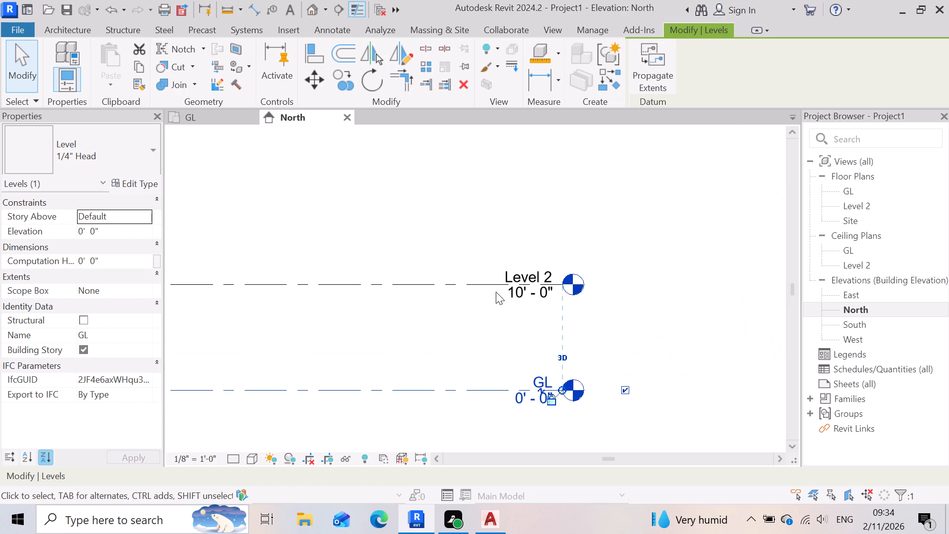
scroll(493, 292, up, 10)
drag(454, 325, 615, 221)
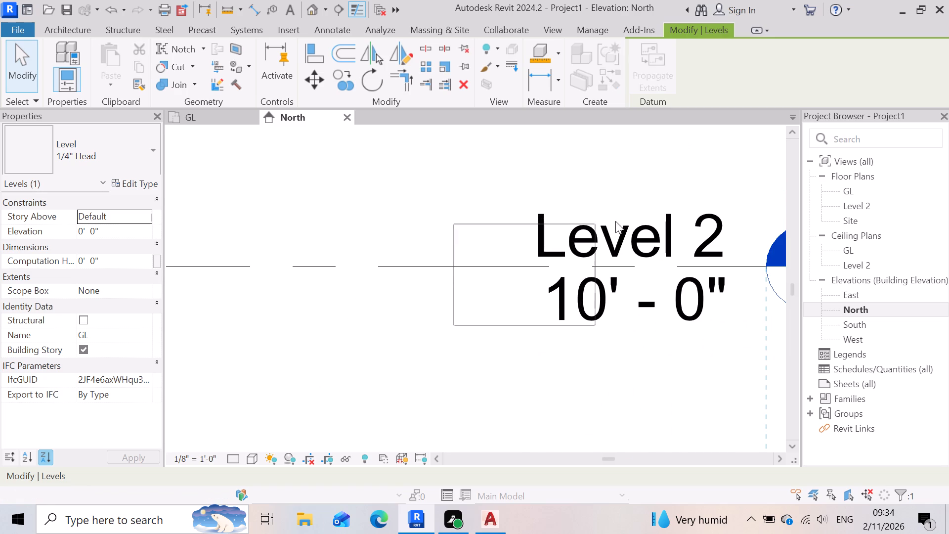
drag(615, 221, 674, 216)
key(Escape)
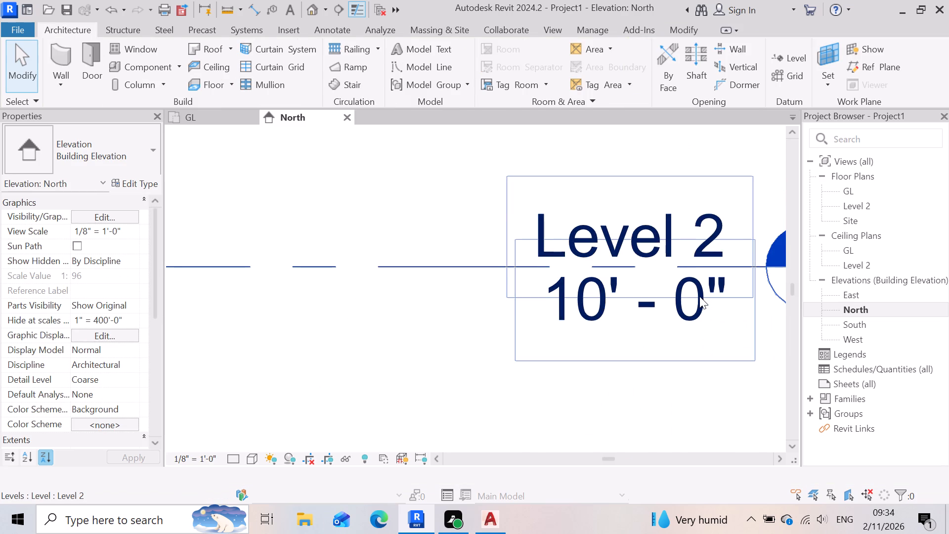
click(700, 299)
click(711, 303)
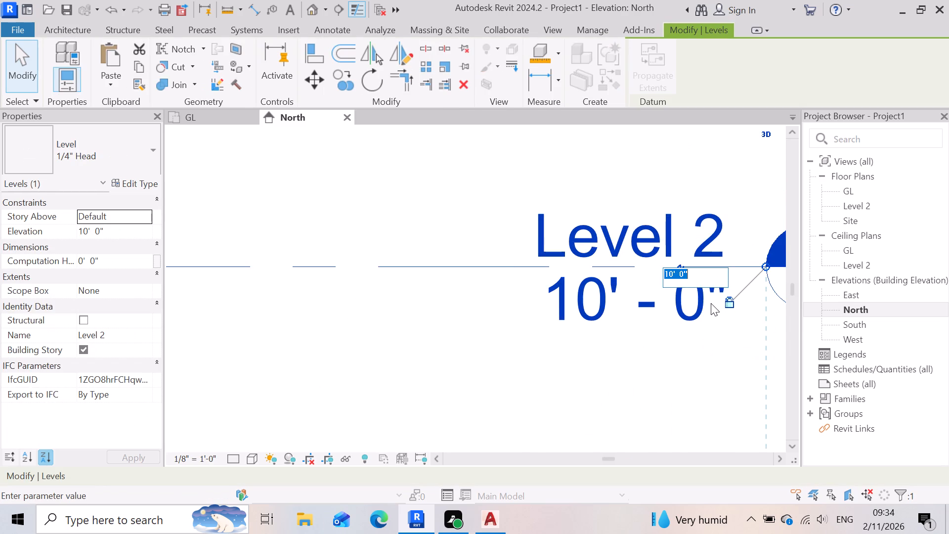
key(BackSpace)
text(10)
text('6)
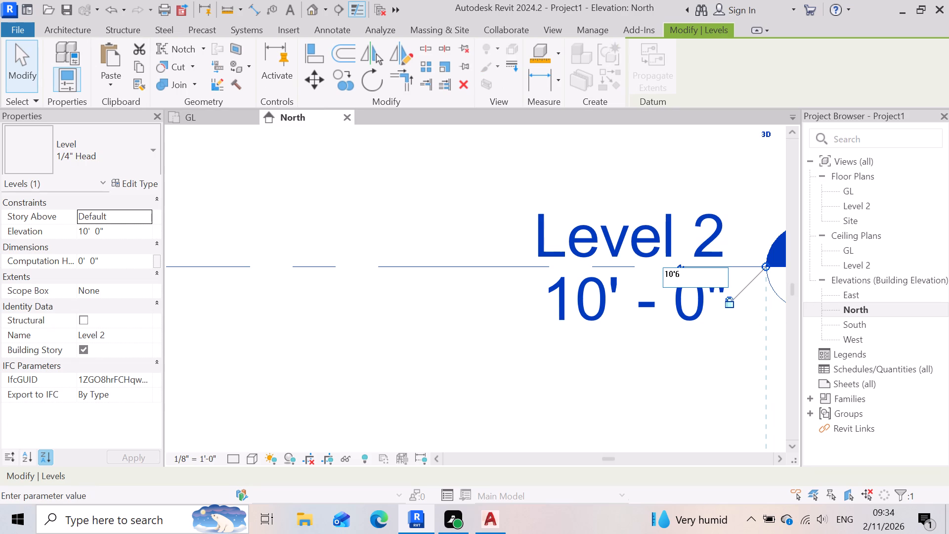
key(shift+quotedbl)
key(Return)
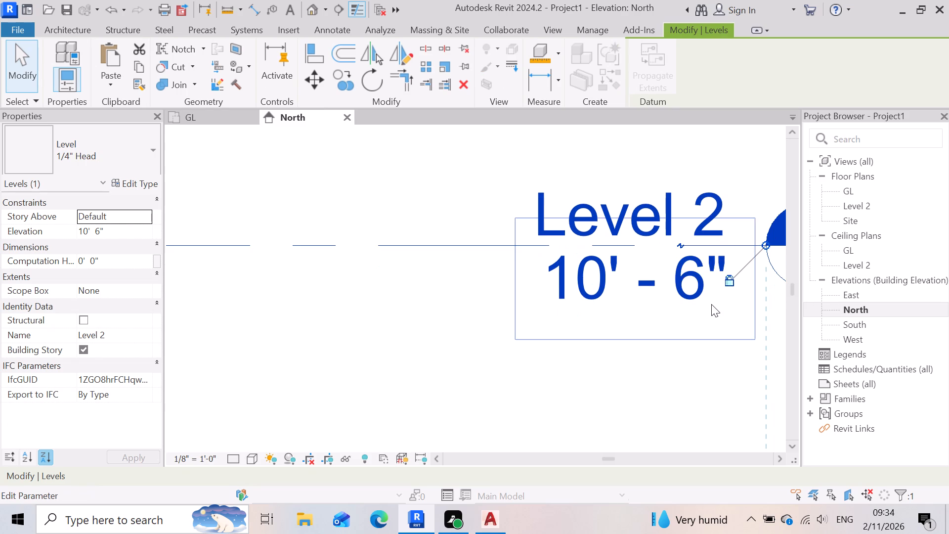
Add three levels by picking lines at a 10'-6" offset, each above the previous one, starting from Level 2.
scroll(698, 370, down, 9)
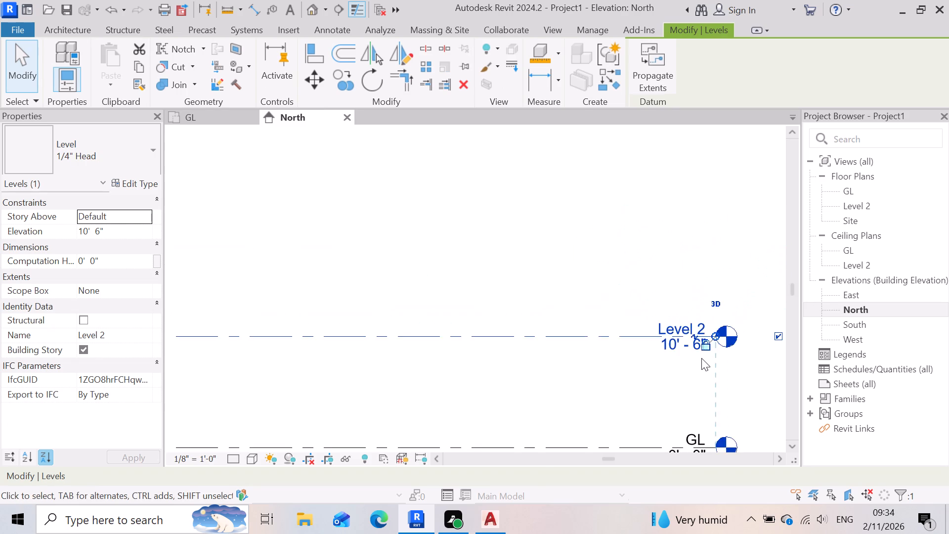
scroll(701, 358, down, 11)
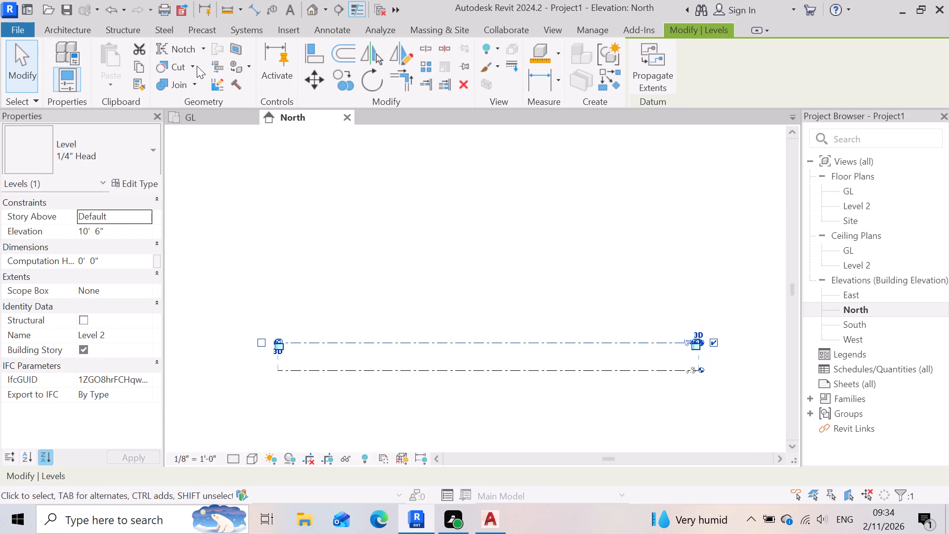
click(61, 28)
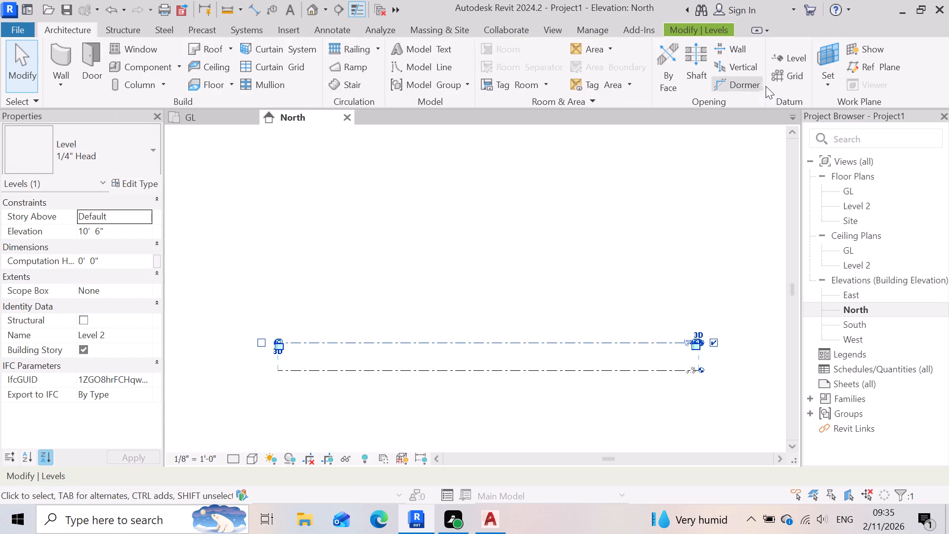
click(795, 60)
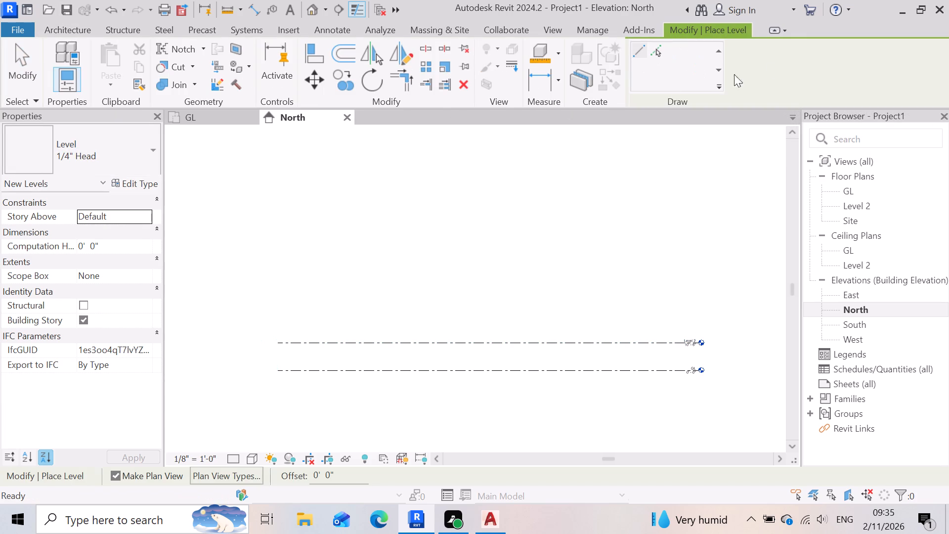
click(659, 52)
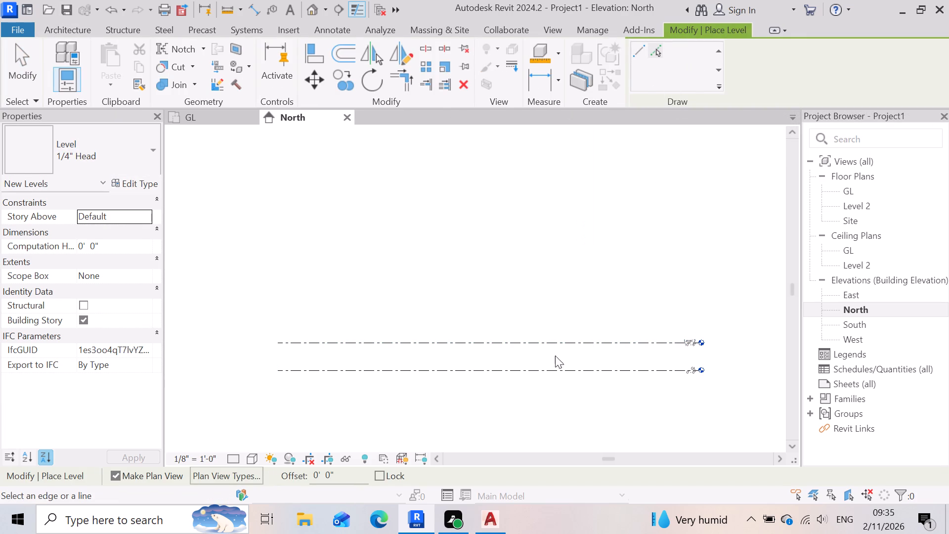
drag(342, 473, 257, 463)
text(10)
text('6)
key(shift+quotedbl)
key(Return)
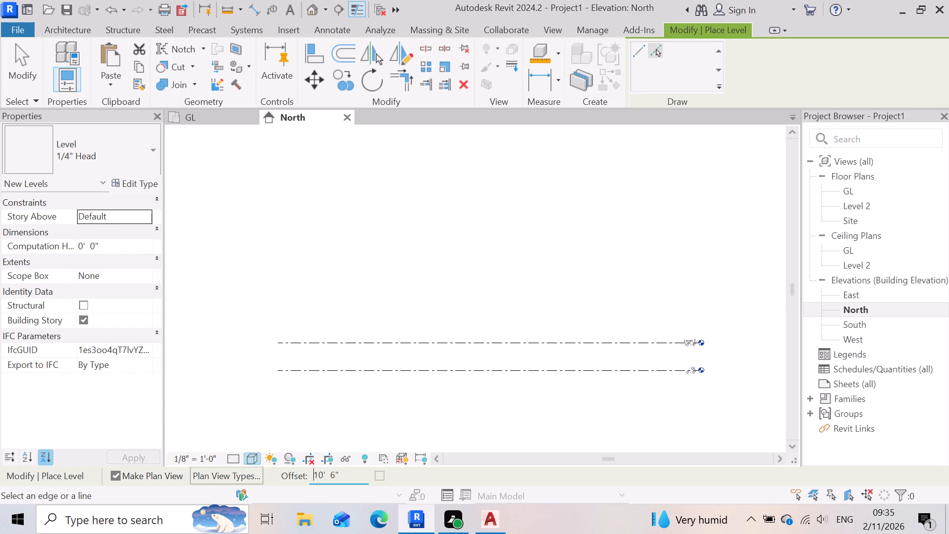
click(617, 340)
scroll(683, 351, up, 7)
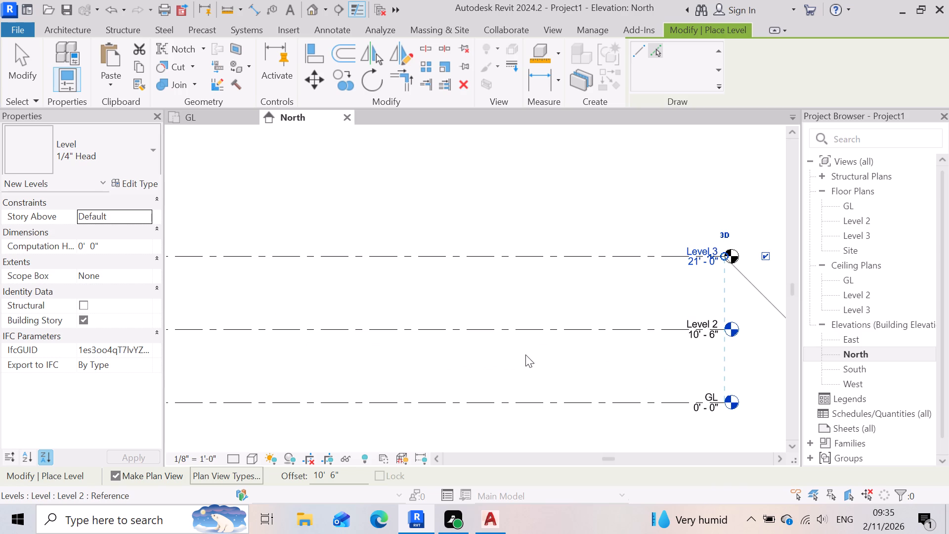
scroll(617, 378, down, 4)
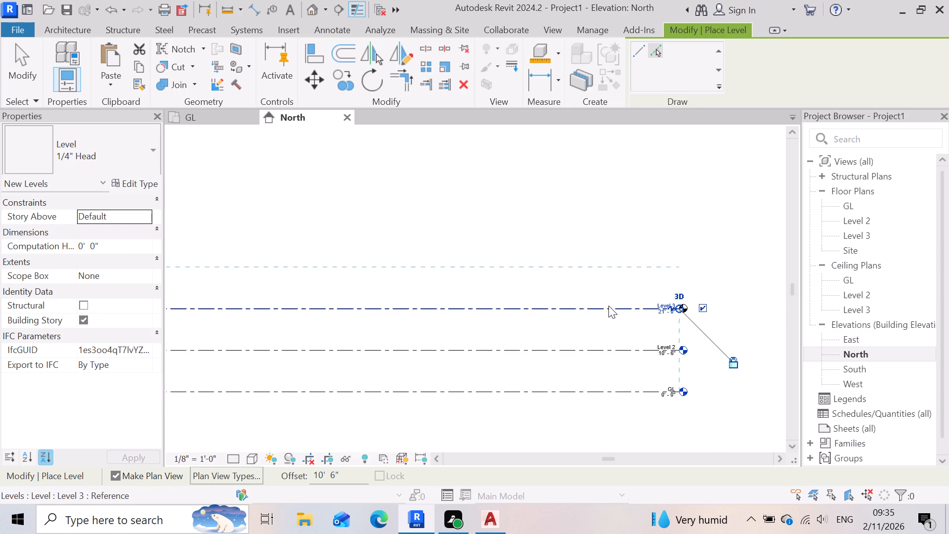
click(608, 306)
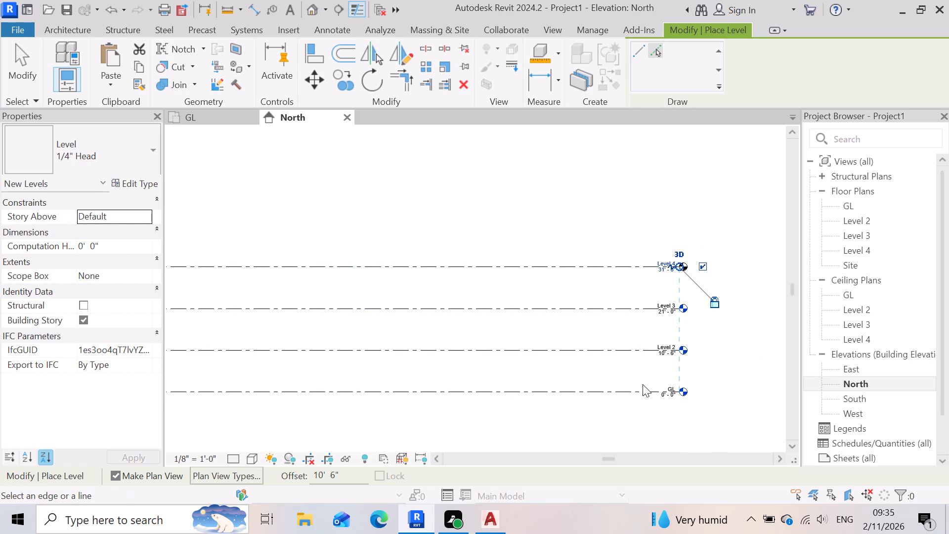
scroll(639, 400, down, 2)
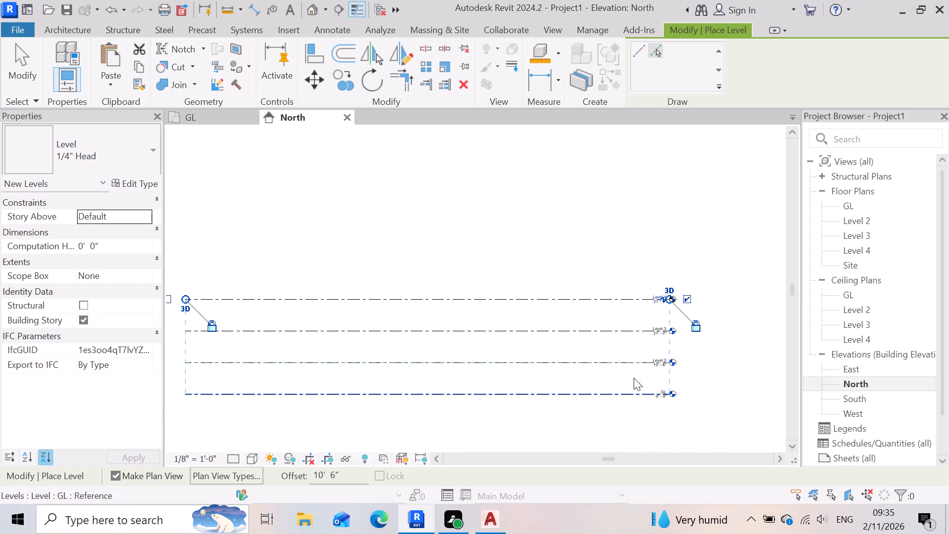
click(606, 297)
Add one more level at a 10'-0" offset above Level 5 with the Pick Lines option.
scroll(655, 399, down, 3)
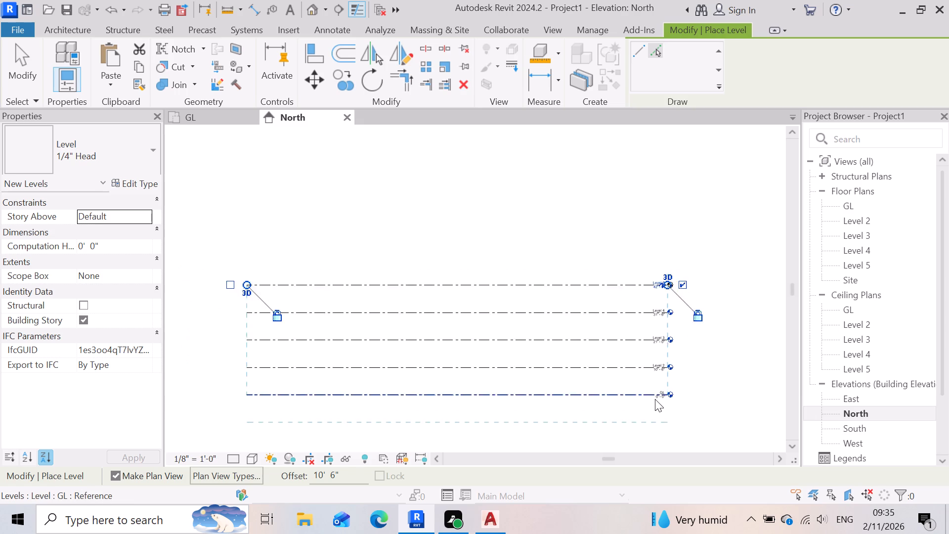
scroll(655, 399, down, 1)
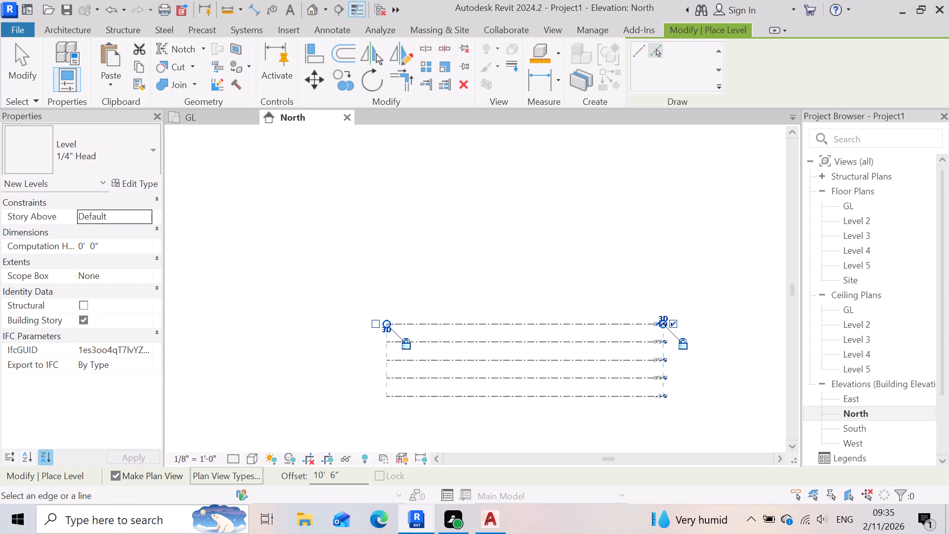
click(360, 475)
key(BackSpace)
key(BackSpace)
key(BackSpace)
key(BackSpace)
key(BackSpace)
key(BackSpace)
key(BackSpace)
key(BackSpace)
key(BackSpace)
key(1)
key(0)
key(apostrophe)
key(Return)
click(603, 318)
scroll(721, 338, up, 3)
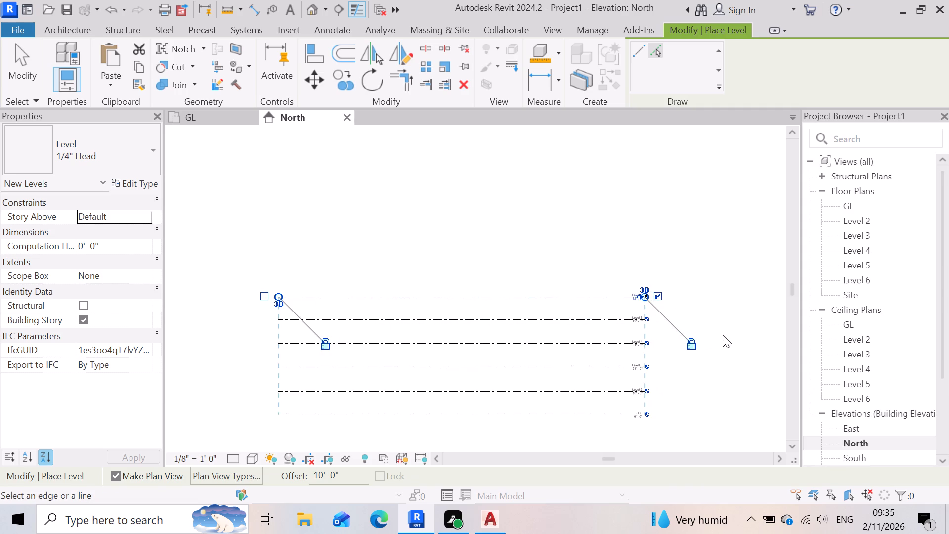
key(Escape)
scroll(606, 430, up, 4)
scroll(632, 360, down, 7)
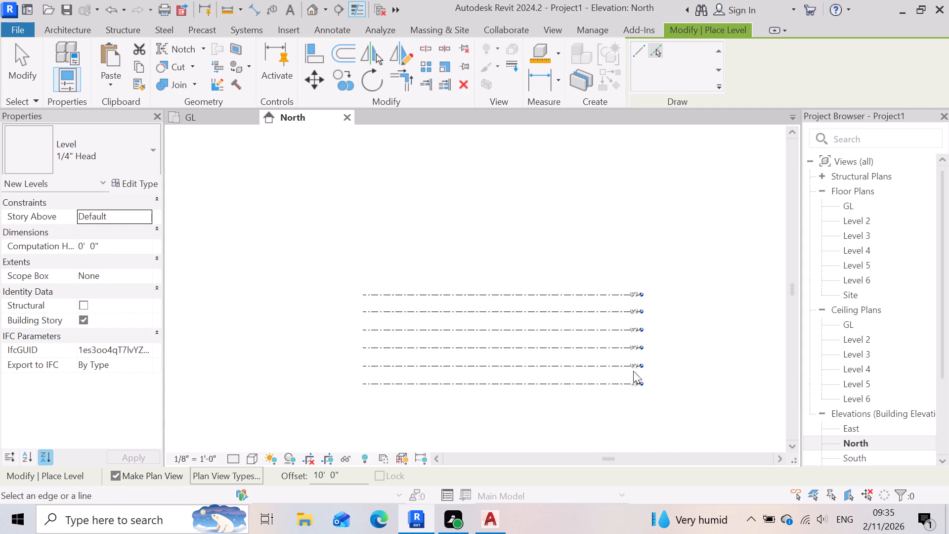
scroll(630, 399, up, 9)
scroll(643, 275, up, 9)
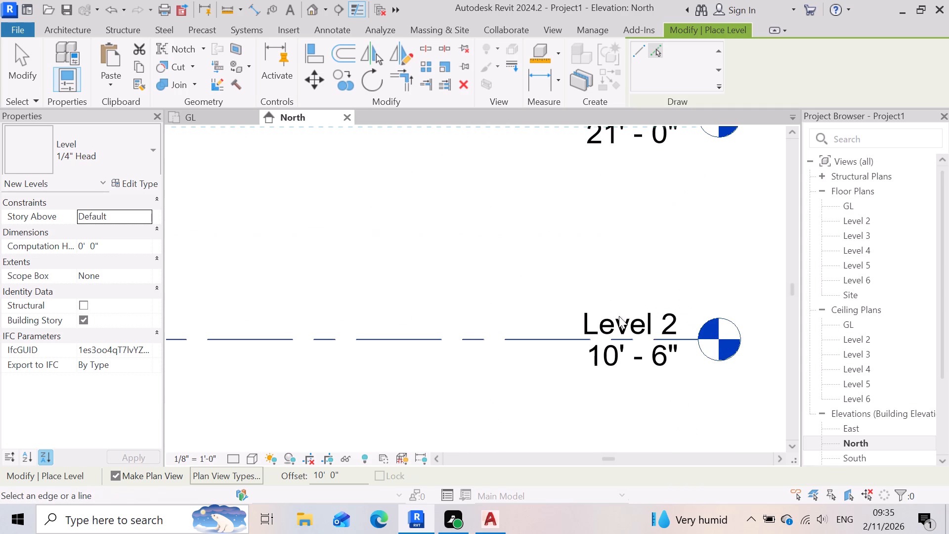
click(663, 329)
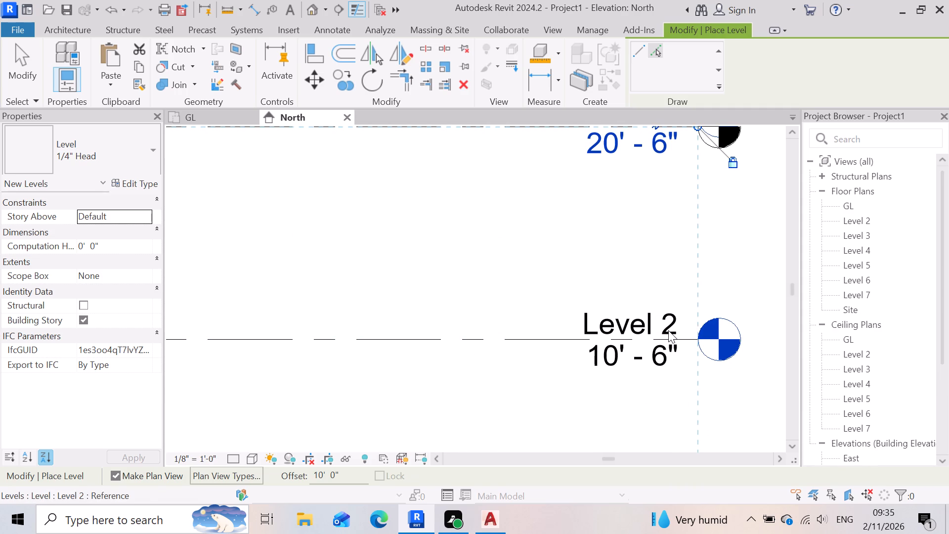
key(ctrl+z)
Rename Level 2 as 1STH FLOOR in the North elevation.
scroll(623, 338, down, 3)
scroll(651, 341, up, 4)
key(Escape)
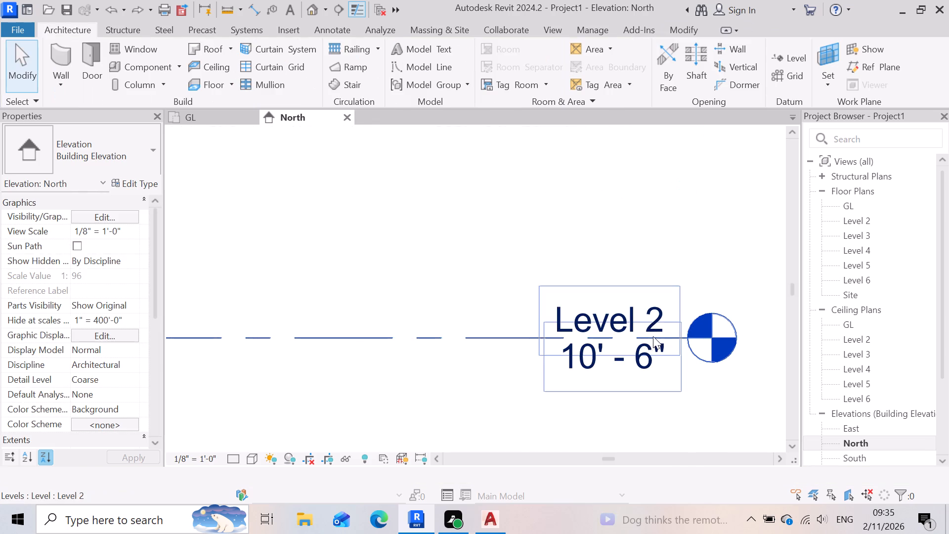
click(653, 322)
click(653, 322)
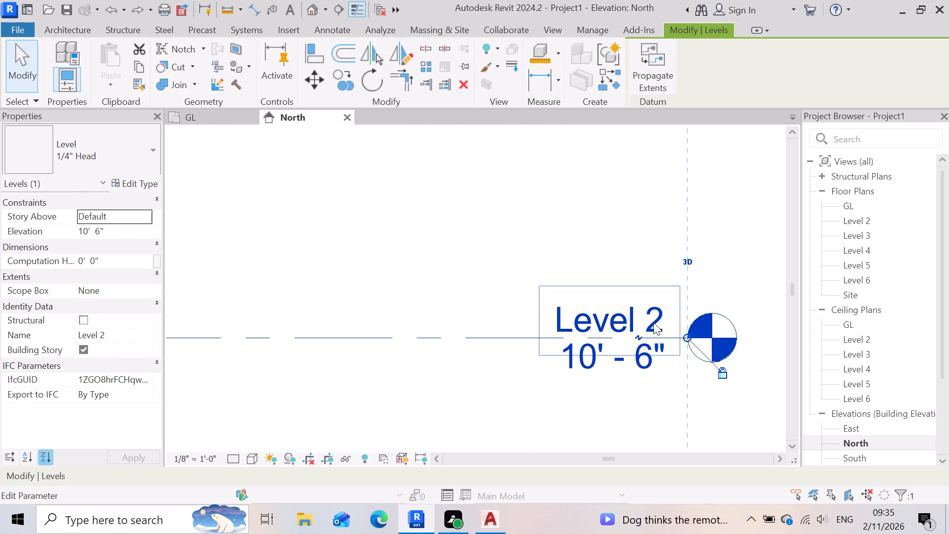
key(BackSpace)
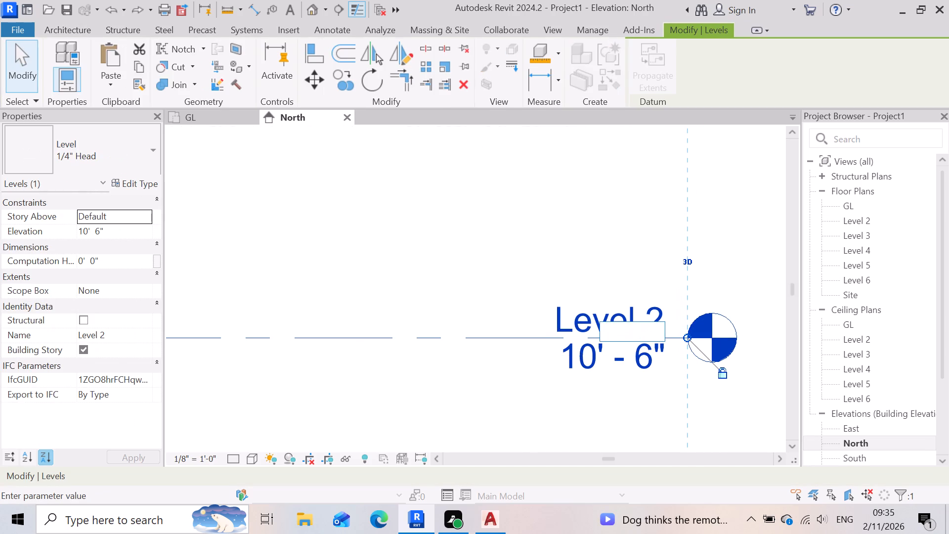
key(1)
key(s)
text(TH FLOOR)
click(464, 387)
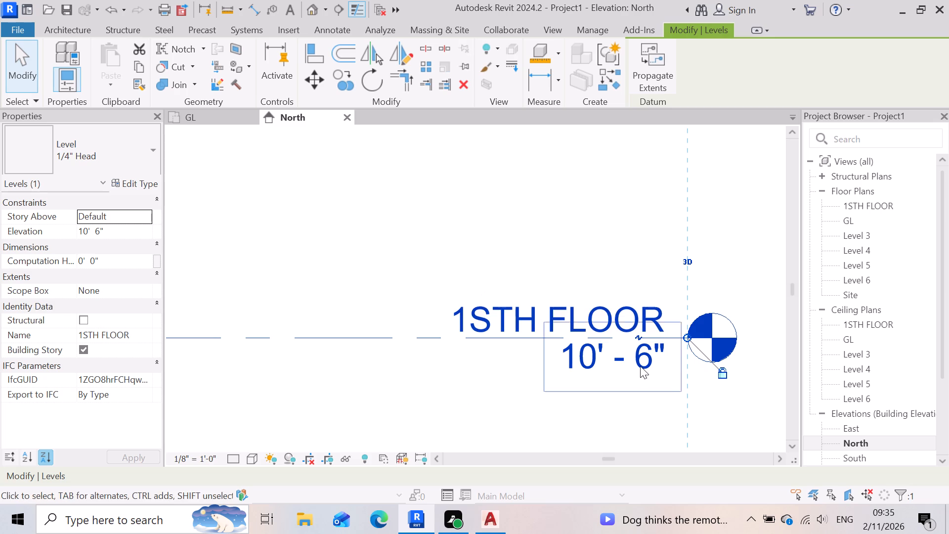
Rename Level 3 as 2 ND FLOOR in the North elevation.
scroll(663, 361, down, 8)
scroll(649, 244, up, 9)
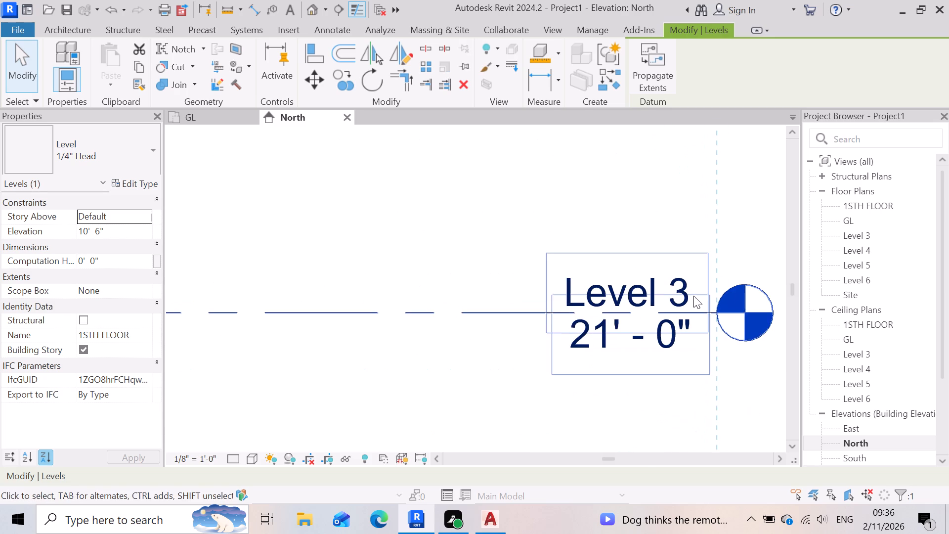
click(691, 297)
click(691, 299)
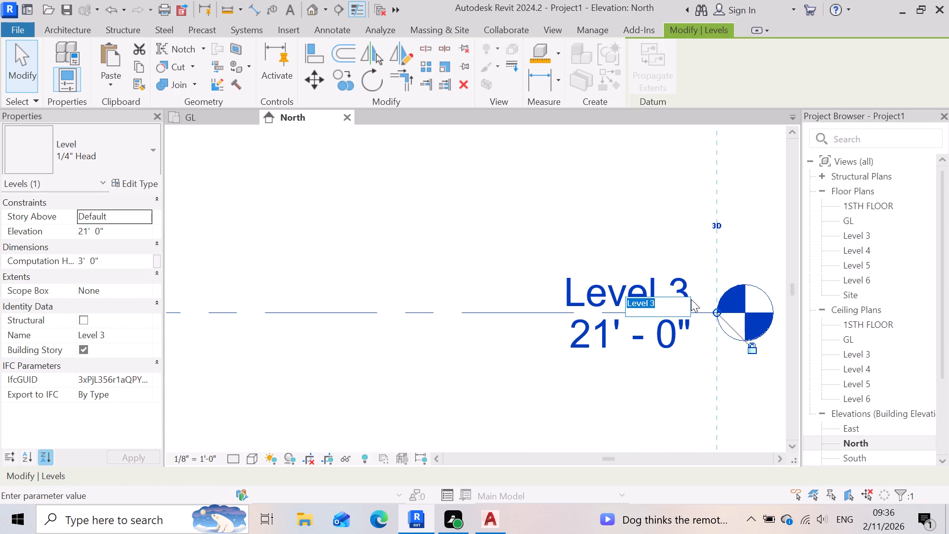
key(BackSpace)
text(2)
key(space)
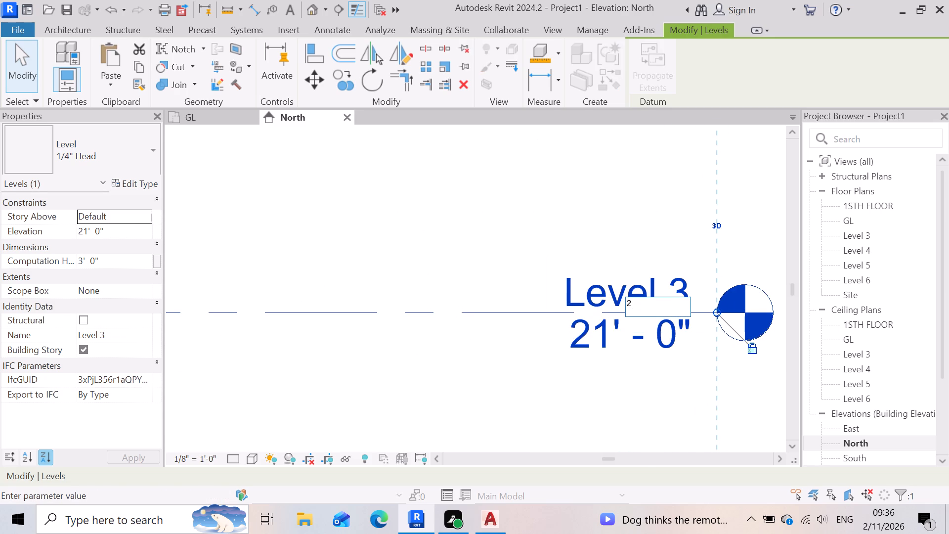
text(ND)
key(space)
text(FLOOR)
scroll(681, 300, up, 1)
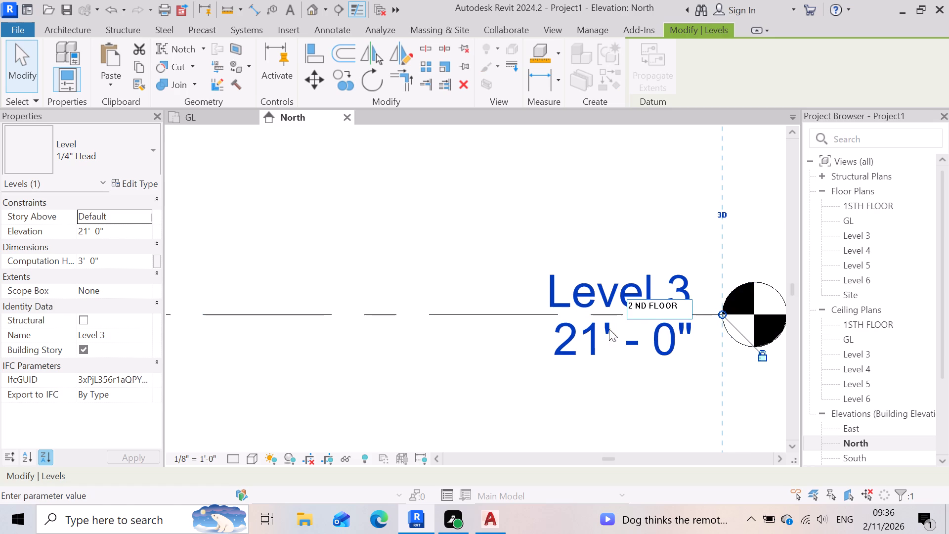
click(526, 349)
Rename Level 4 as 3 RD FLOOR in the North elevation.
scroll(578, 346, down, 10)
scroll(627, 226, up, 4)
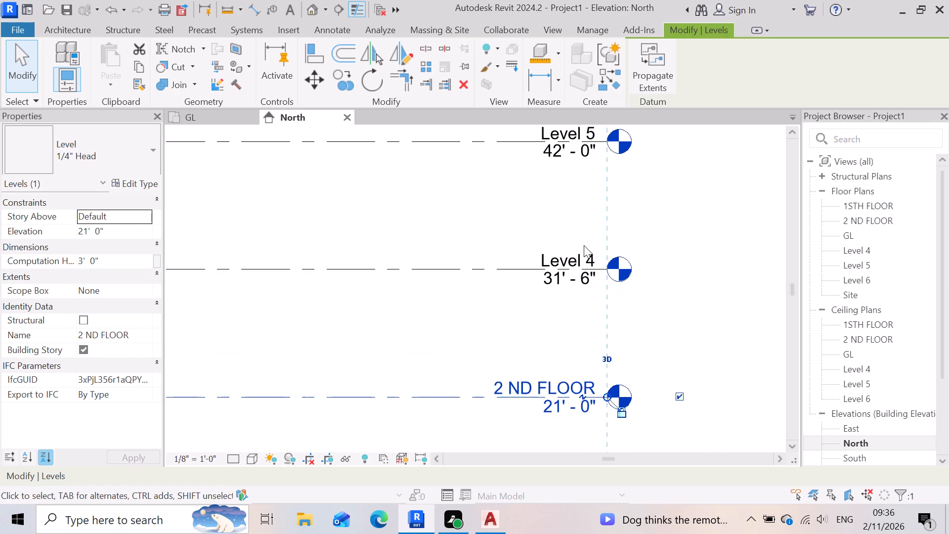
scroll(584, 245, up, 6)
click(606, 264)
click(606, 264)
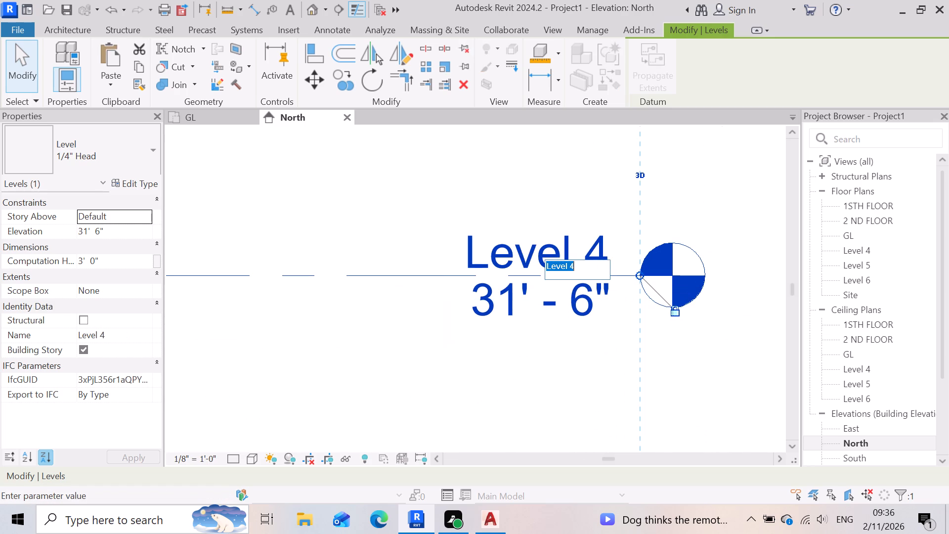
key(BackSpace)
text(3)
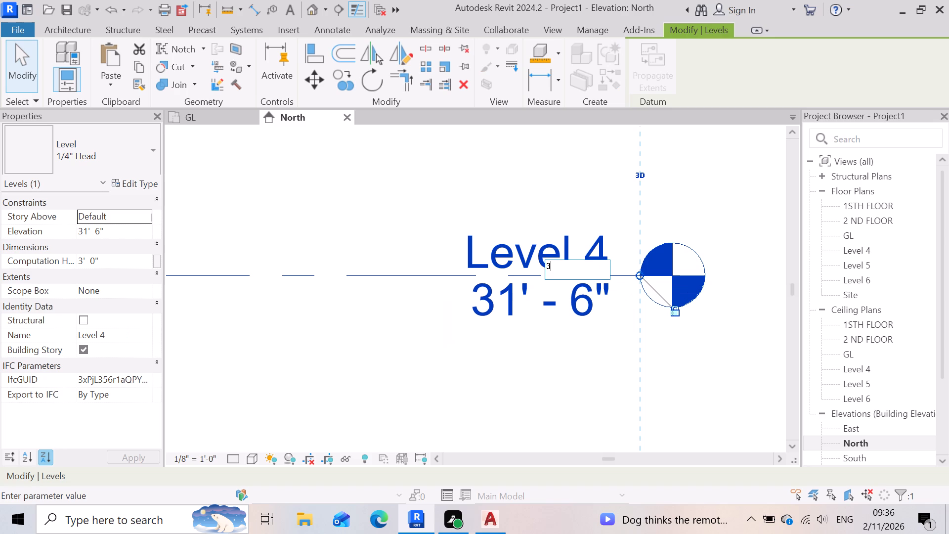
key(space)
text(RD FLOOR)
click(398, 430)
Rename Level 5 as 4TH FLOOR in the North elevation.
scroll(567, 401, down, 8)
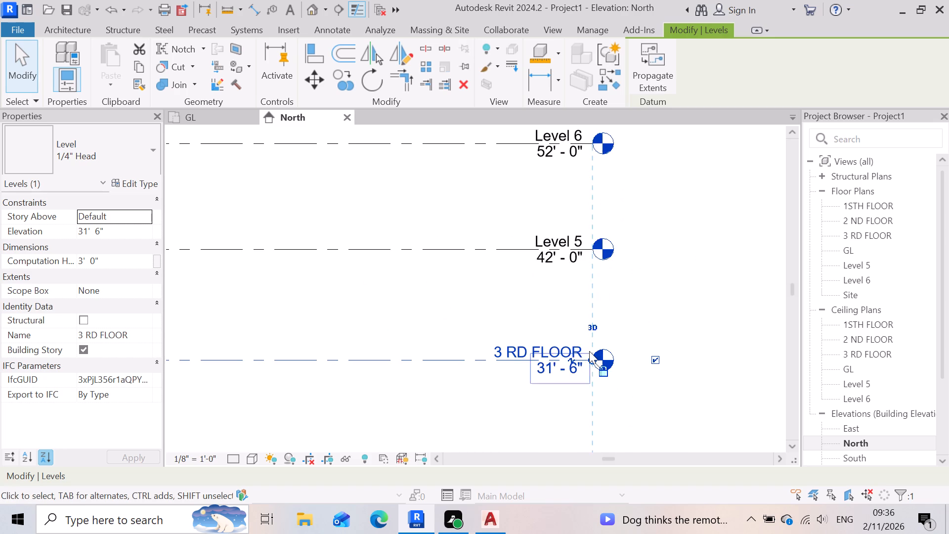
scroll(538, 191, up, 9)
click(624, 272)
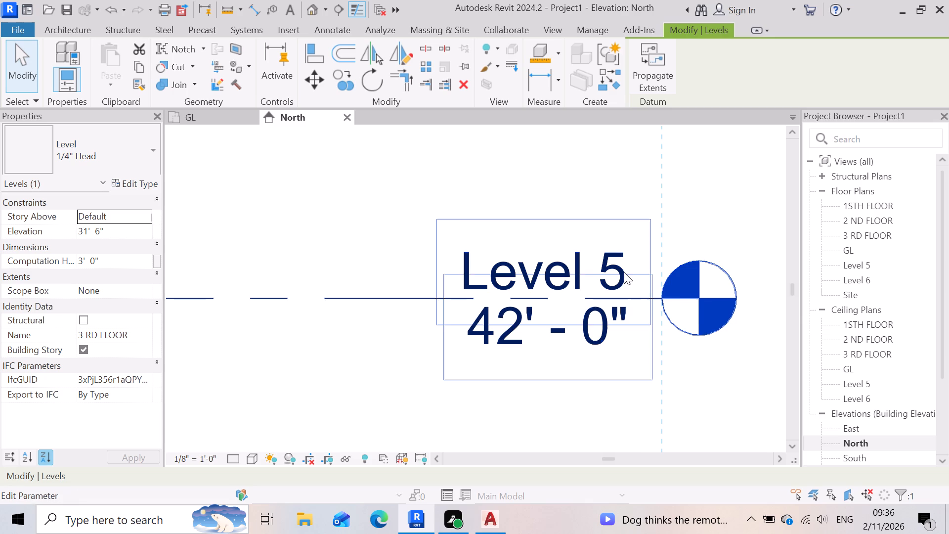
click(626, 281)
key(BackSpace)
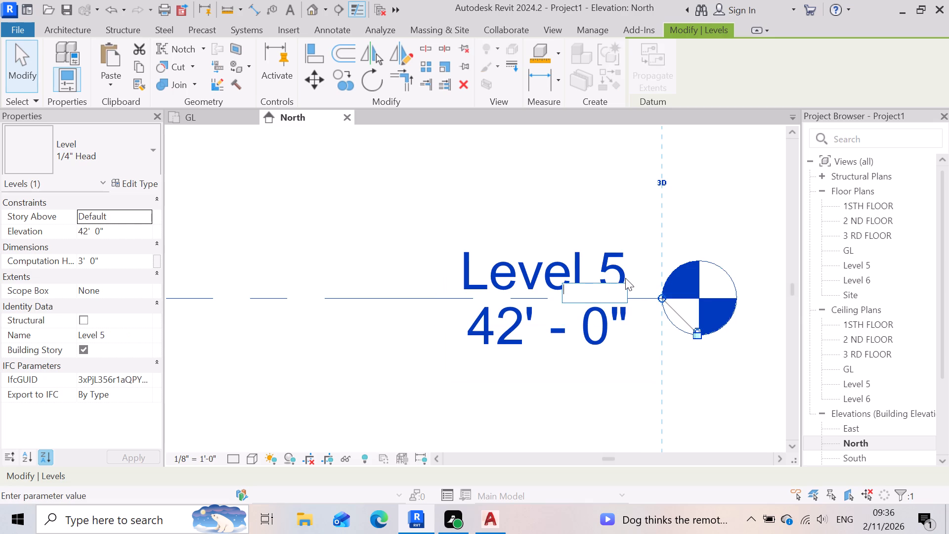
text(4R)
key(BackSpace)
text(TH)
key(space)
text(FLOO)
key(r)
scroll(625, 278, up, 1)
click(409, 364)
Rename Level 6 as ROOF in the North elevation.
scroll(560, 351, down, 7)
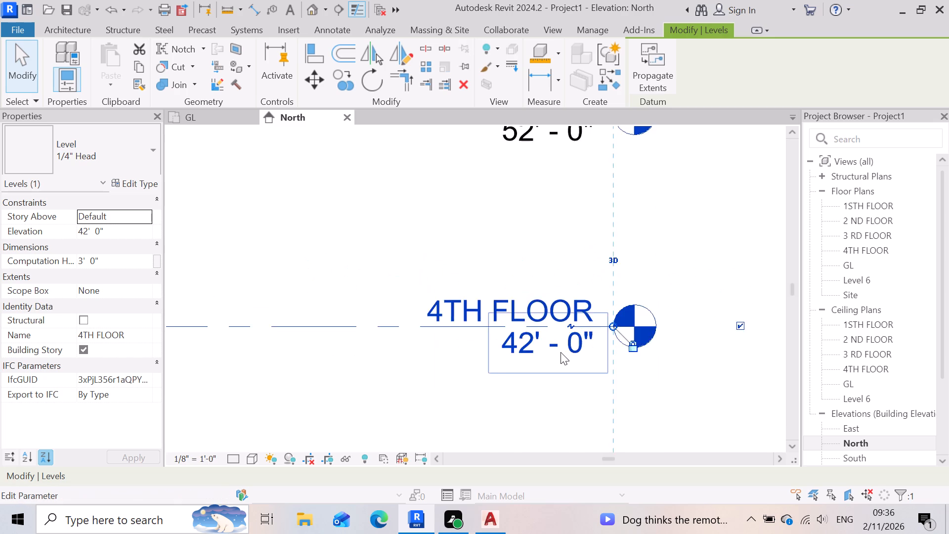
scroll(561, 352, down, 2)
scroll(589, 210, up, 7)
click(580, 210)
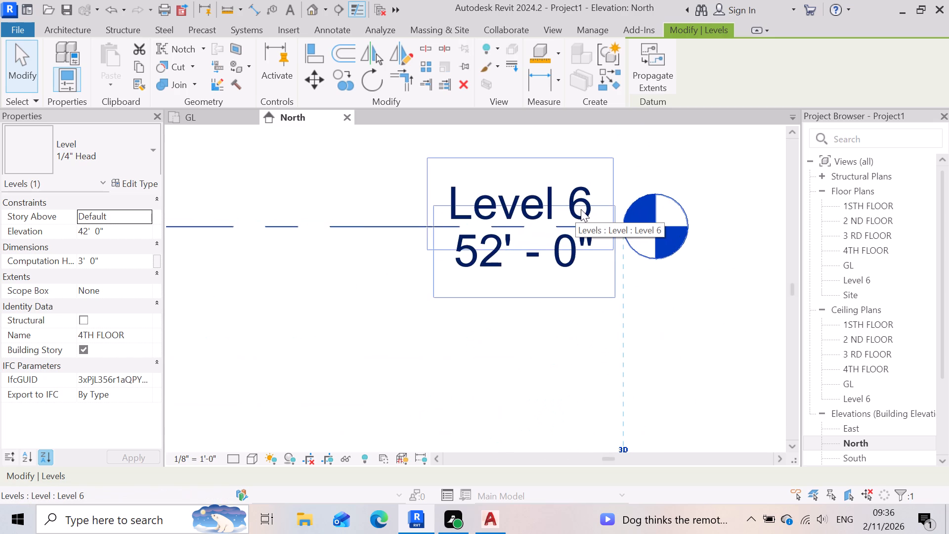
click(585, 209)
key(BackSpace)
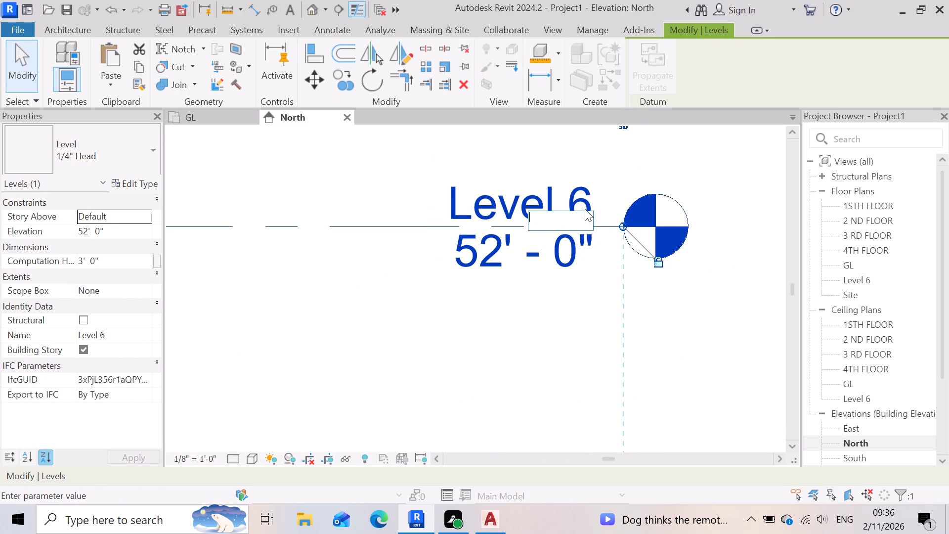
text(ROO)
key(f)
click(414, 342)
Review the names and elevations of the full level stack in the North elevation, from the roof down to GL.
scroll(549, 337, down, 6)
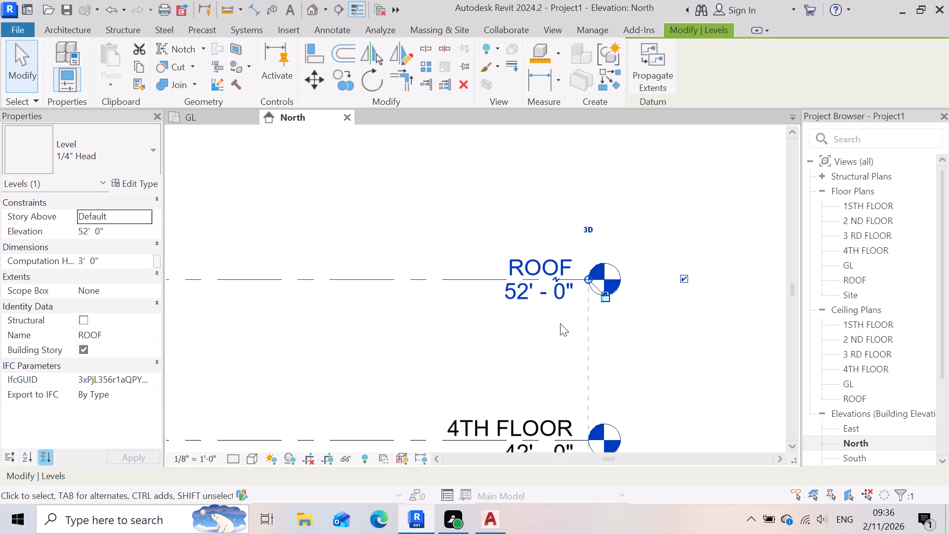
scroll(620, 292, down, 8)
scroll(661, 276, down, 7)
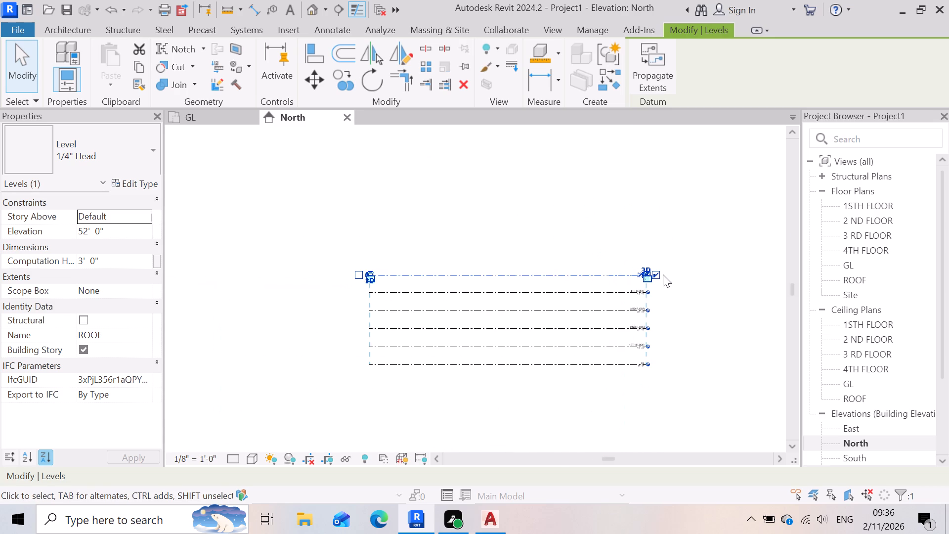
scroll(638, 378, up, 18)
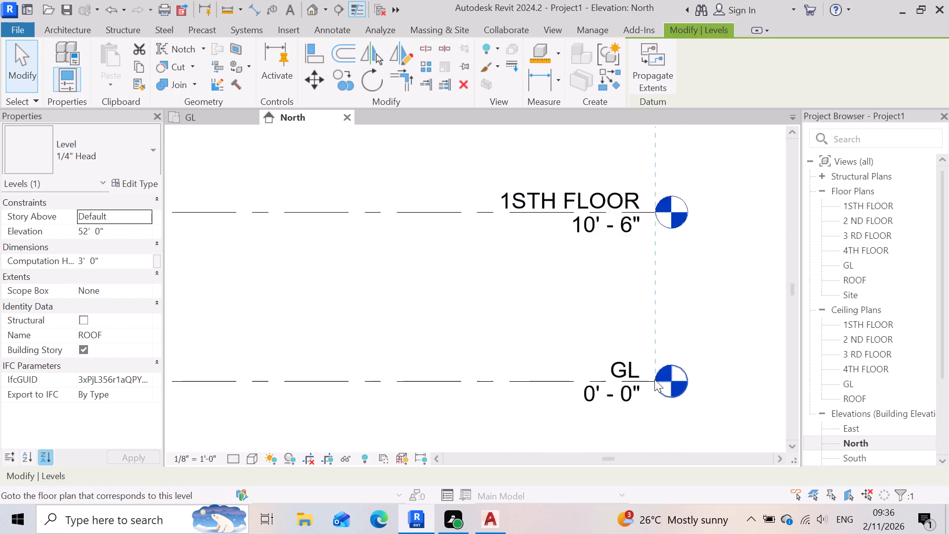
scroll(647, 313, down, 8)
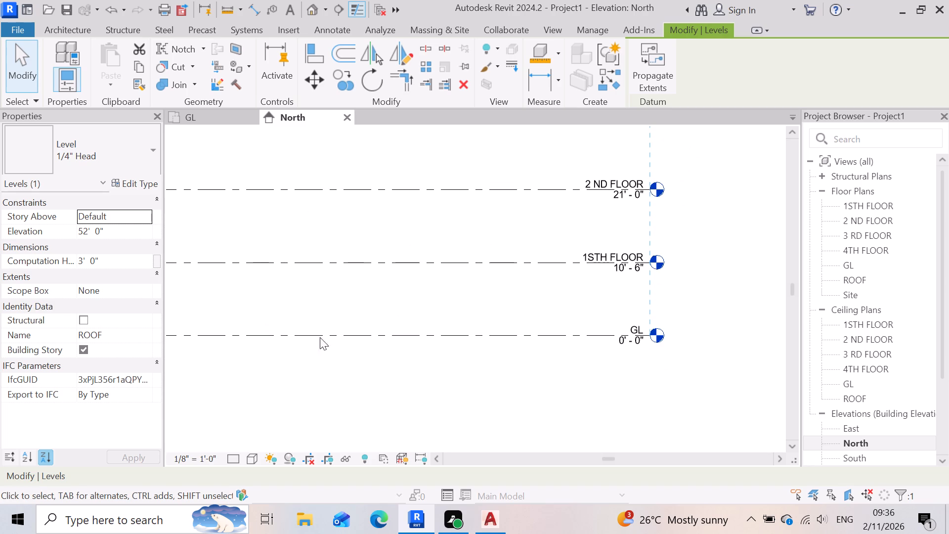
scroll(675, 334, up, 3)
scroll(615, 340, up, 2)
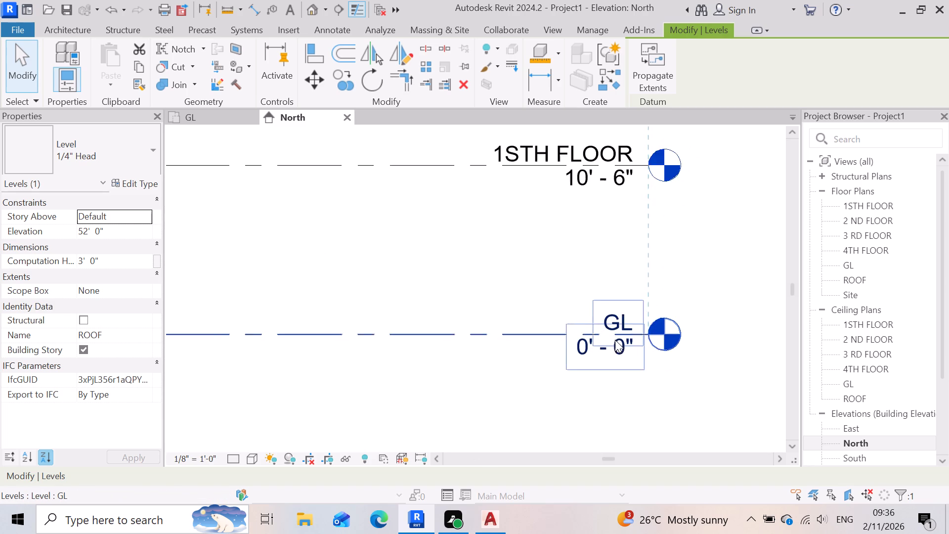
scroll(615, 340, up, 3)
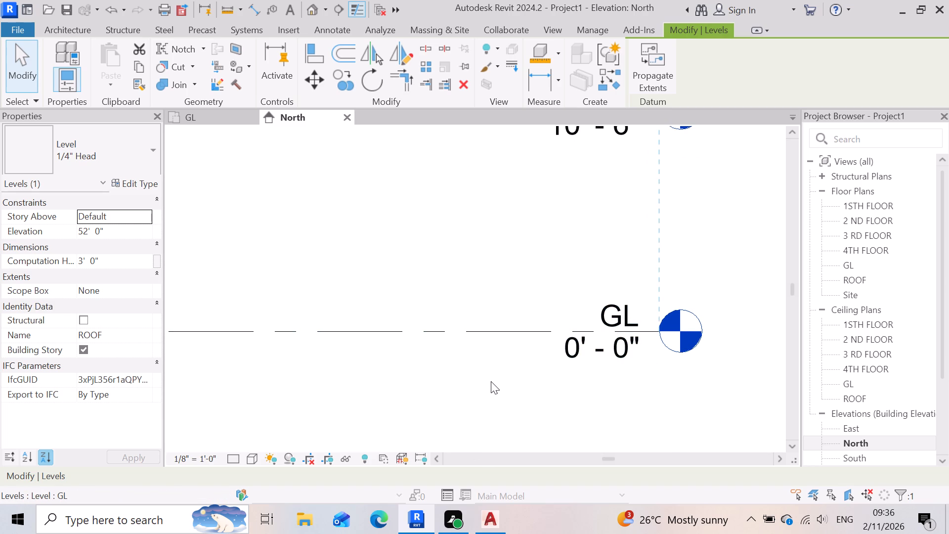
scroll(571, 359, down, 2)
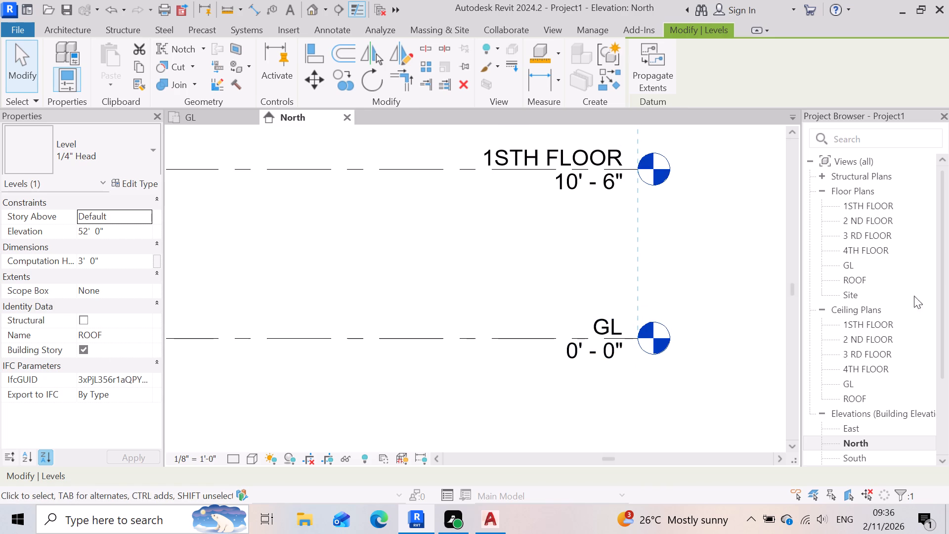
Switch to the GL floor plan view.
click(860, 263)
scroll(583, 320, down, 1)
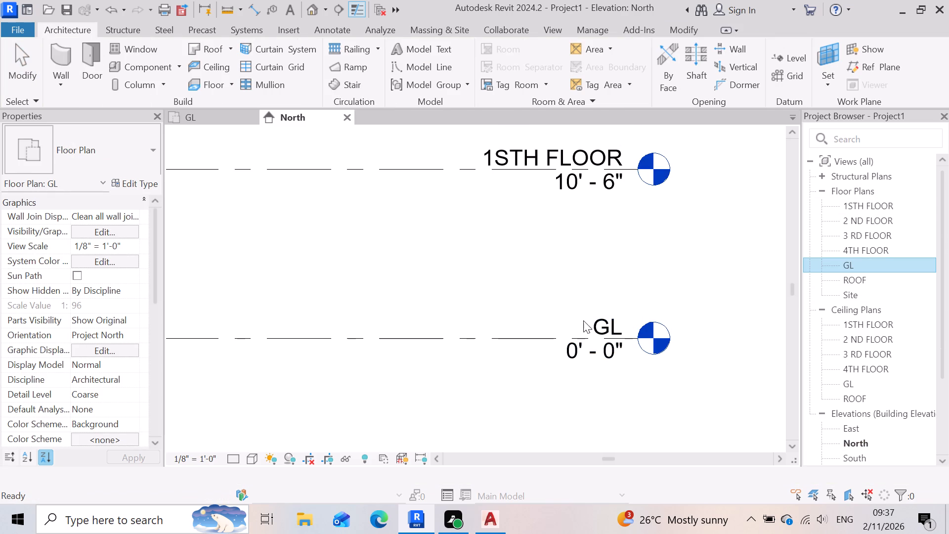
scroll(583, 320, down, 6)
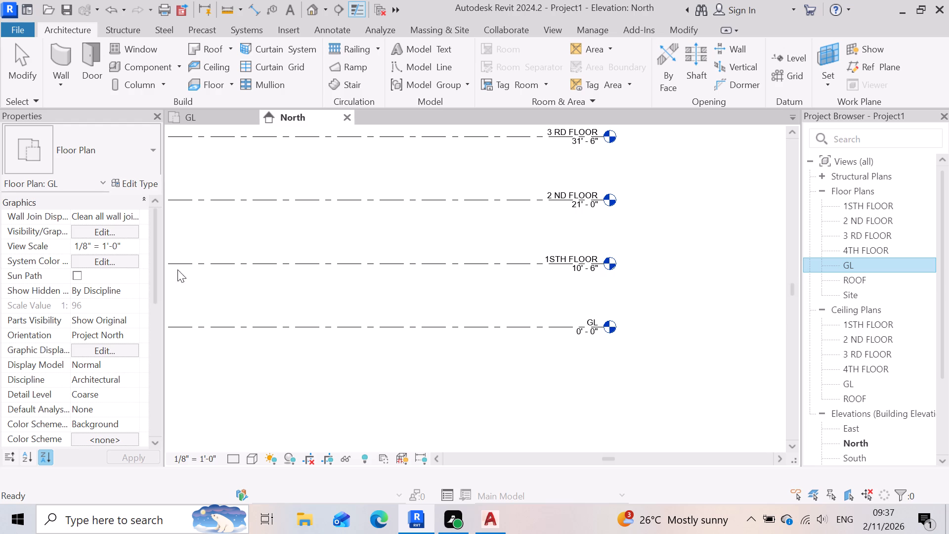
click(209, 116)
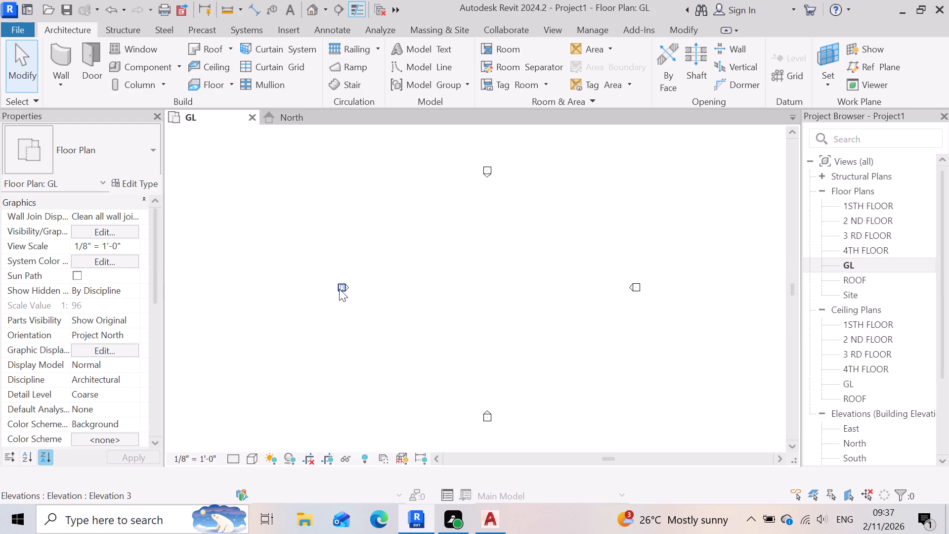
scroll(339, 289, down, 3)
scroll(339, 289, up, 2)
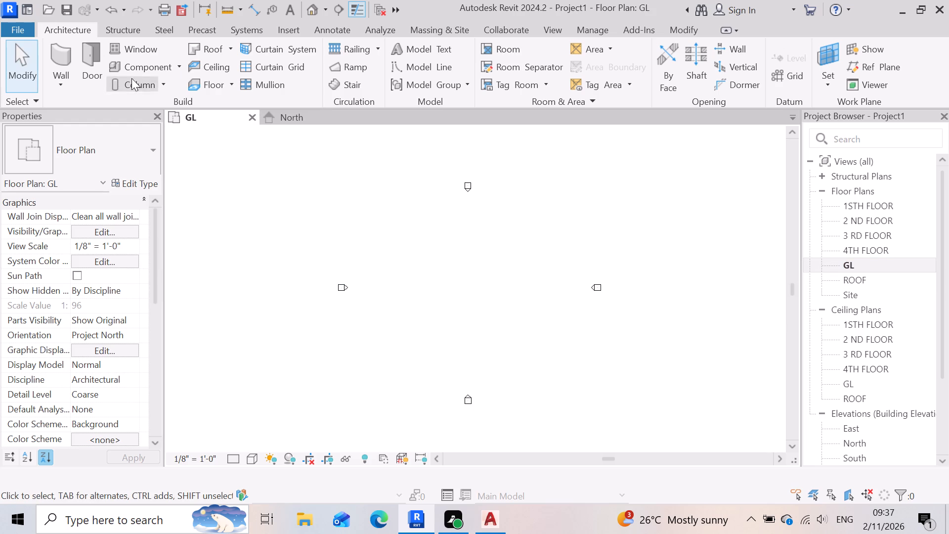
Start linking a CAD drawing and enter the path of the desktop file G +4.dwg as its source, copying the file in File Explorer.
click(293, 24)
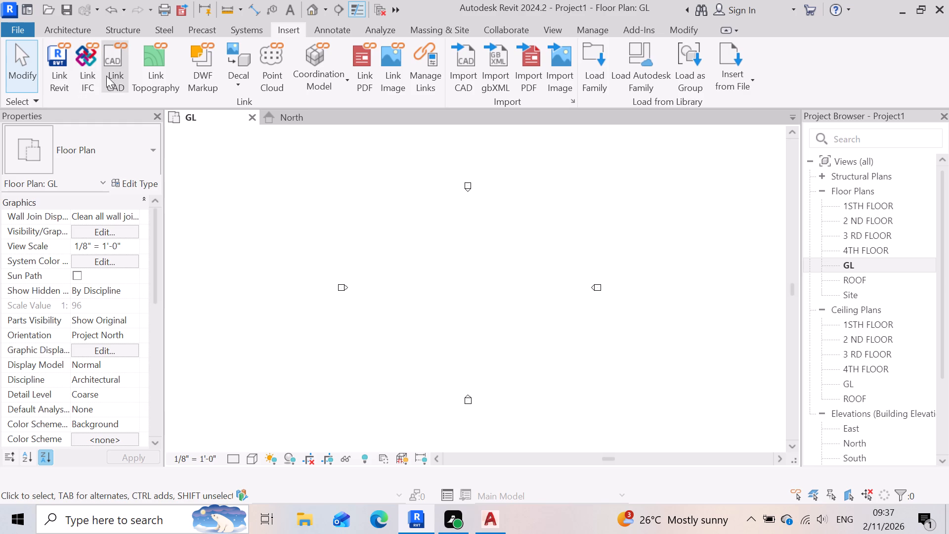
click(113, 71)
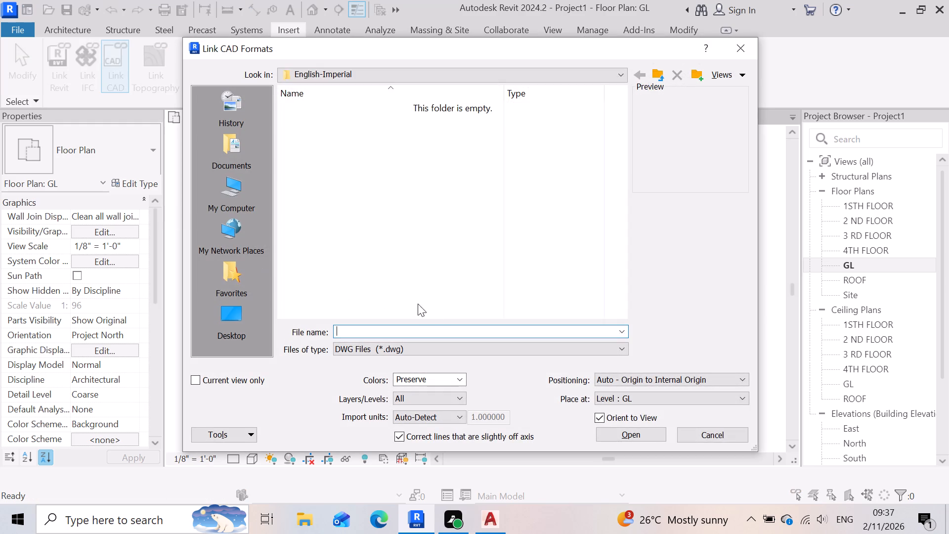
click(241, 122)
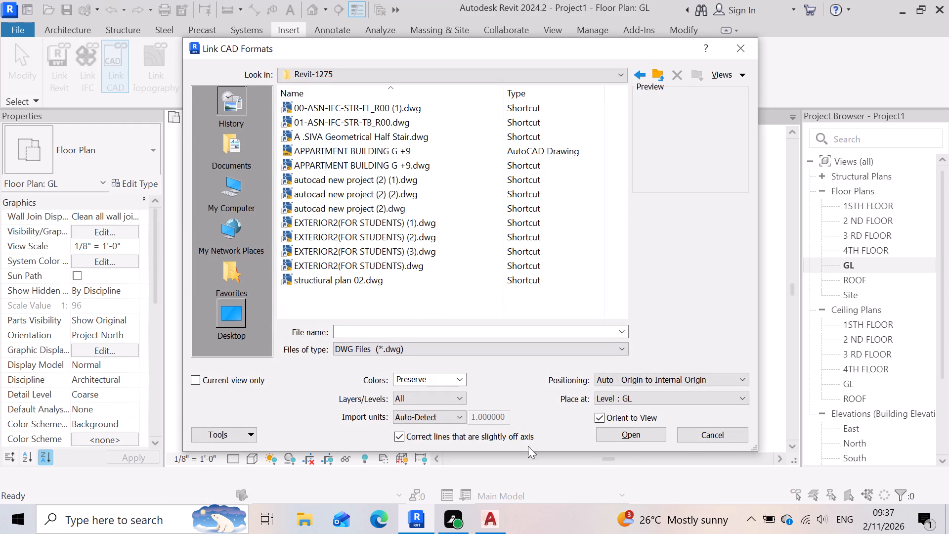
click(301, 520)
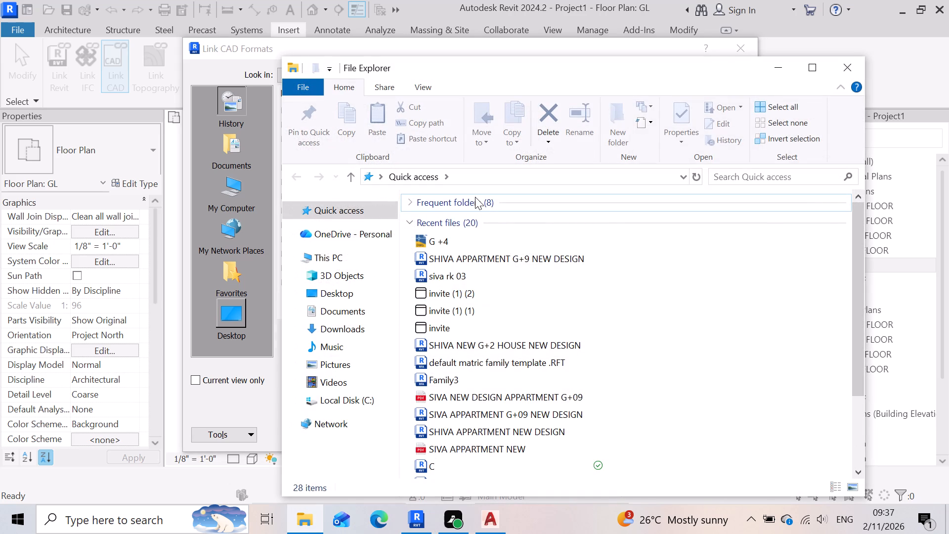
click(470, 235)
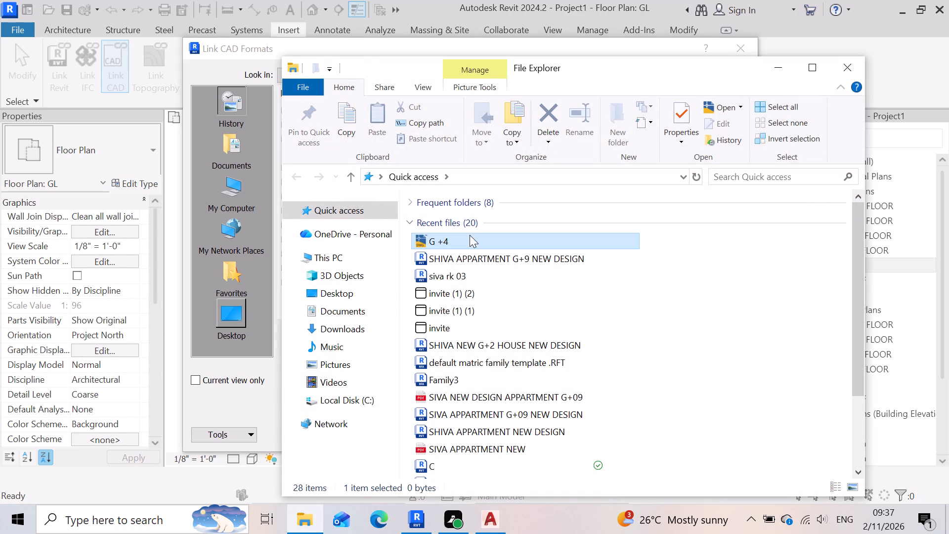
right_click(470, 235)
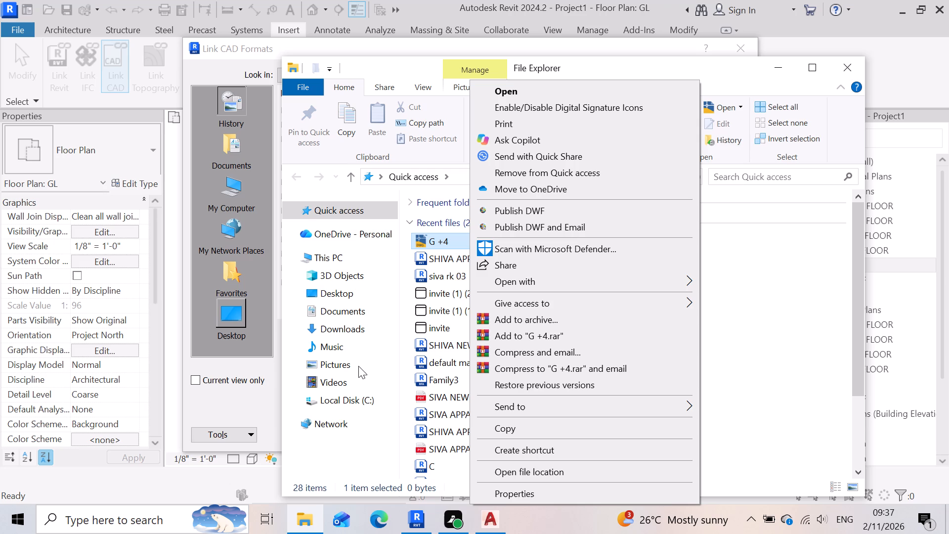
click(535, 425)
click(778, 69)
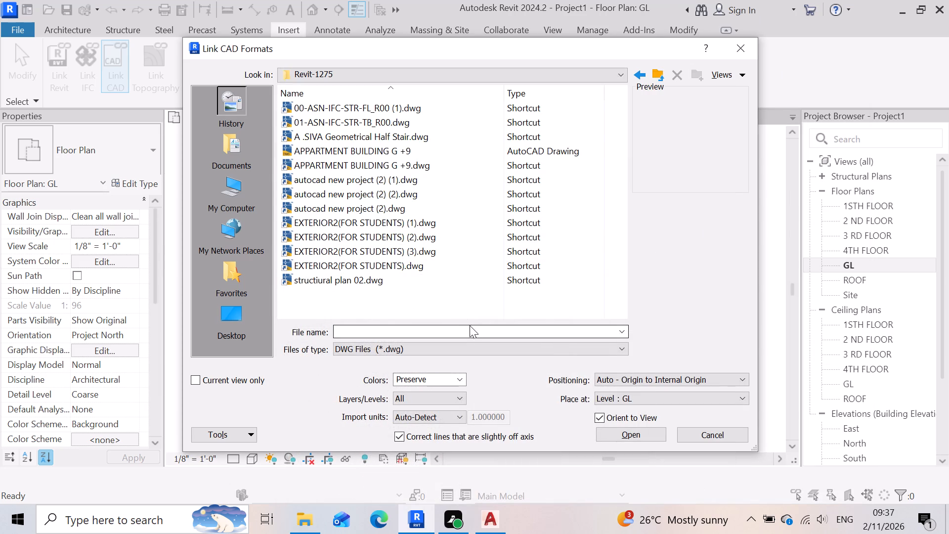
click(470, 325)
key(v)
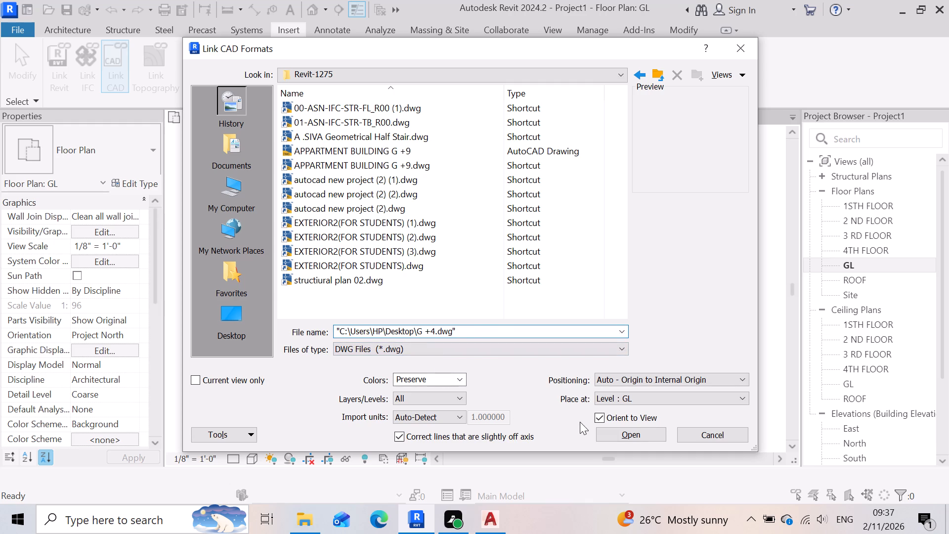
Set the link's positioning to Auto - Center to Center and try to link G +4.dwg at level GL.
click(735, 381)
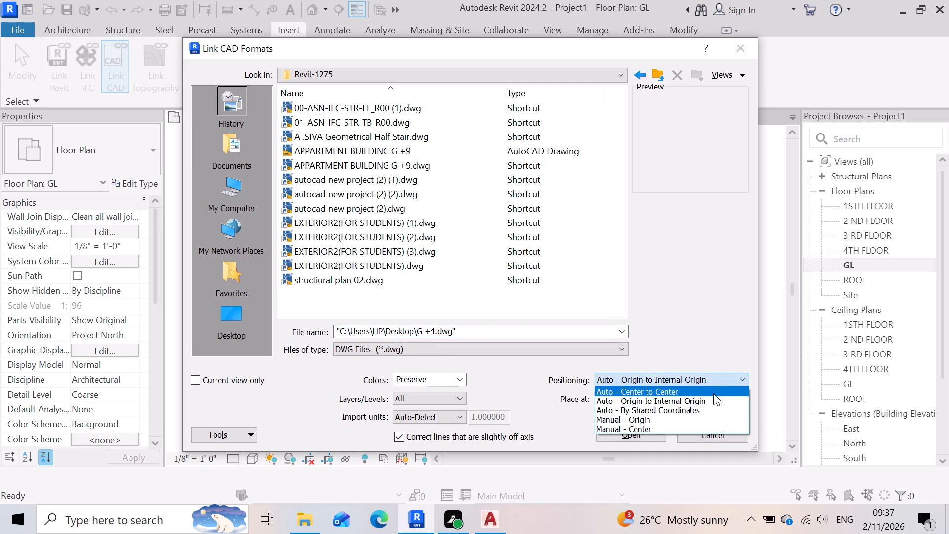
click(702, 391)
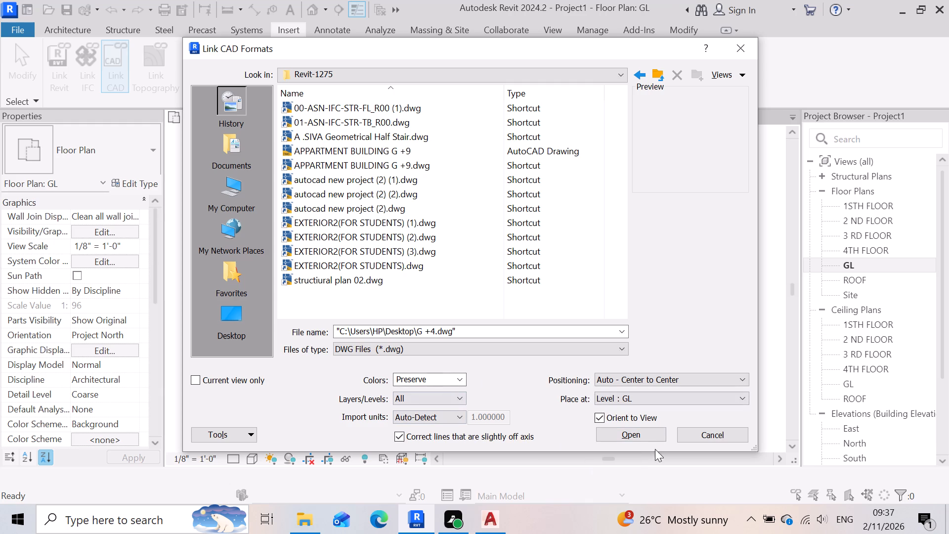
click(642, 438)
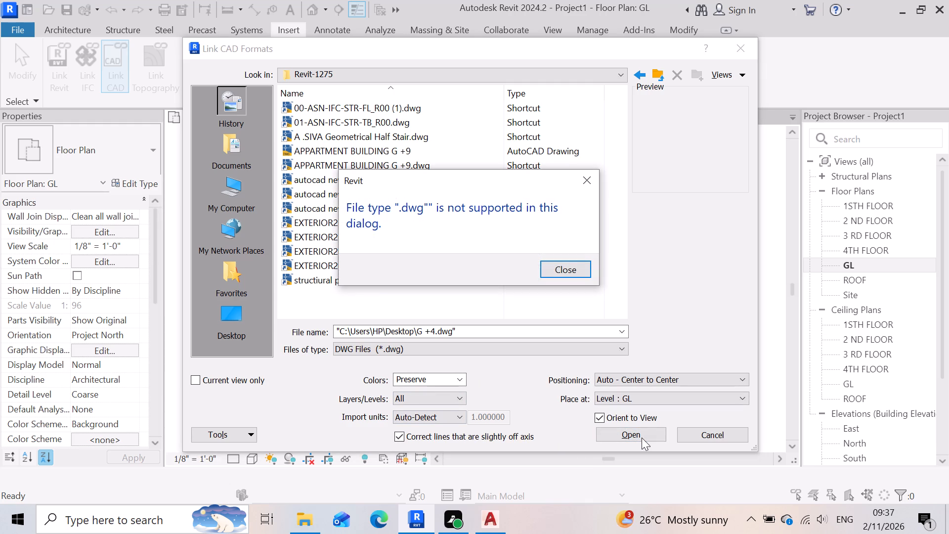
click(594, 168)
click(599, 180)
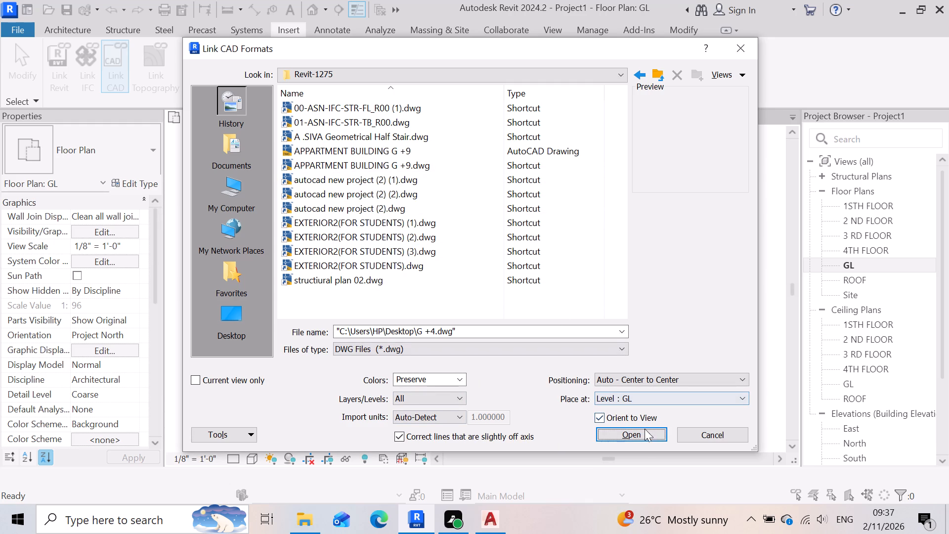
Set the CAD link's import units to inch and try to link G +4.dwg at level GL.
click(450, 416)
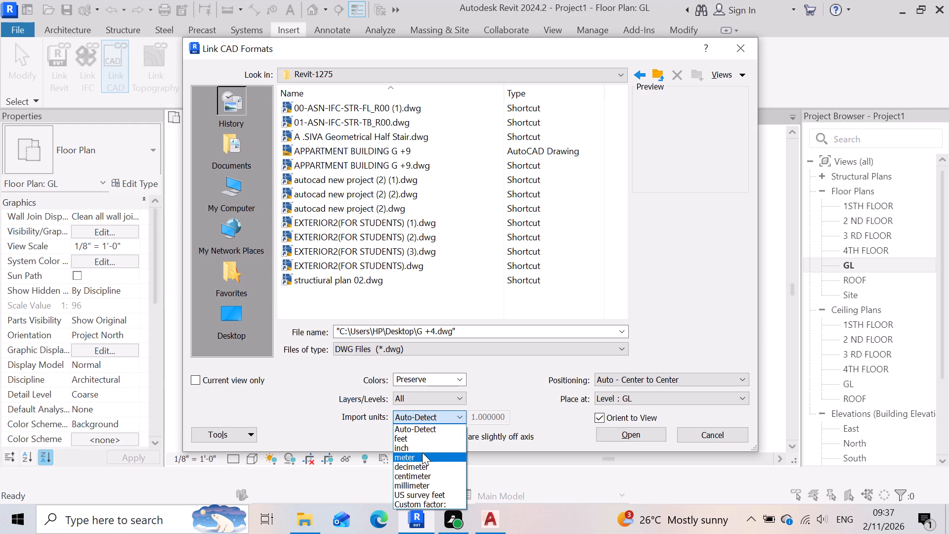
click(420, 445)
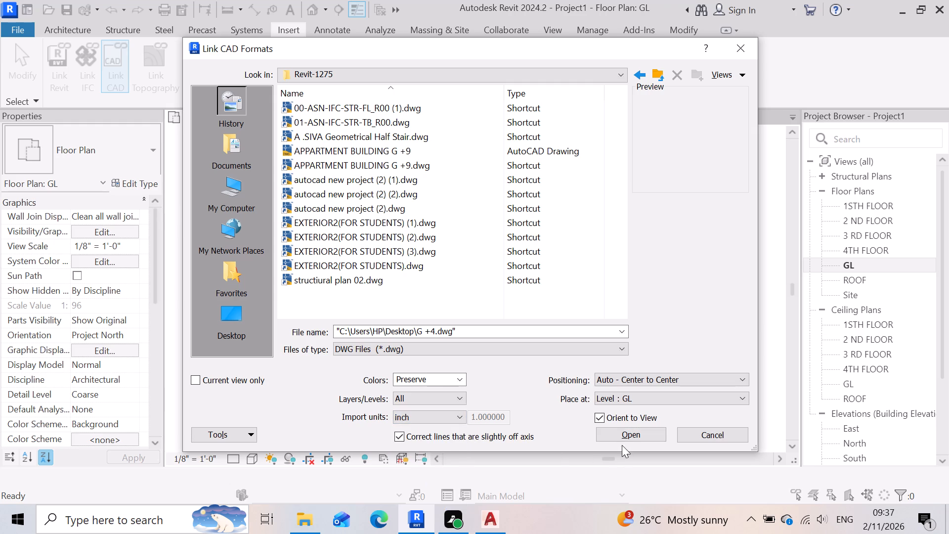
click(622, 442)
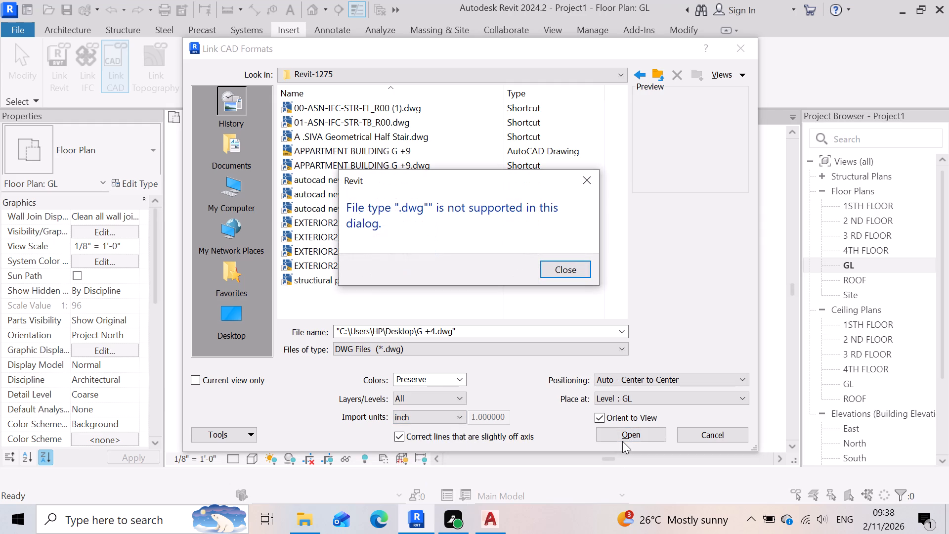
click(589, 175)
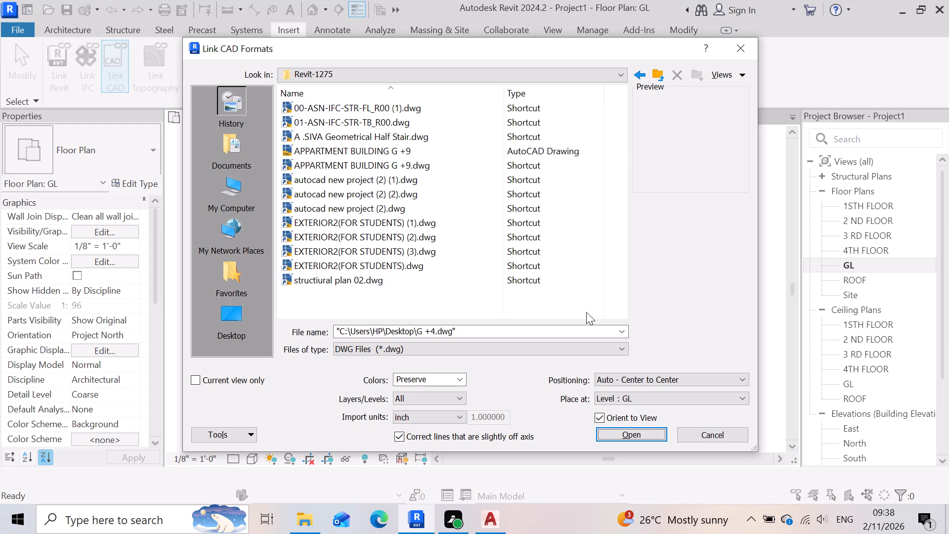
Look through the recently used file paths for the source of the CAD link.
click(621, 330)
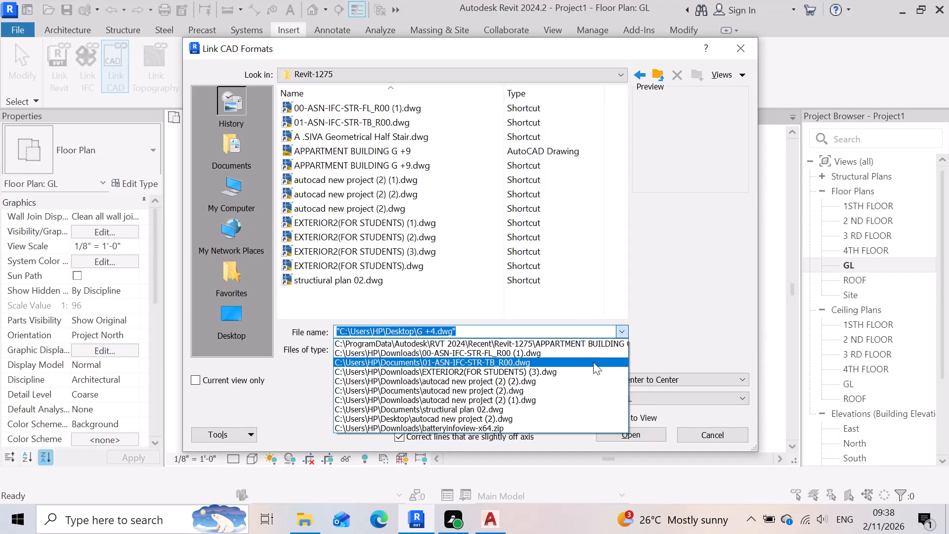
click(557, 339)
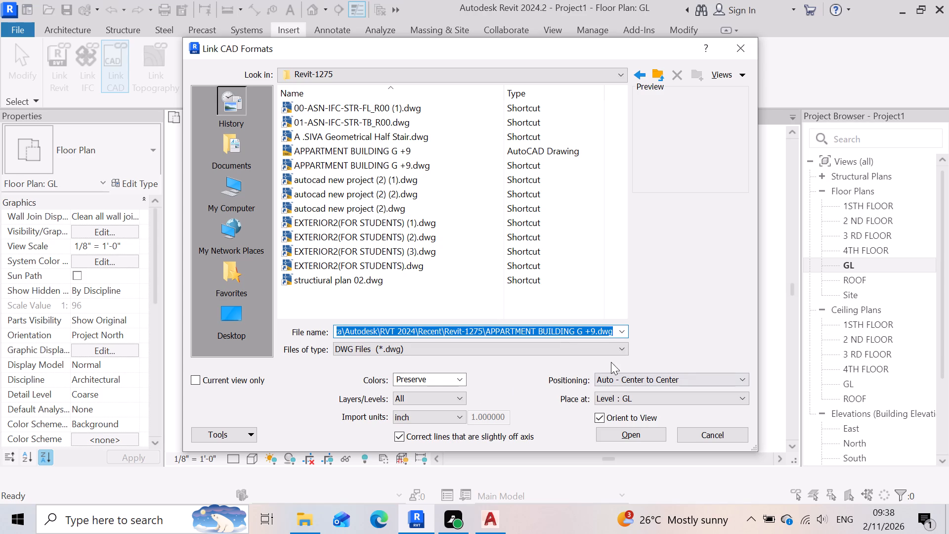
click(614, 331)
click(622, 328)
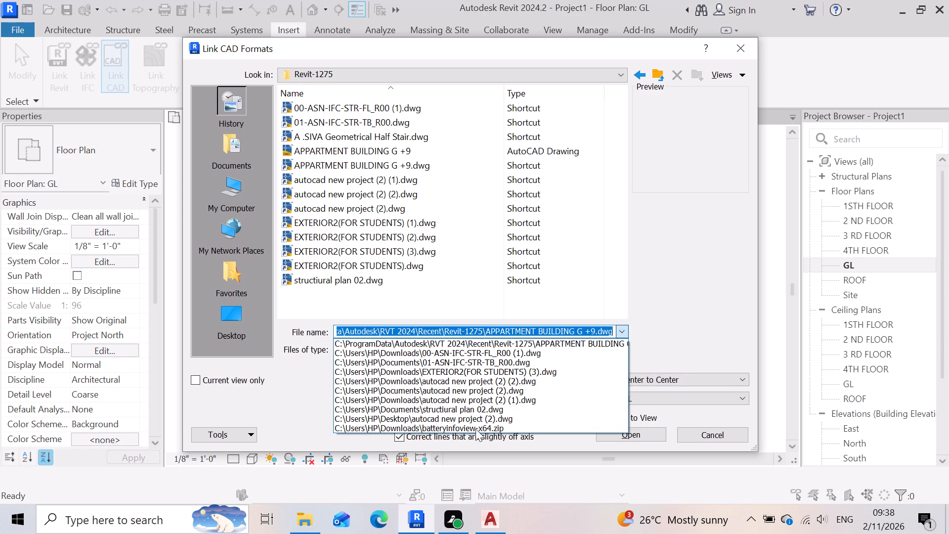
scroll(481, 409, up, 7)
scroll(481, 409, down, 2)
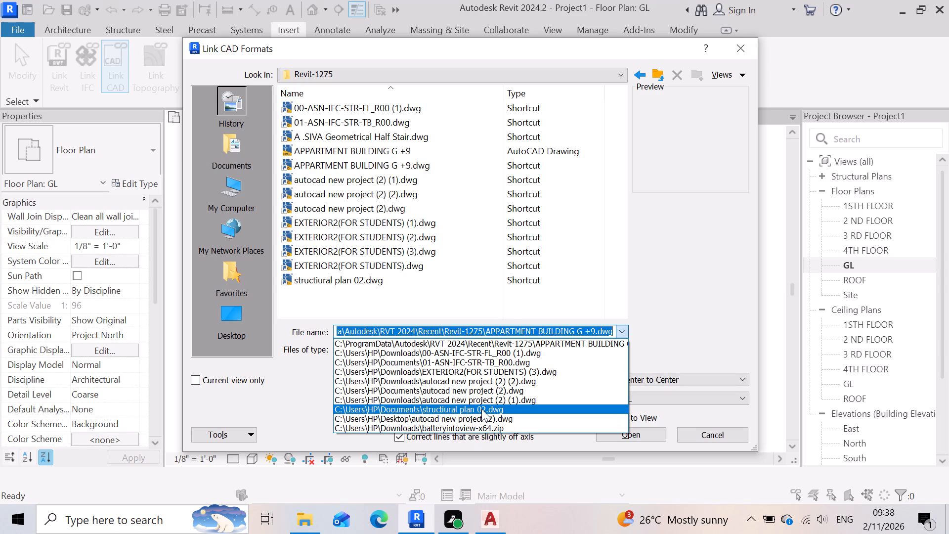
scroll(481, 409, down, 2)
scroll(481, 409, up, 9)
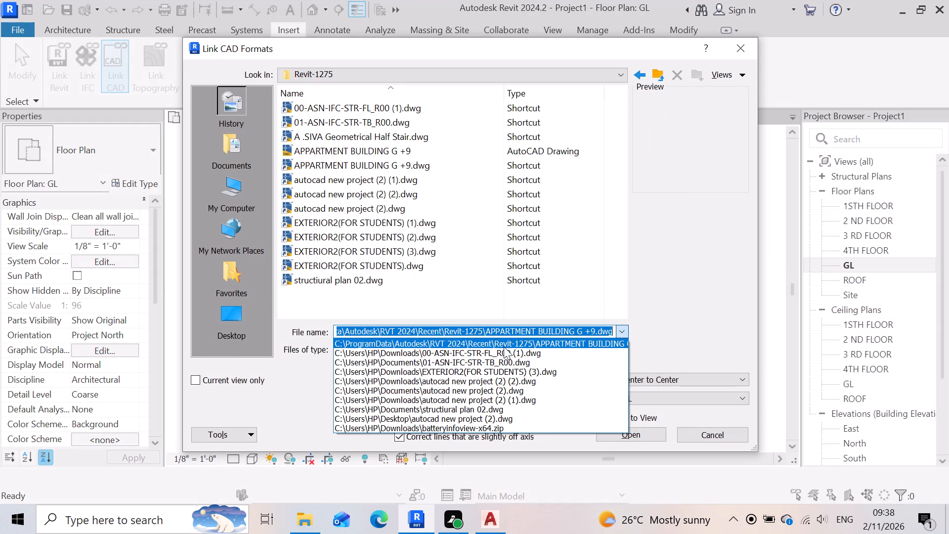
scroll(504, 347, down, 1)
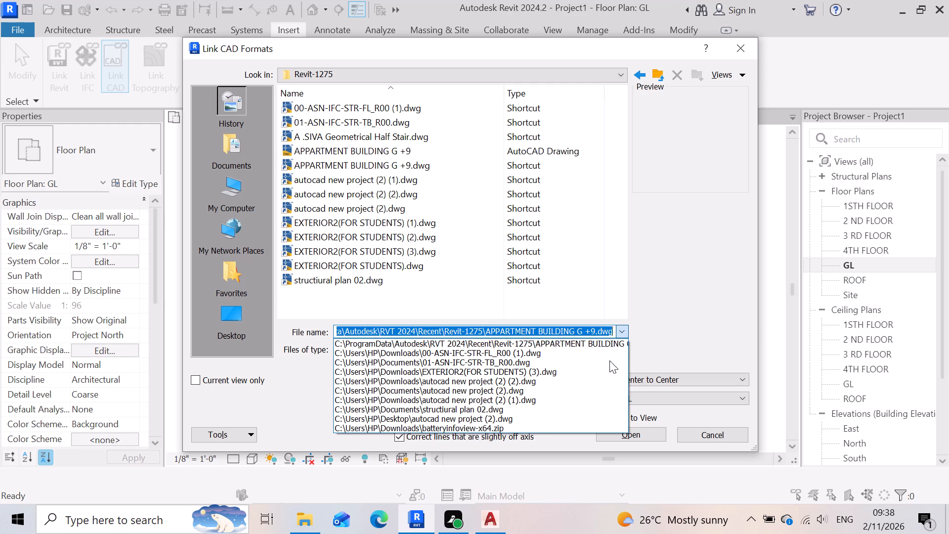
scroll(548, 305, down, 4)
click(681, 301)
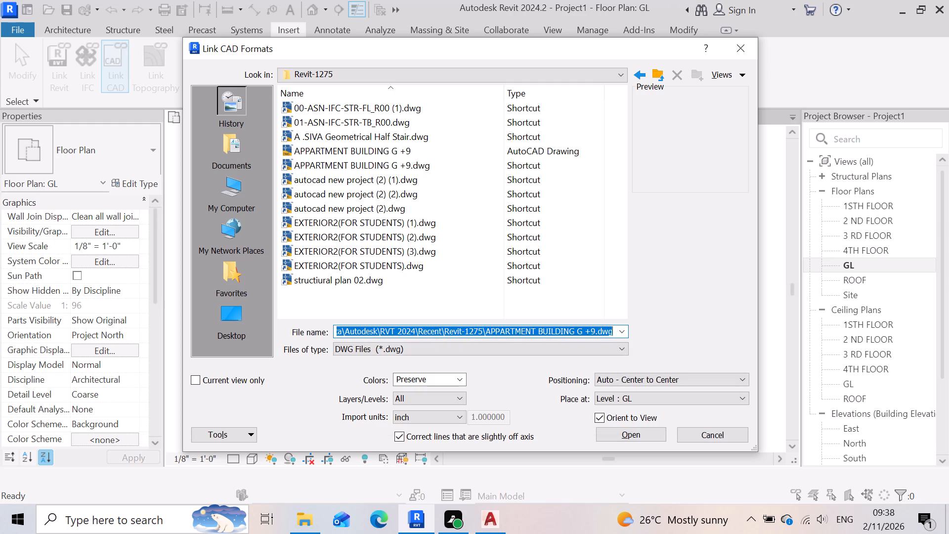
click(621, 330)
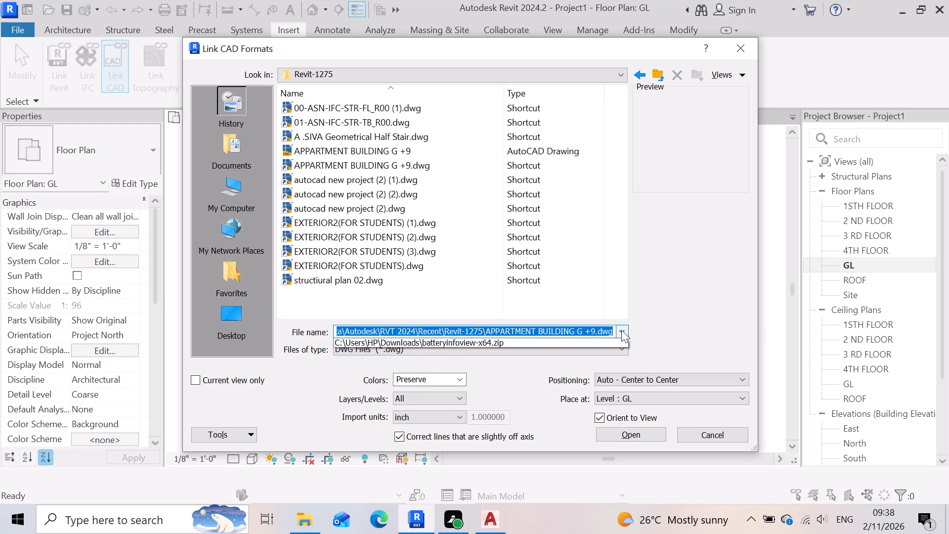
scroll(509, 400, down, 5)
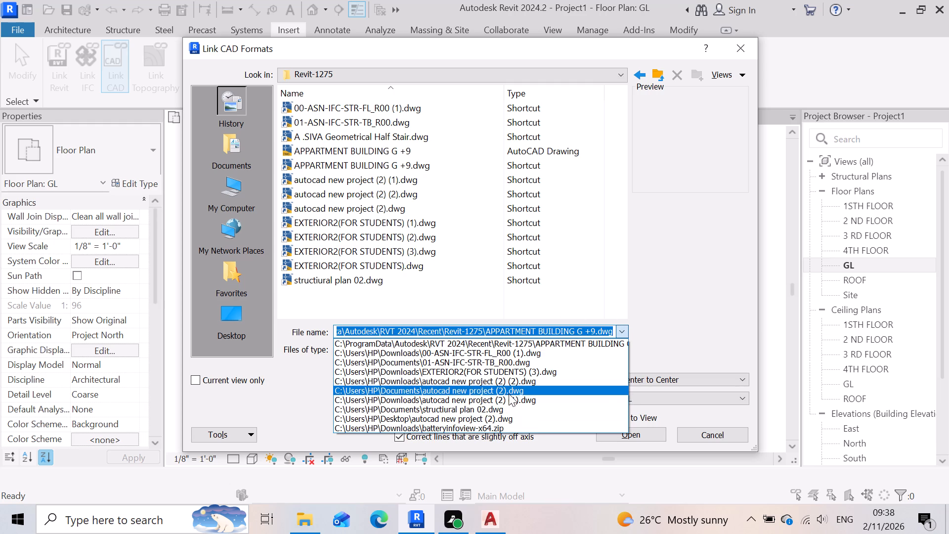
scroll(509, 394, down, 4)
click(674, 333)
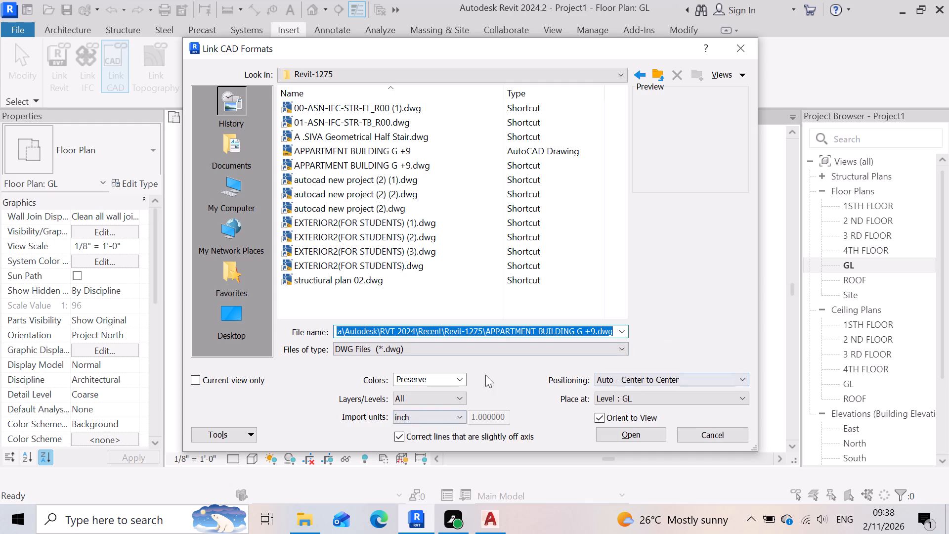
Reselect DWG Files as the type, copy G +4 in File Explorer, re-enter its desktop path as the link source and try linking it.
click(514, 347)
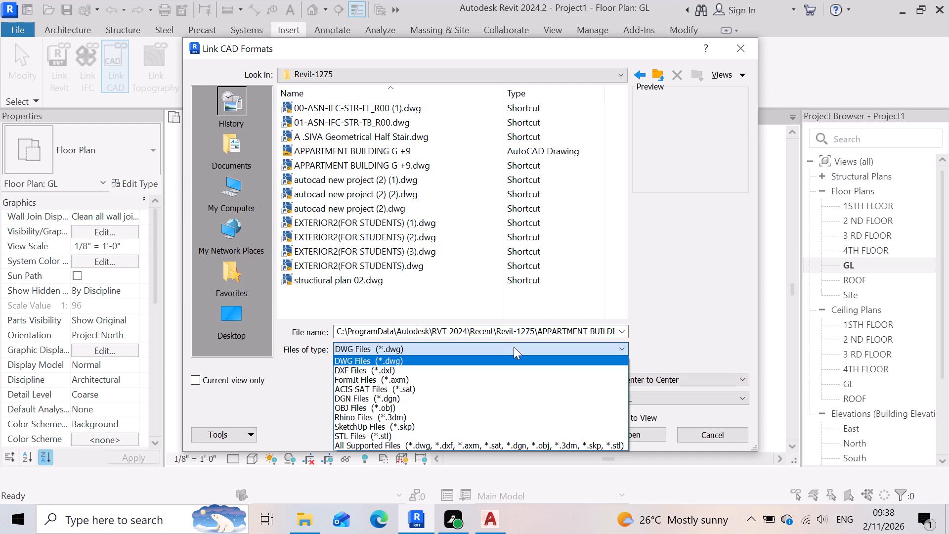
click(453, 361)
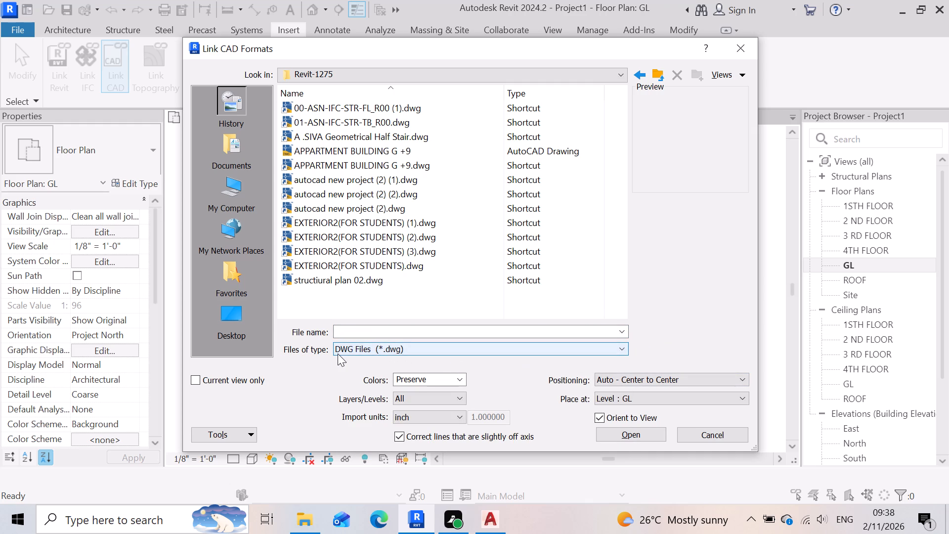
click(296, 519)
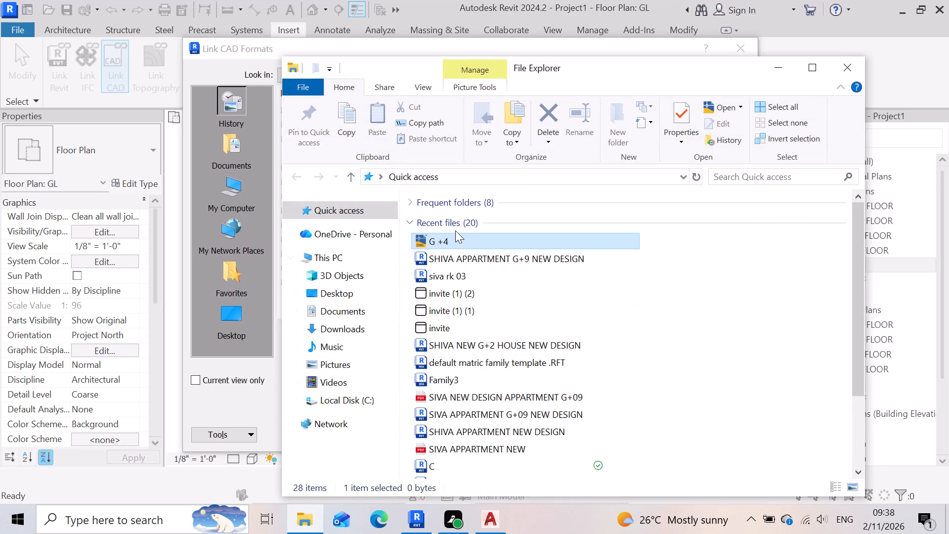
right_click(462, 246)
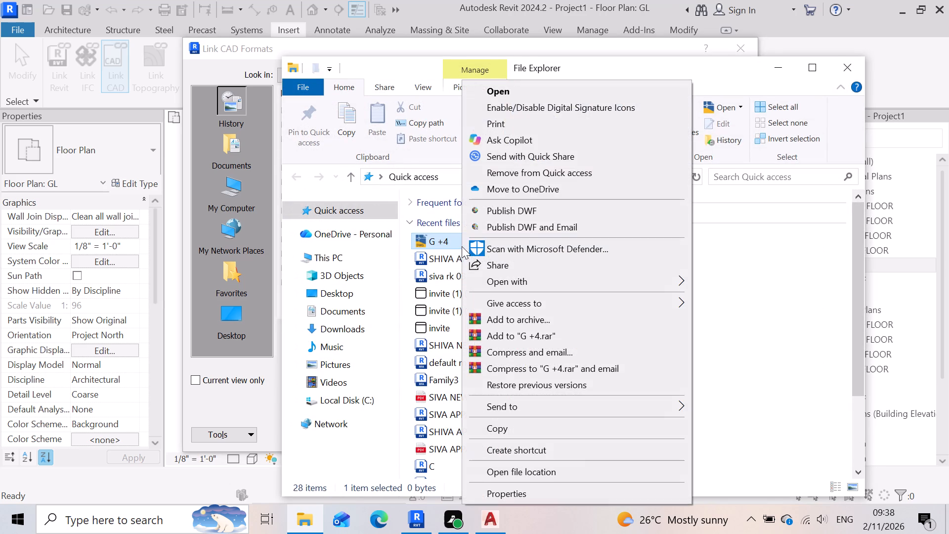
click(518, 431)
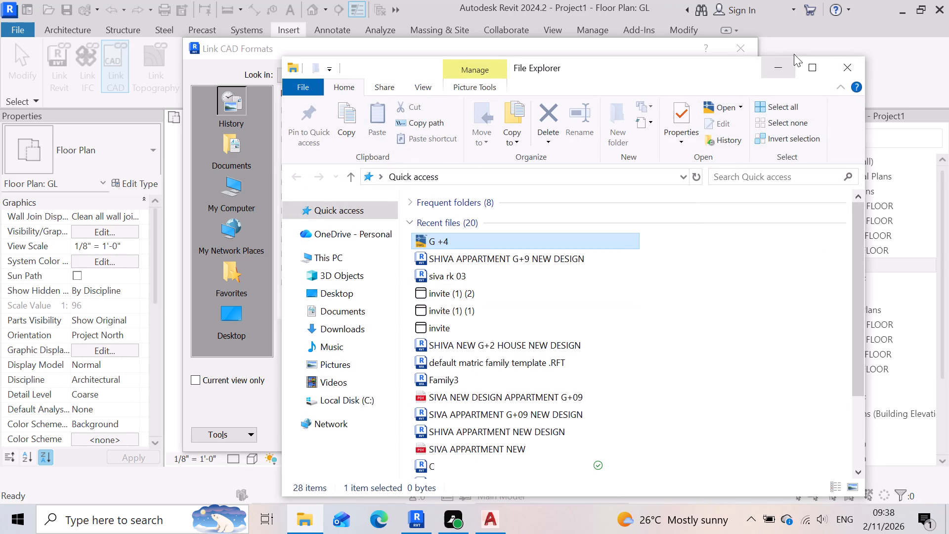
click(843, 66)
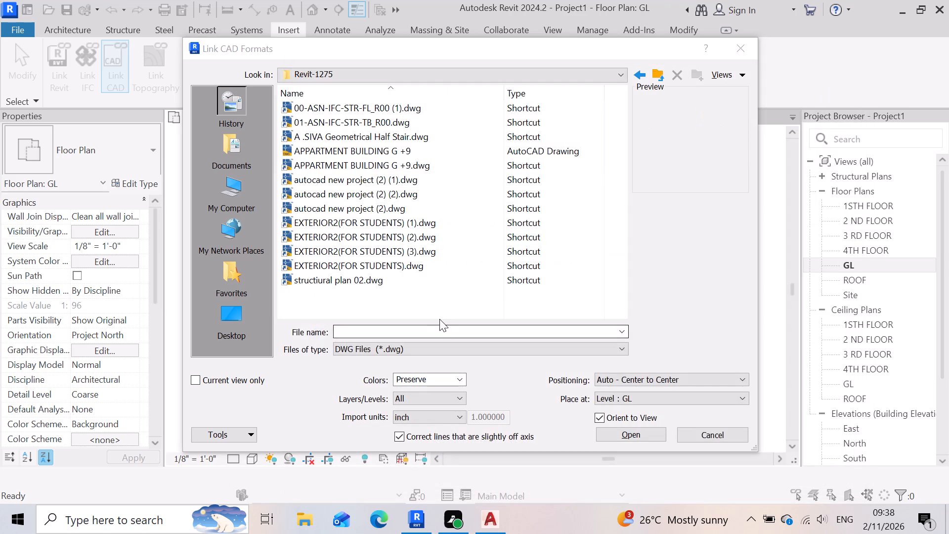
click(427, 326)
click(426, 331)
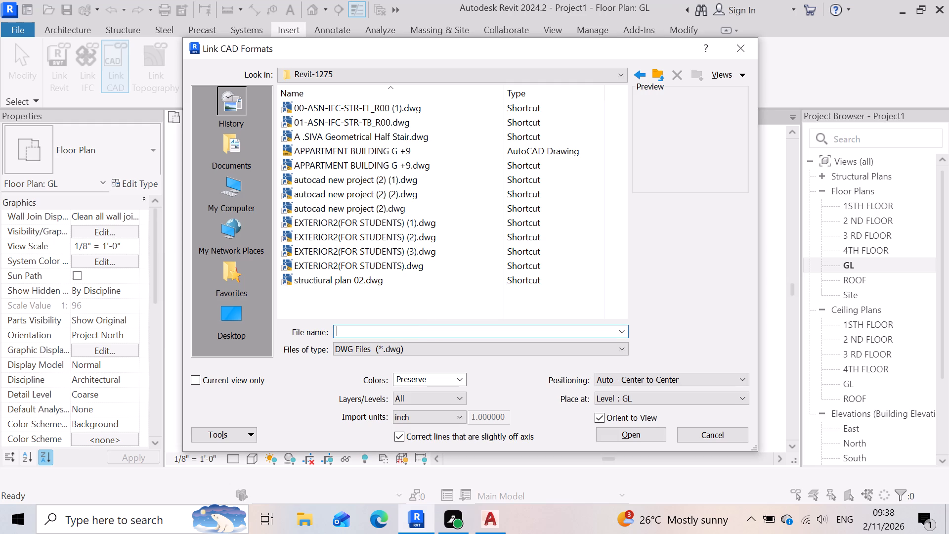
key(ctrl+v)
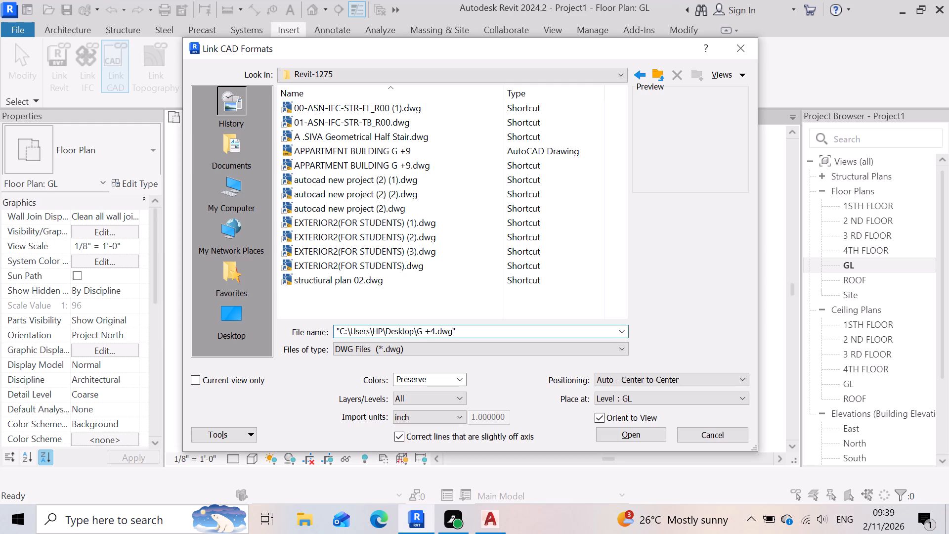
click(633, 433)
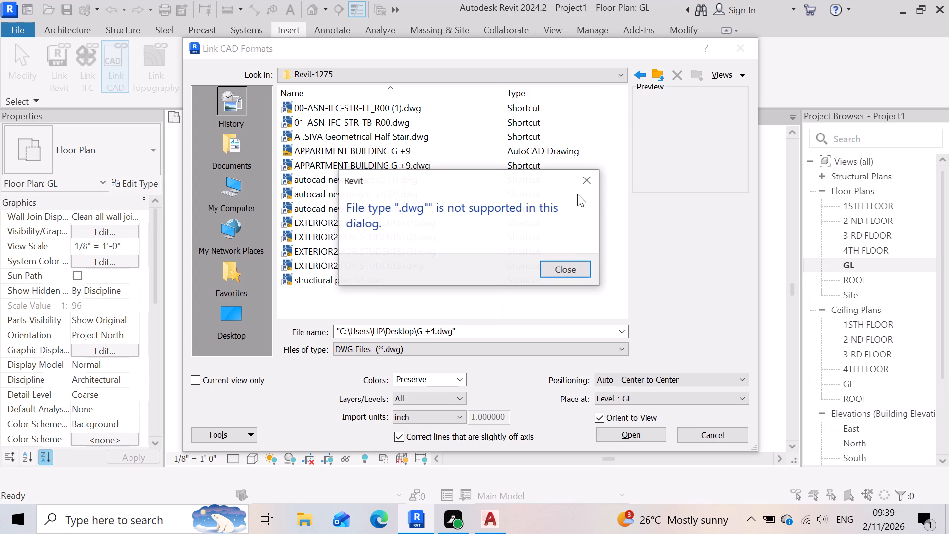
click(592, 186)
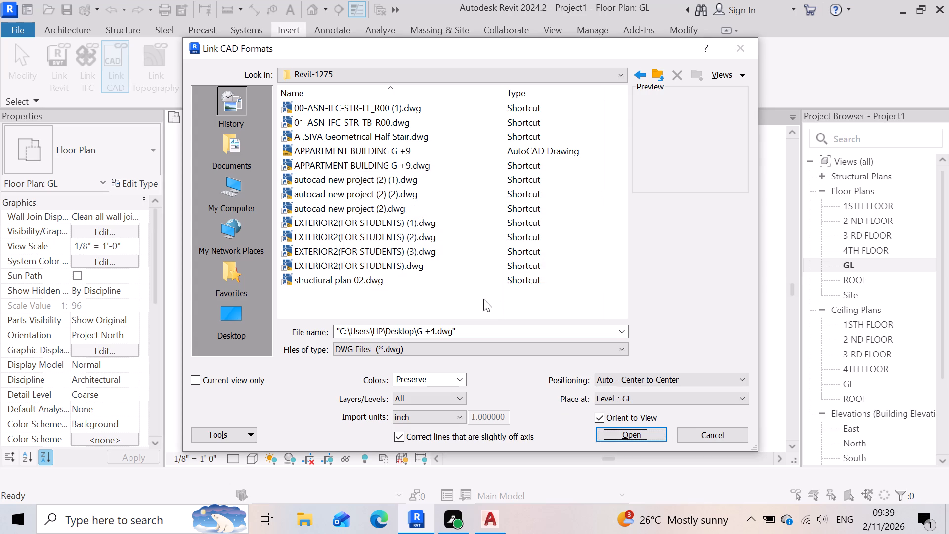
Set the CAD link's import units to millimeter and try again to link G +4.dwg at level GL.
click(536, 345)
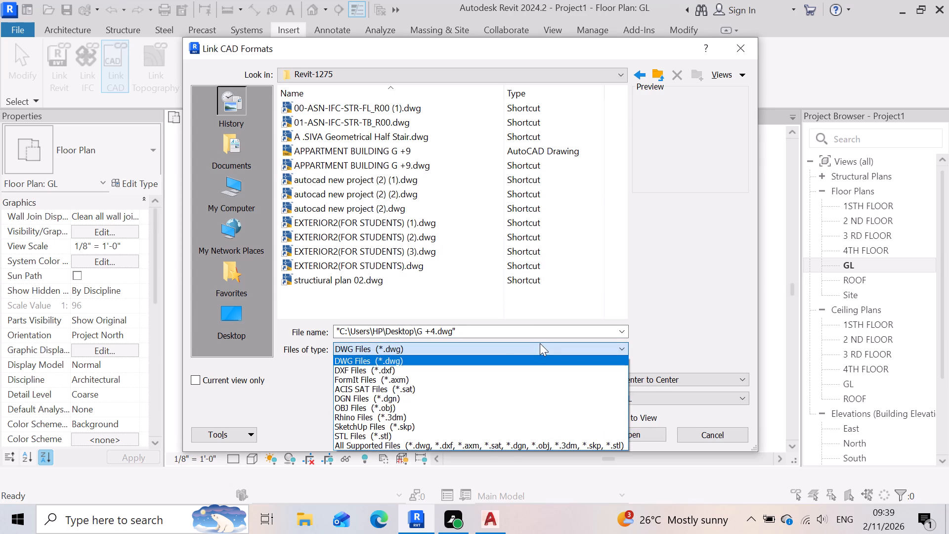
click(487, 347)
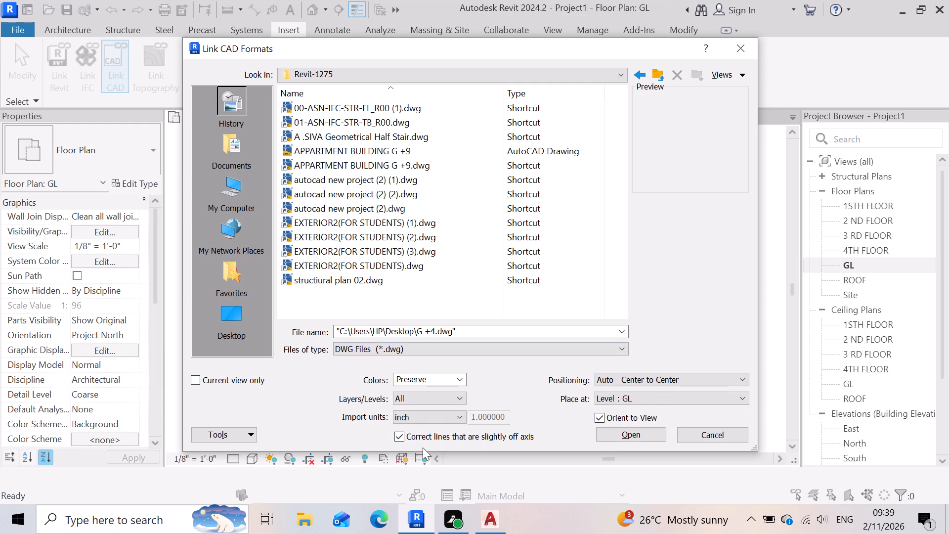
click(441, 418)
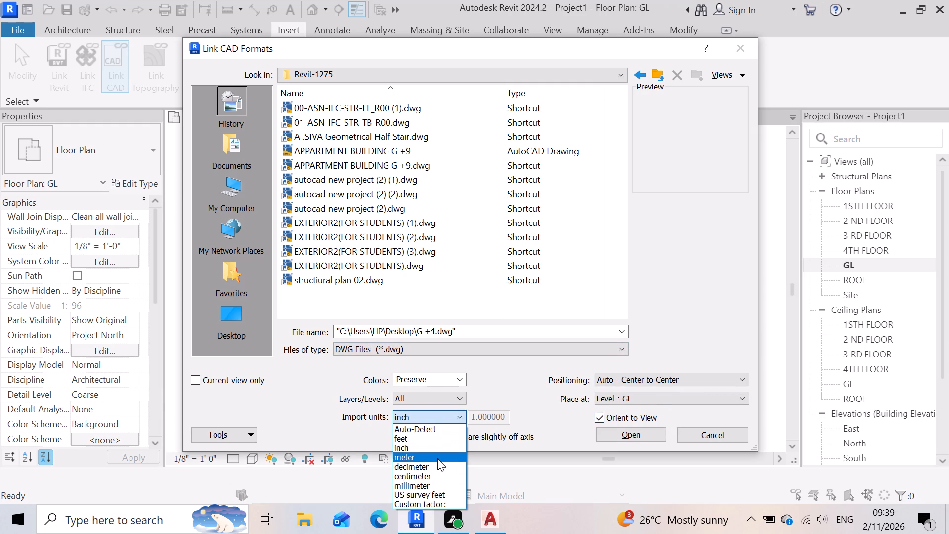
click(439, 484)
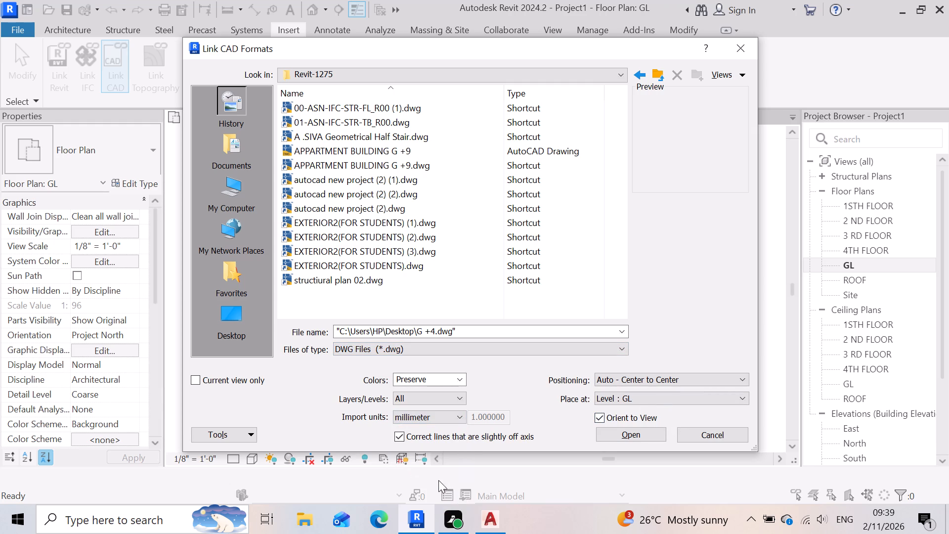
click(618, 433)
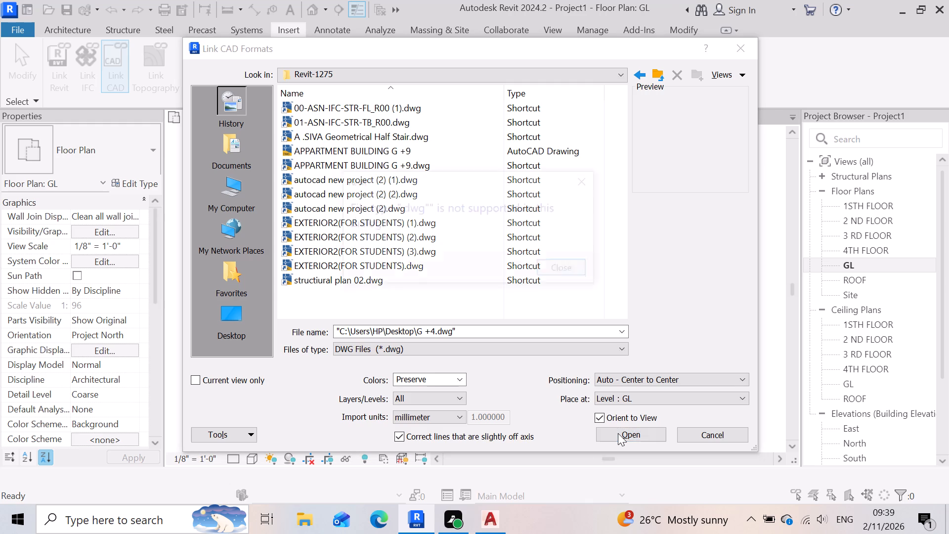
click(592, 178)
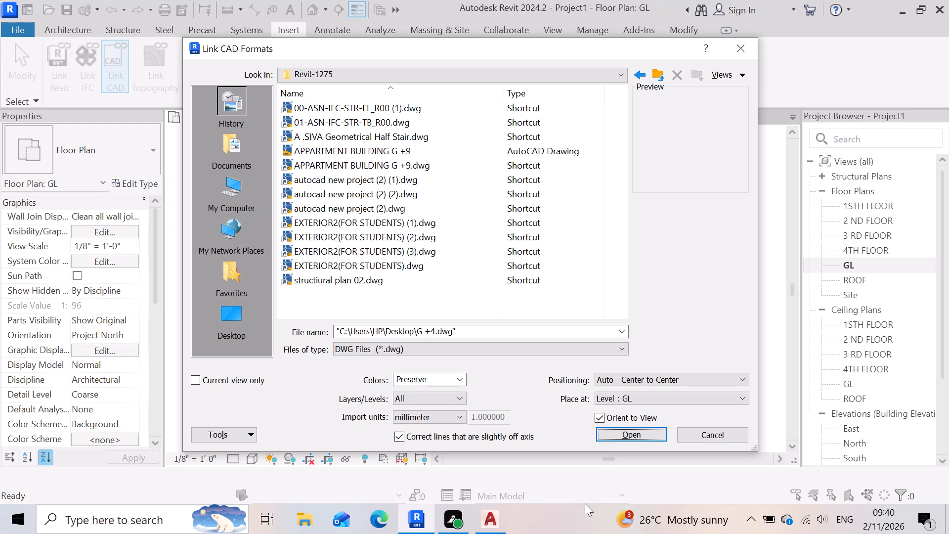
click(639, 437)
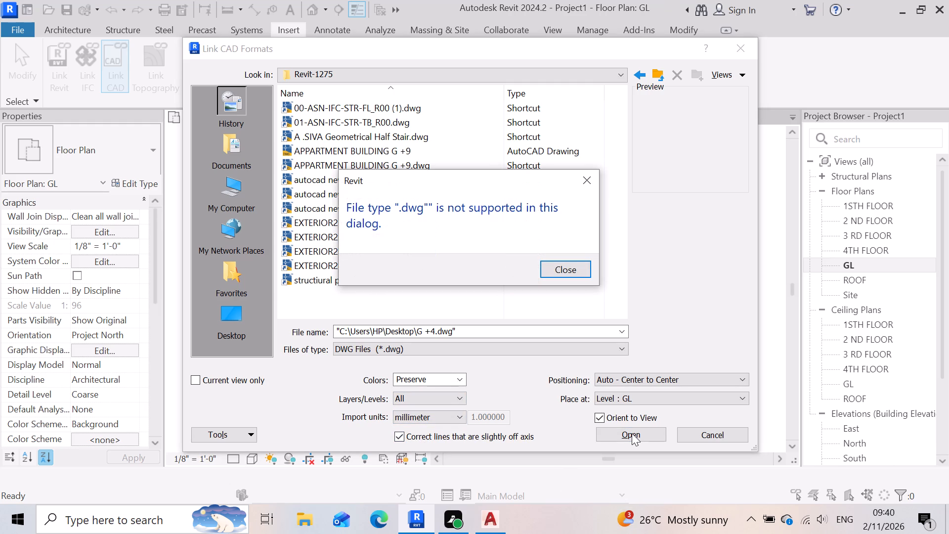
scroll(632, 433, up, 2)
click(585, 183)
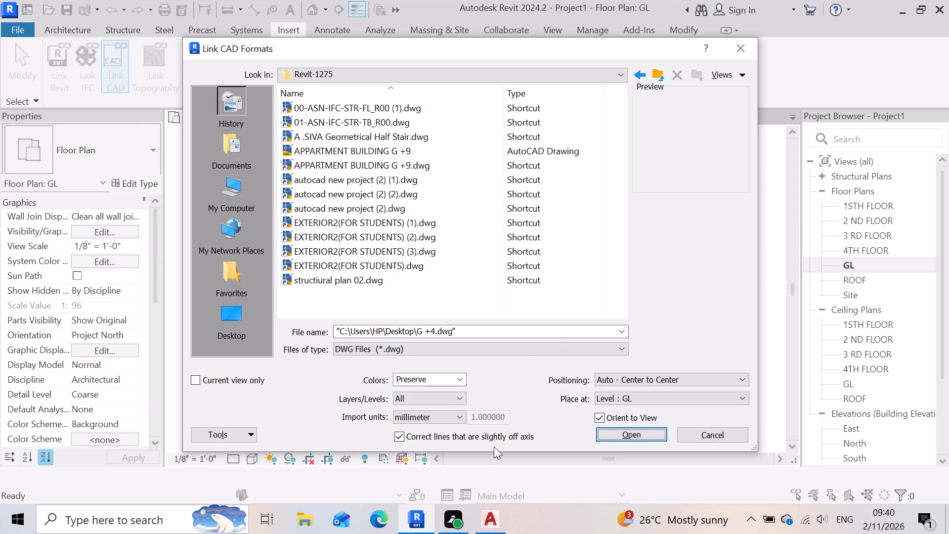
Set the CAD link's import units to feet and try to link G +4.dwg at level GL.
click(447, 421)
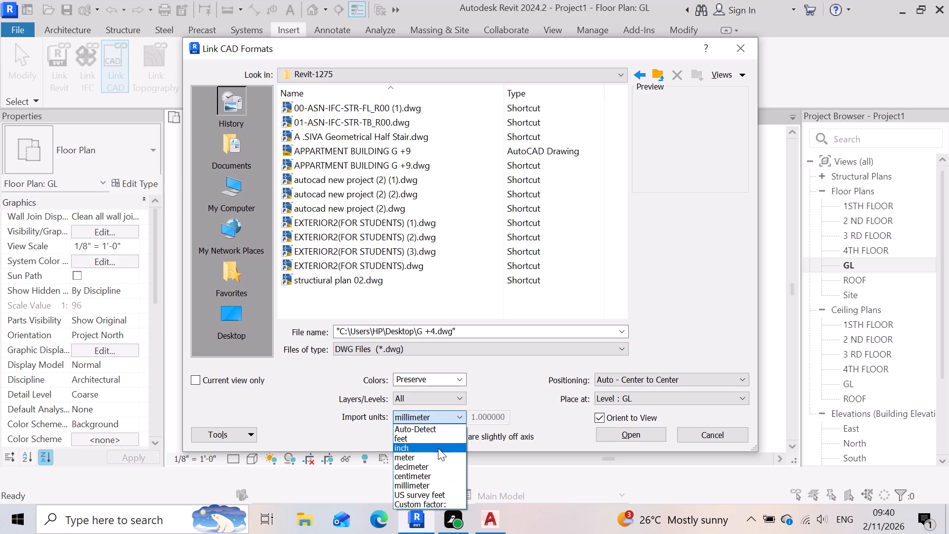
click(437, 443)
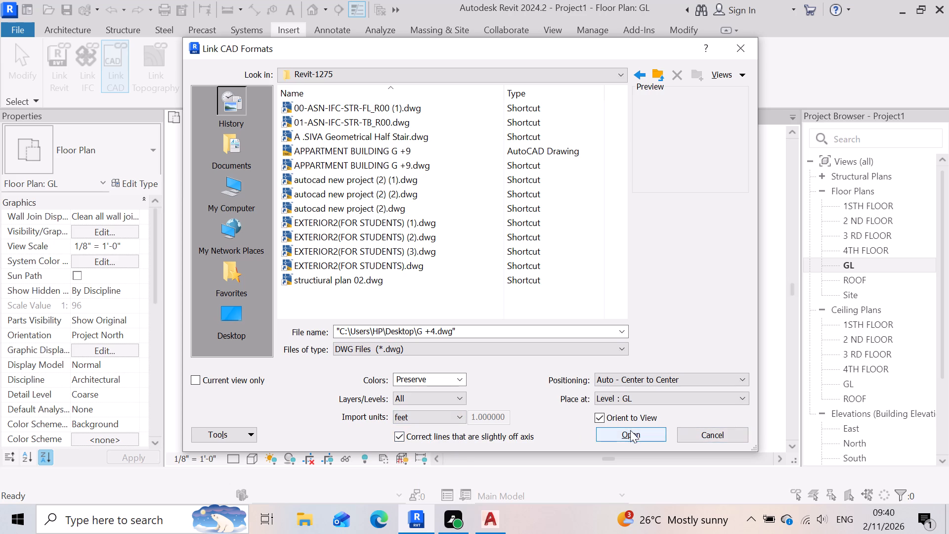
click(630, 433)
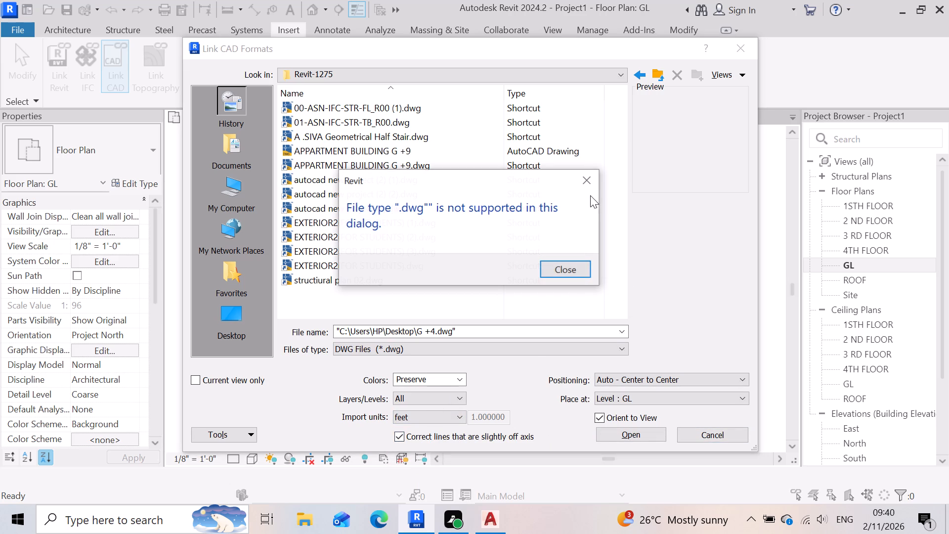
click(591, 182)
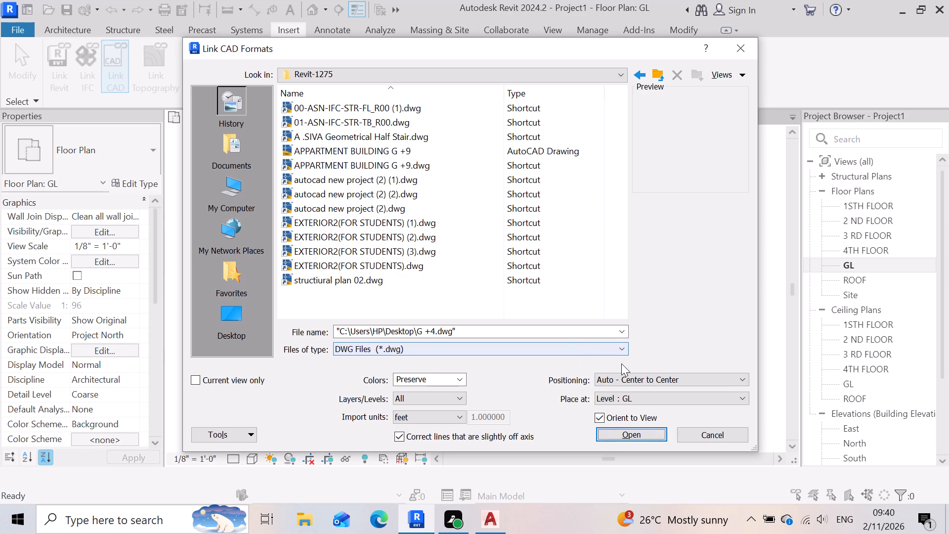
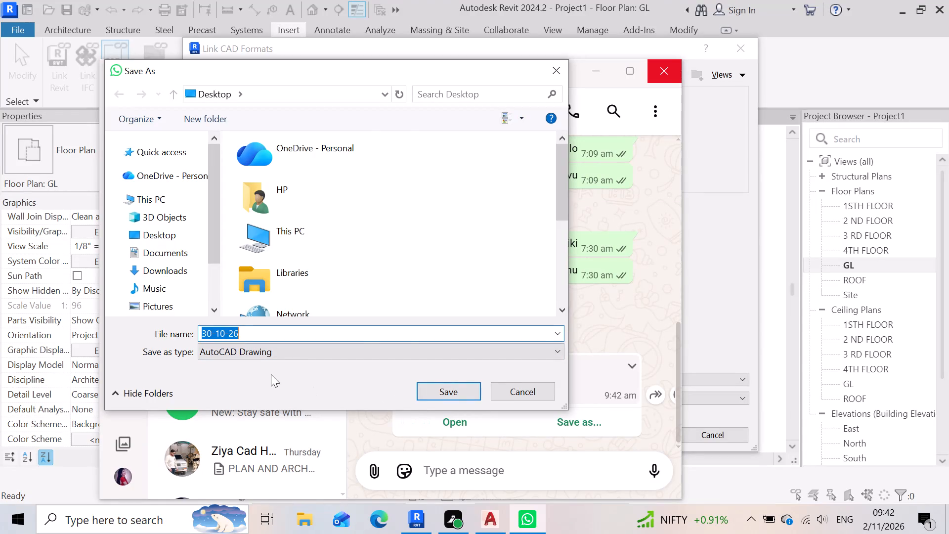
Save the drawing received in WhatsApp to the desktop as SIVA G +4, with AutoCAD Drawing as the file type.
click(288, 334)
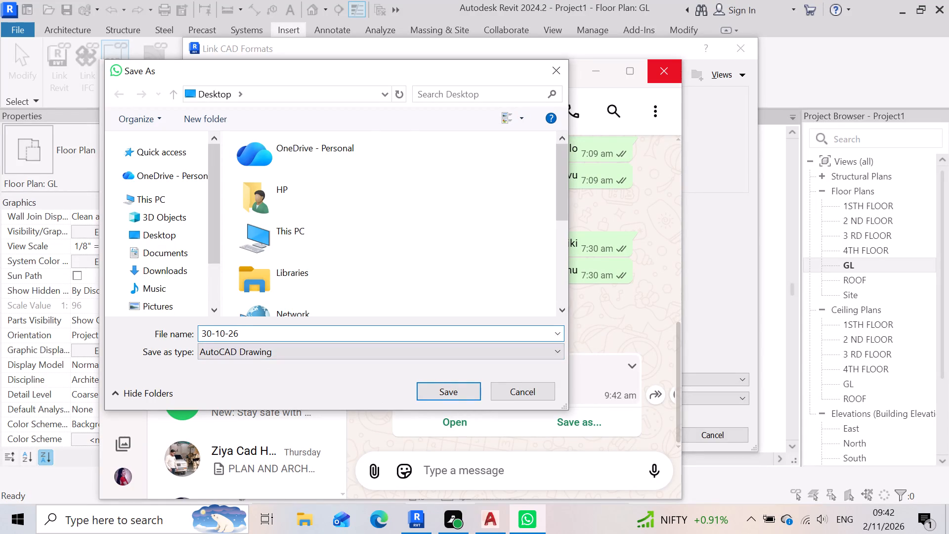
key(BackSpace)
key(BackSpace)
key(BackSpace)
key(BackSpace)
key(BackSpace)
key(BackSpace)
key(BackSpace)
key(BackSpace)
key(BackSpace)
key(BackSpace)
key(BackSpace)
key(BackSpace)
key(BackSpace)
key(BackSpace)
key(BackSpace)
key(BackSpace)
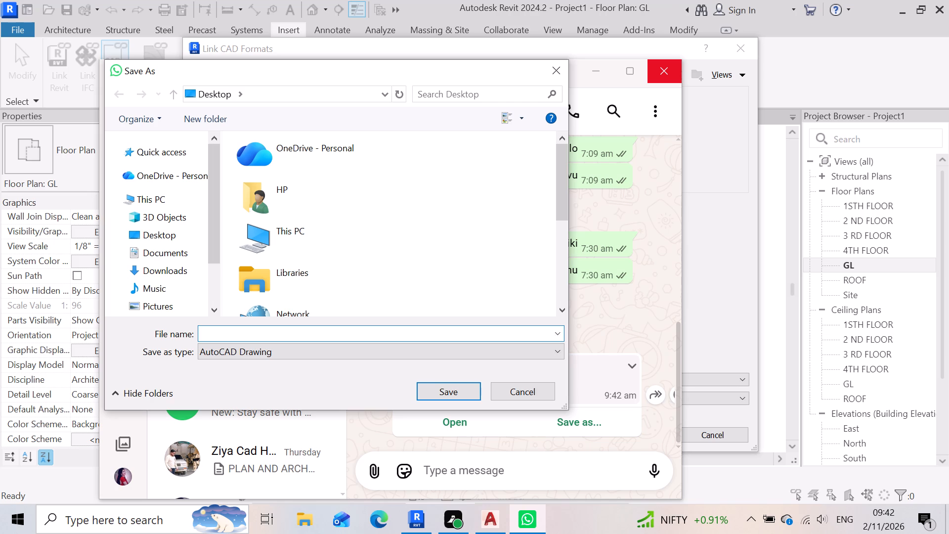
text(SIVA)
key(space)
text(G)
key(space)
key(equal)
key(BackSpace)
key(shift+plus)
key(4)
click(556, 350)
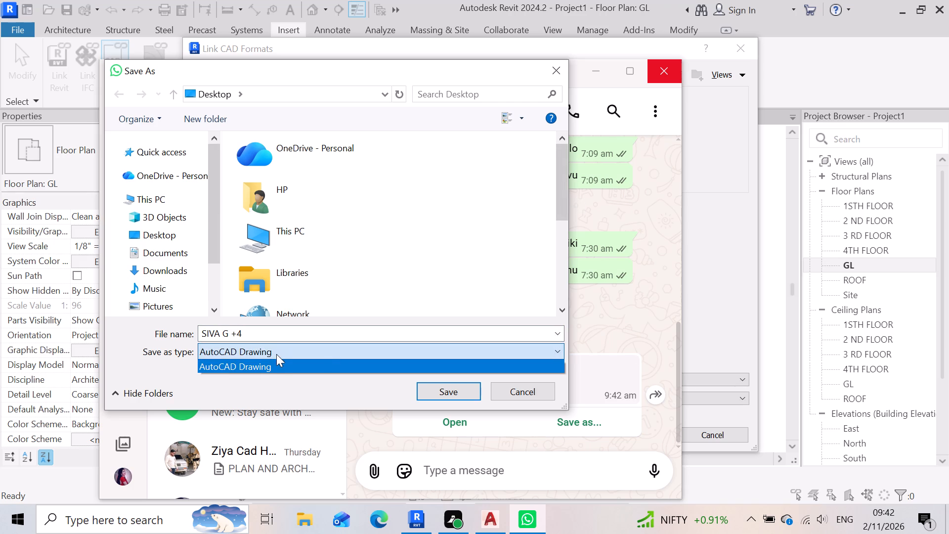
click(279, 363)
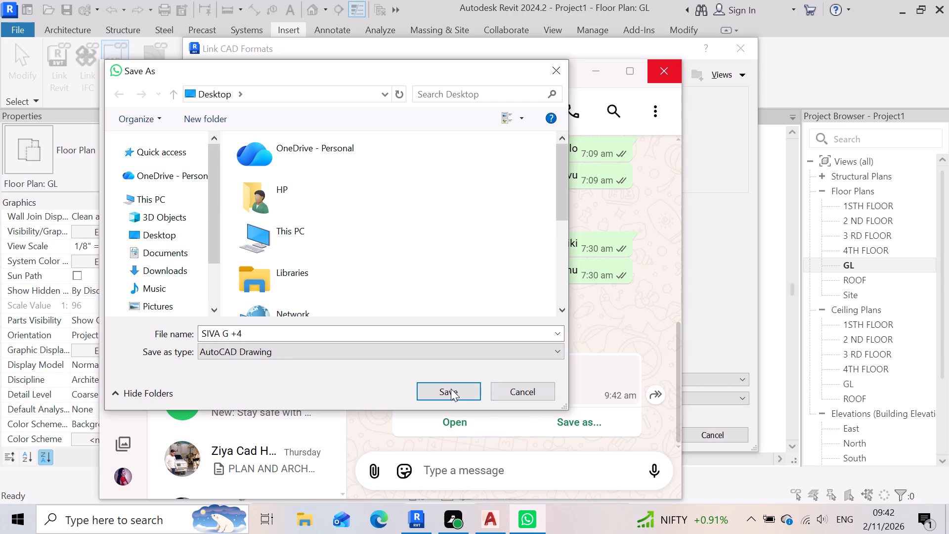
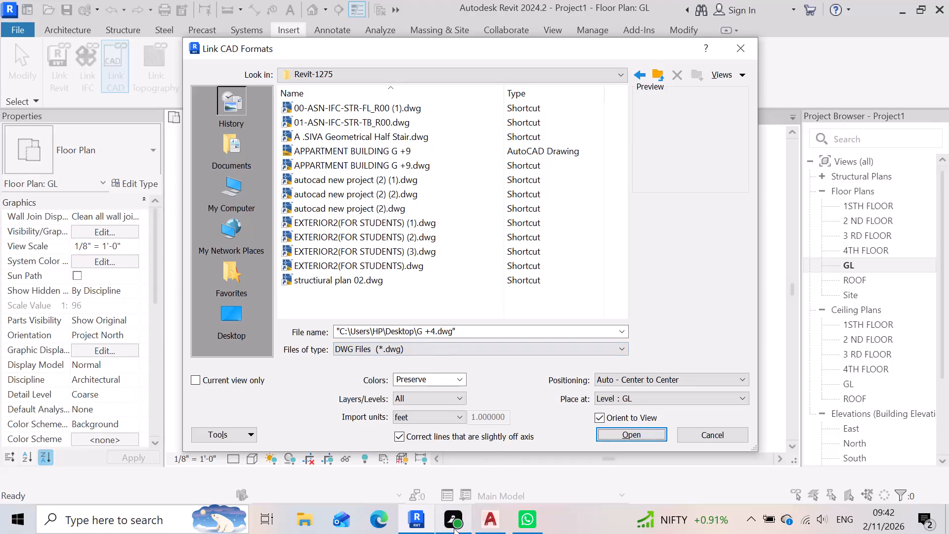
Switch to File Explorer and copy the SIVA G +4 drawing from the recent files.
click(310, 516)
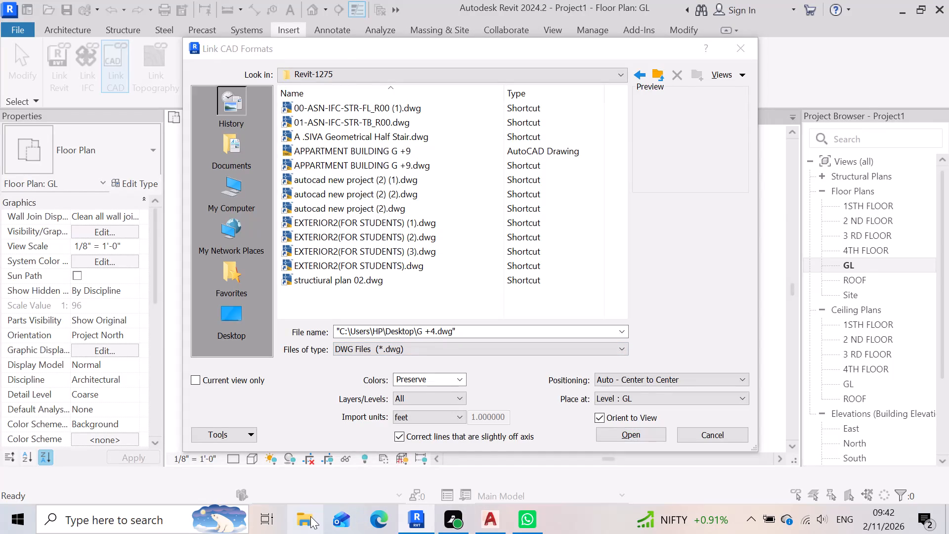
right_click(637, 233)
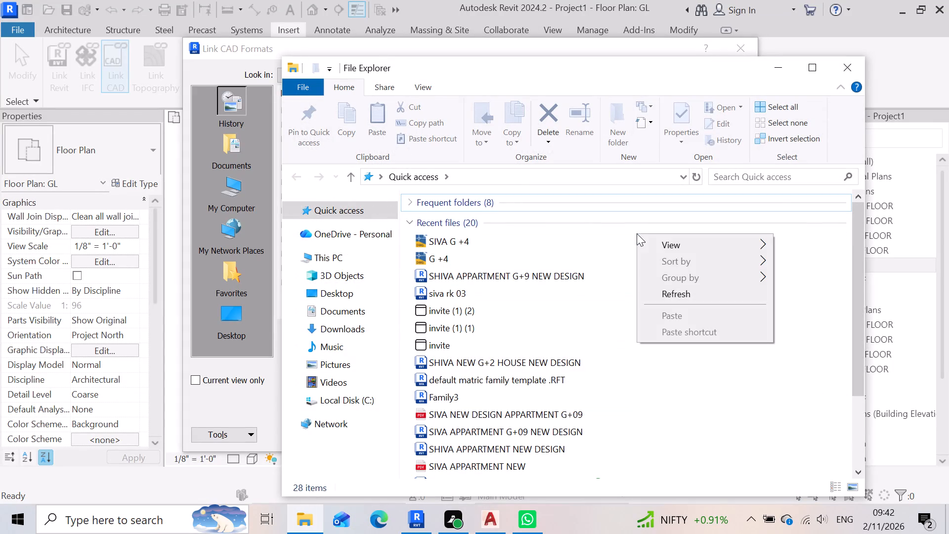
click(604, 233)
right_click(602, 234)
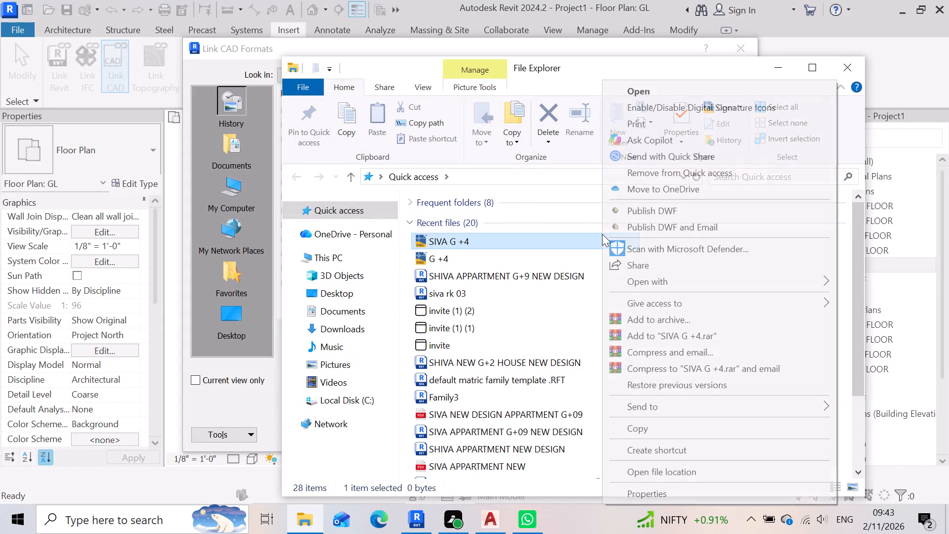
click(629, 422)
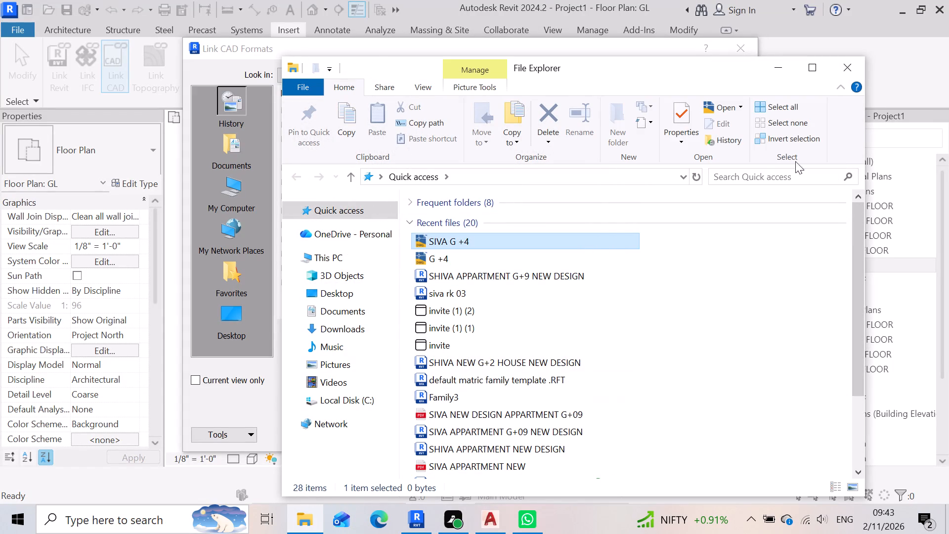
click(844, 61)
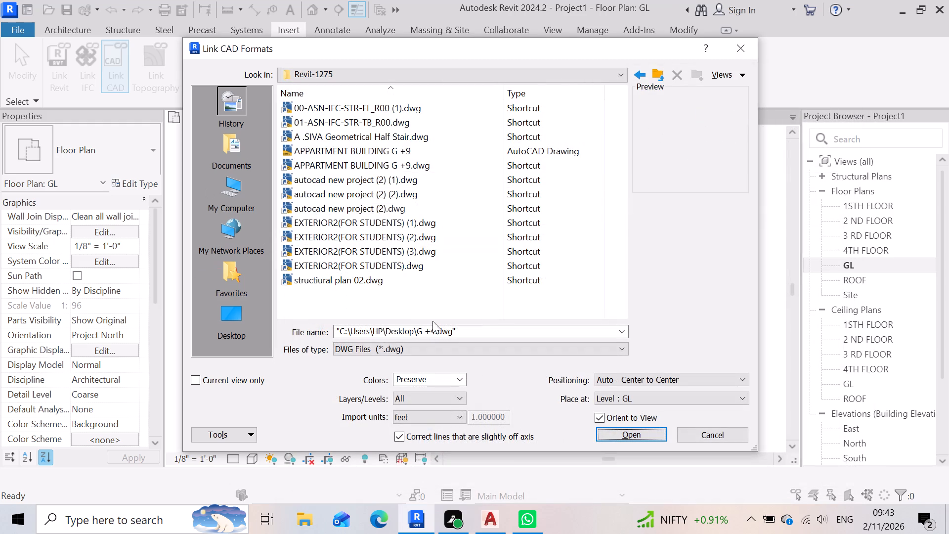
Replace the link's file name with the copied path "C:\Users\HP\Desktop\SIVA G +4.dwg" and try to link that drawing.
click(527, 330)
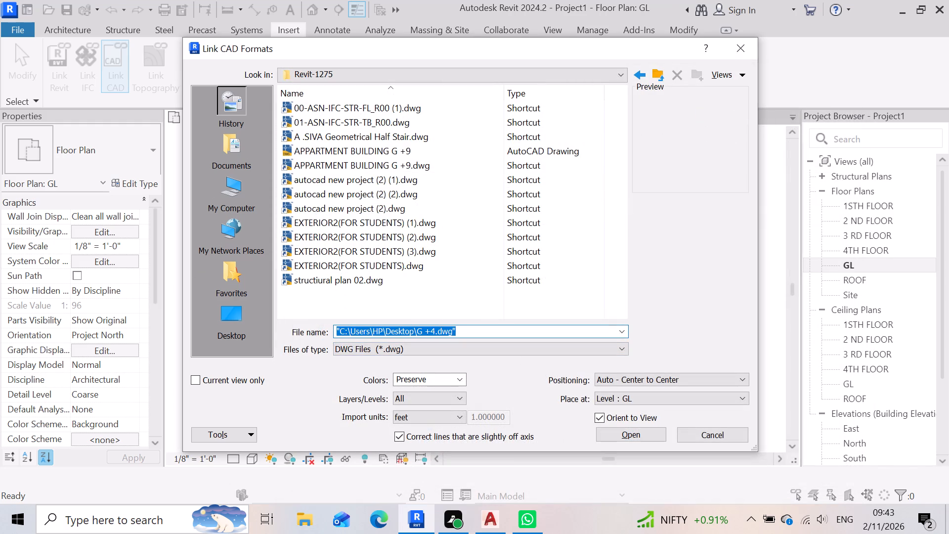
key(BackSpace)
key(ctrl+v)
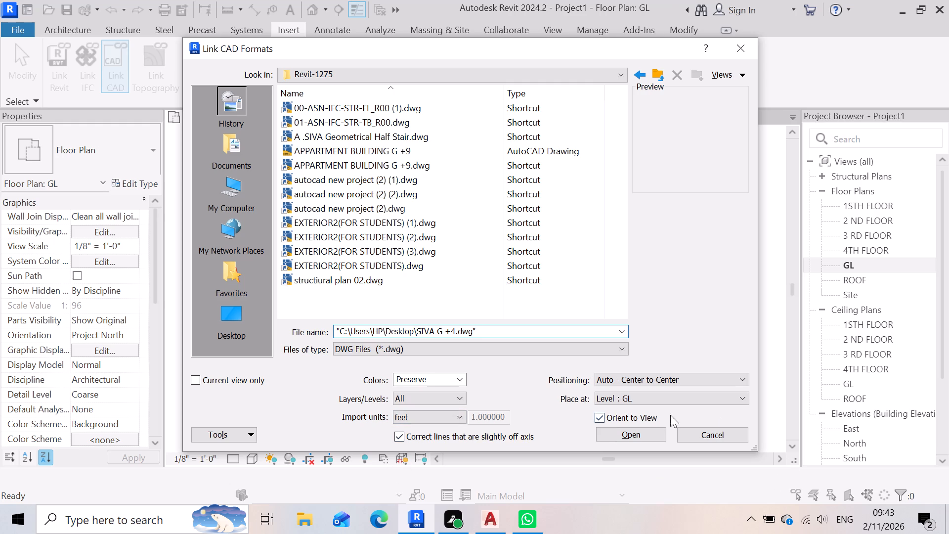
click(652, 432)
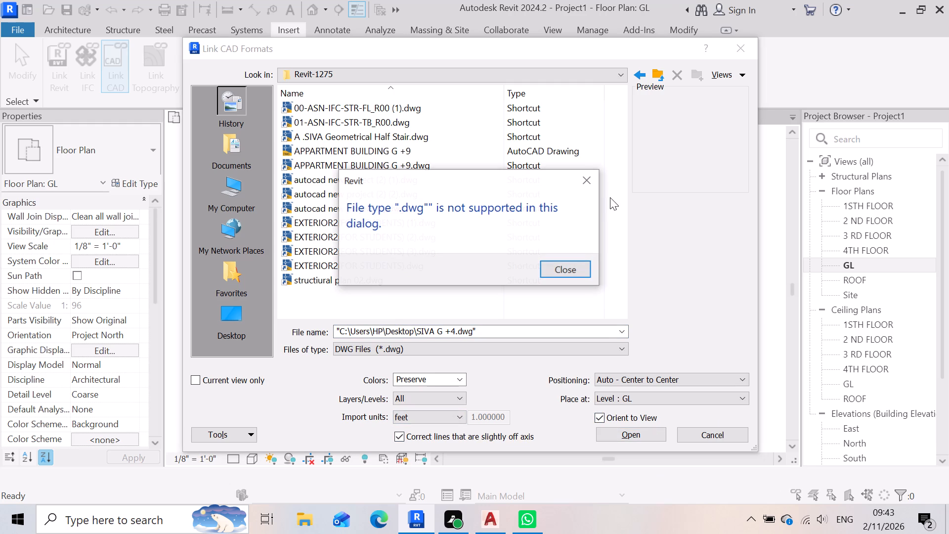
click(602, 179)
Link the EXTERIOR2(FOR STUDENTS).dwg drawing from the file list into the project at level GL.
triple_click(572, 267)
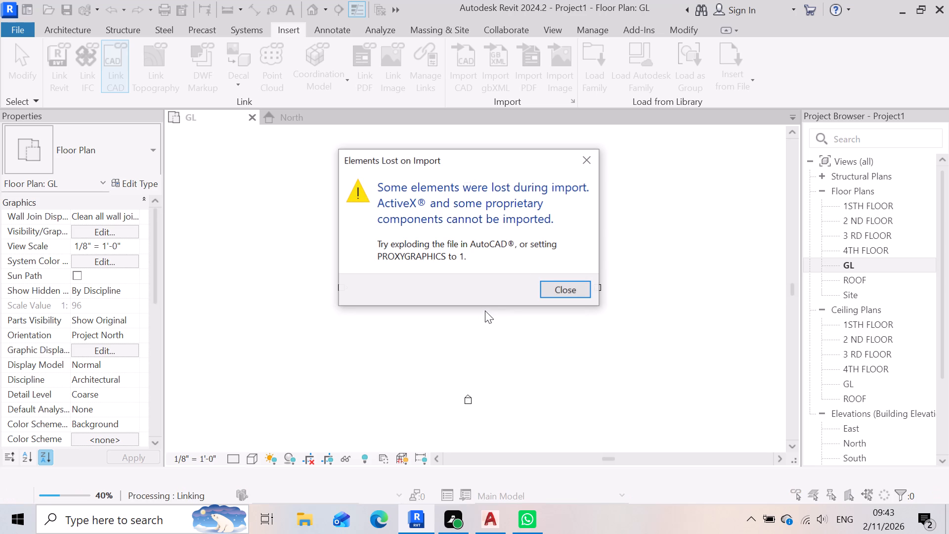
click(592, 160)
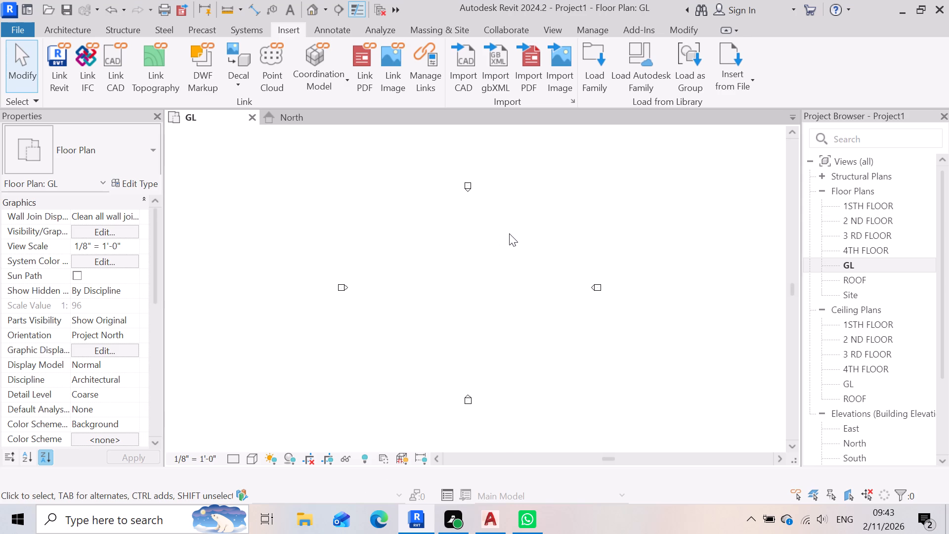
Look for the linked drawing in the GL plan, then examine its floor layouts in the default 3D view.
scroll(509, 233, down, 4)
scroll(508, 258, up, 3)
click(61, 33)
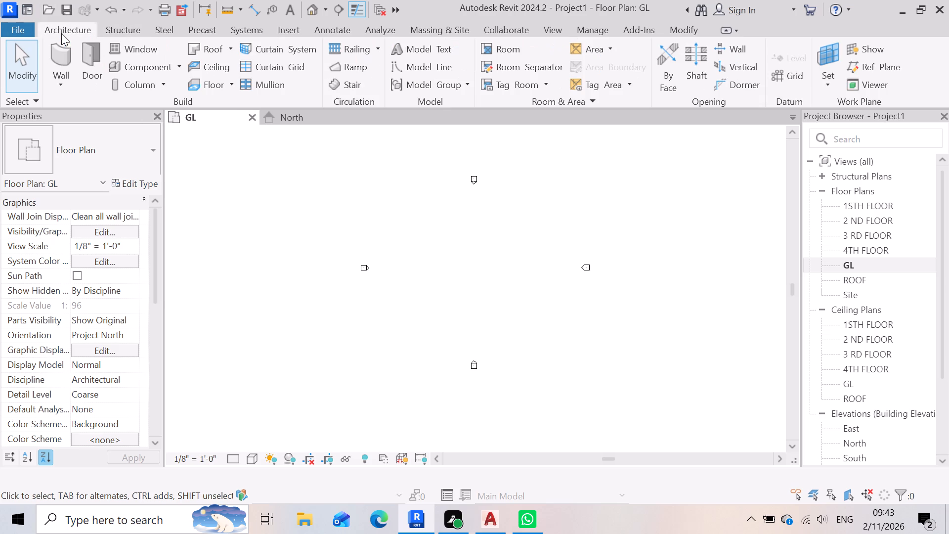
click(312, 9)
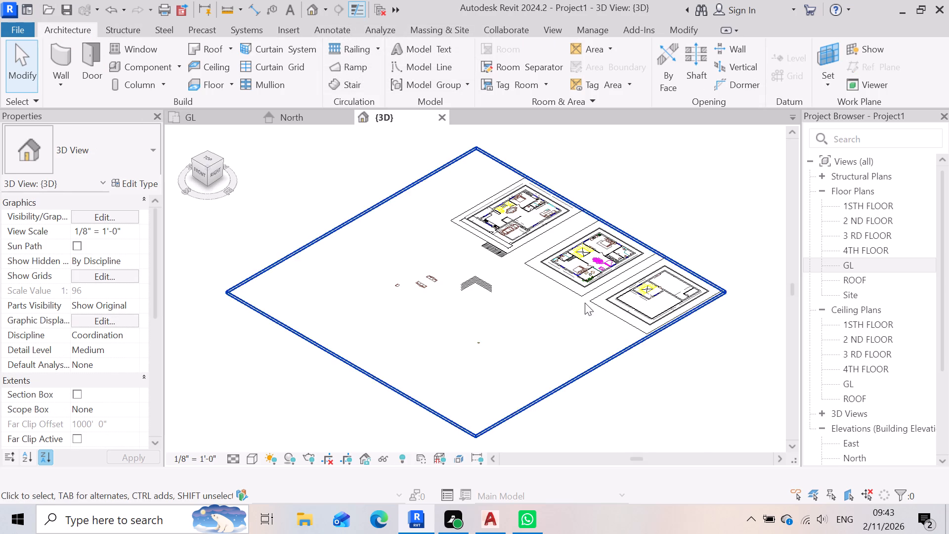
scroll(613, 288, up, 18)
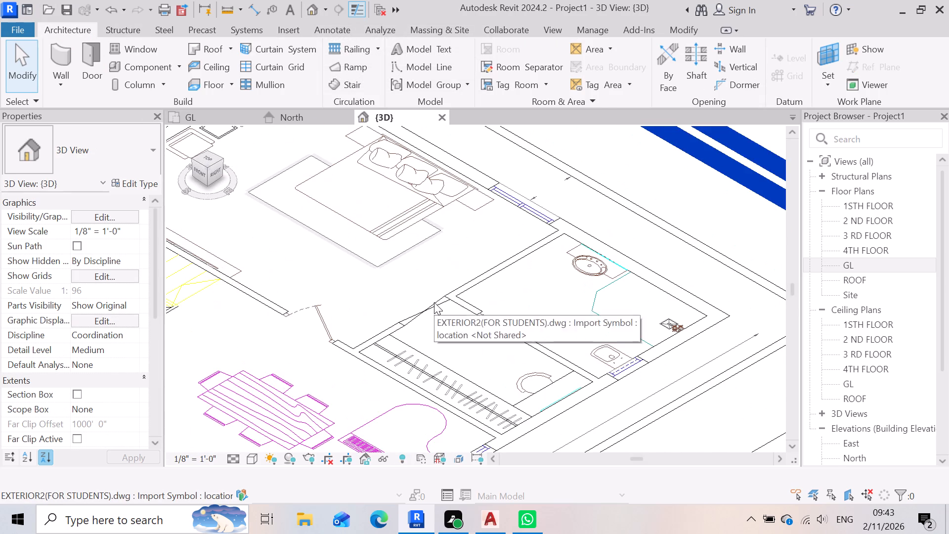
scroll(659, 267, up, 8)
scroll(462, 289, up, 4)
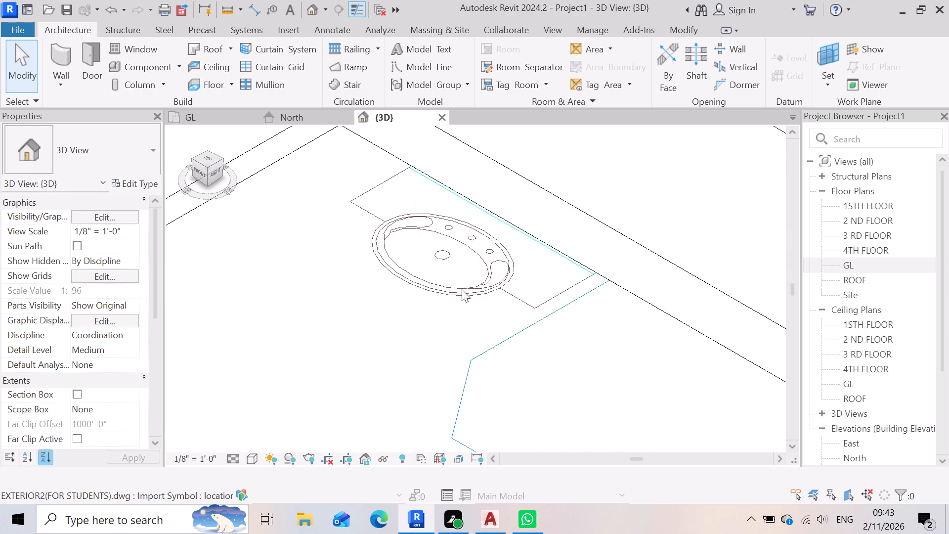
scroll(462, 289, up, 2)
scroll(476, 288, down, 20)
scroll(476, 288, down, 2)
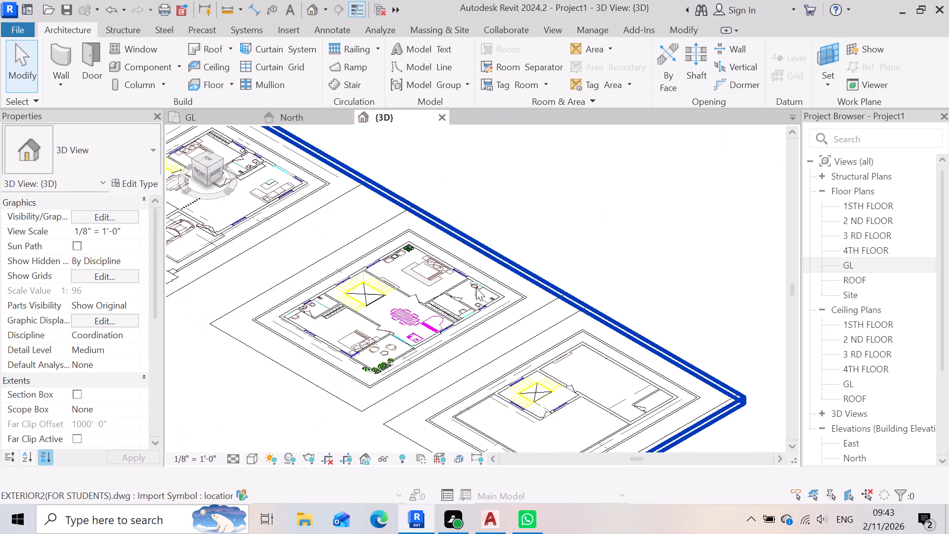
scroll(476, 288, down, 17)
scroll(445, 308, up, 6)
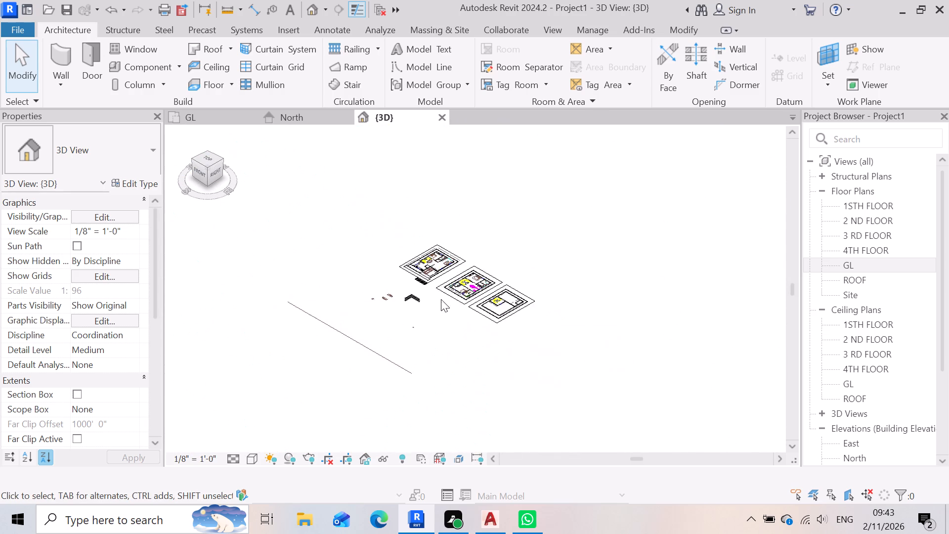
scroll(441, 299, up, 14)
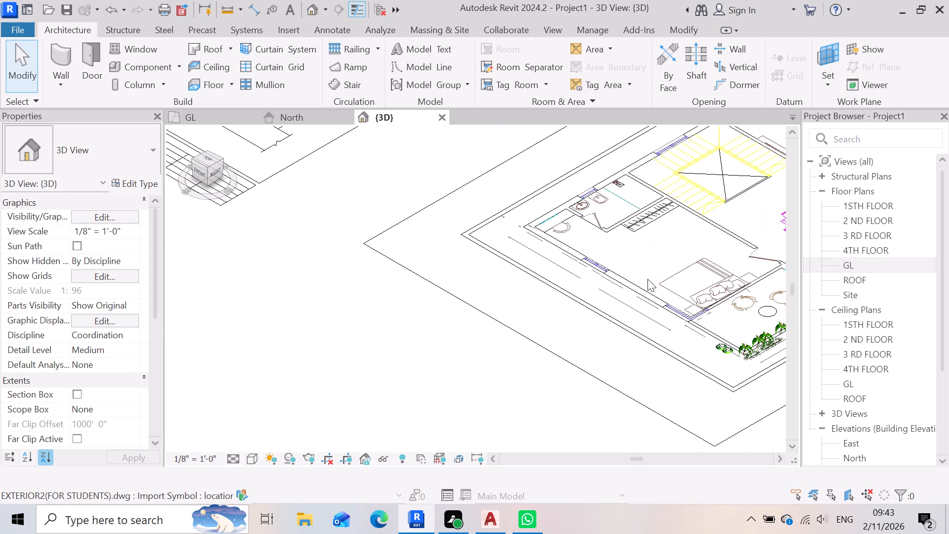
scroll(654, 280, up, 4)
scroll(315, 307, down, 13)
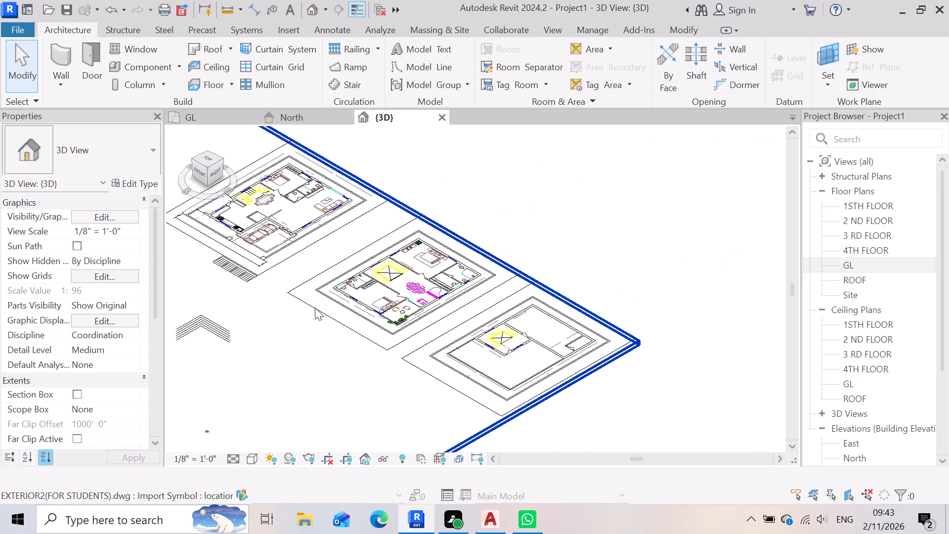
scroll(244, 220, up, 10)
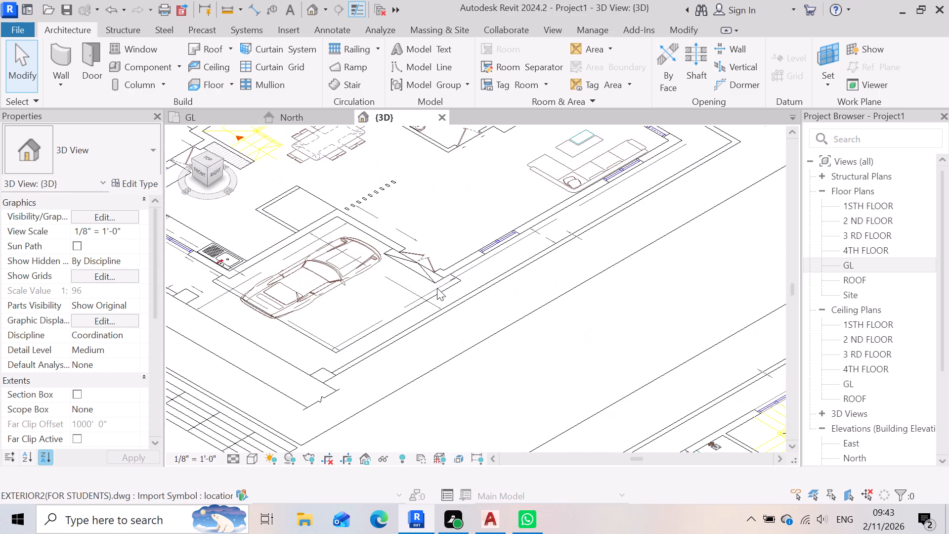
scroll(437, 288, down, 20)
scroll(437, 288, down, 2)
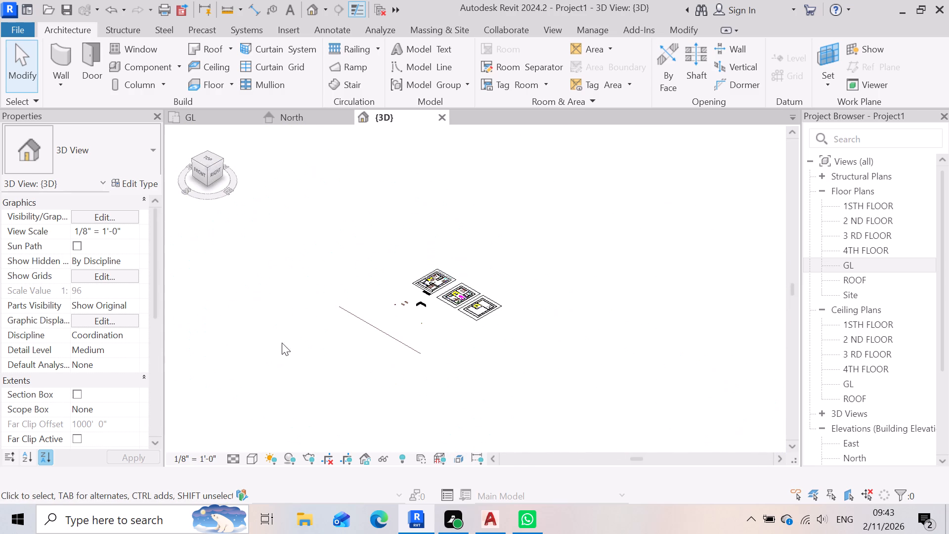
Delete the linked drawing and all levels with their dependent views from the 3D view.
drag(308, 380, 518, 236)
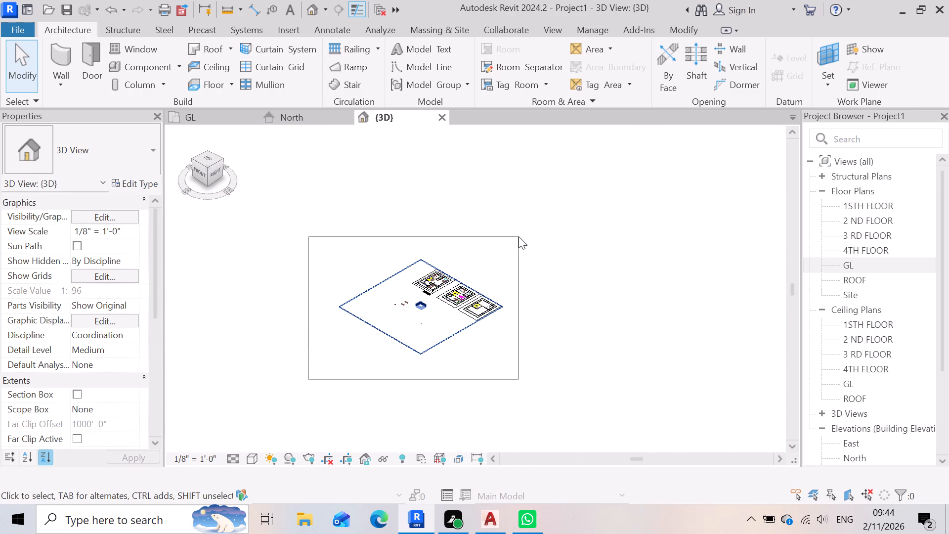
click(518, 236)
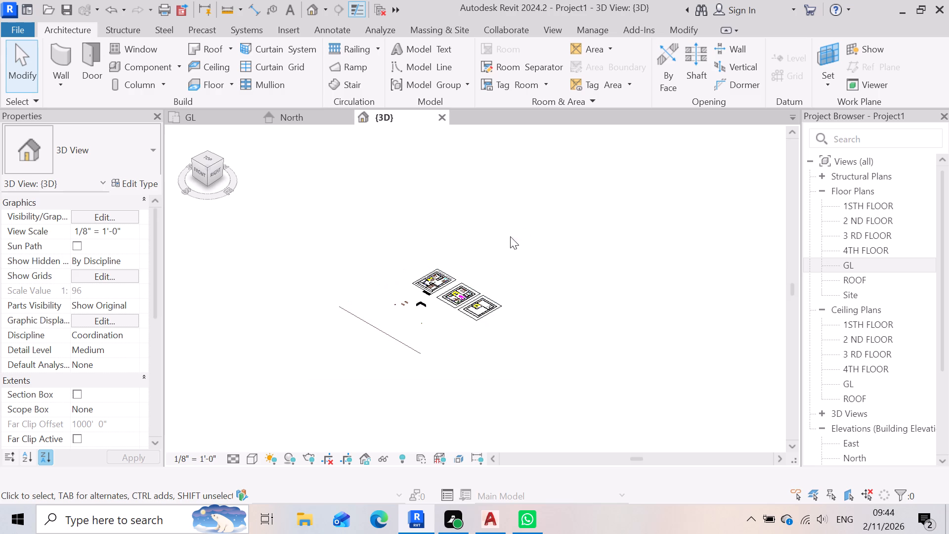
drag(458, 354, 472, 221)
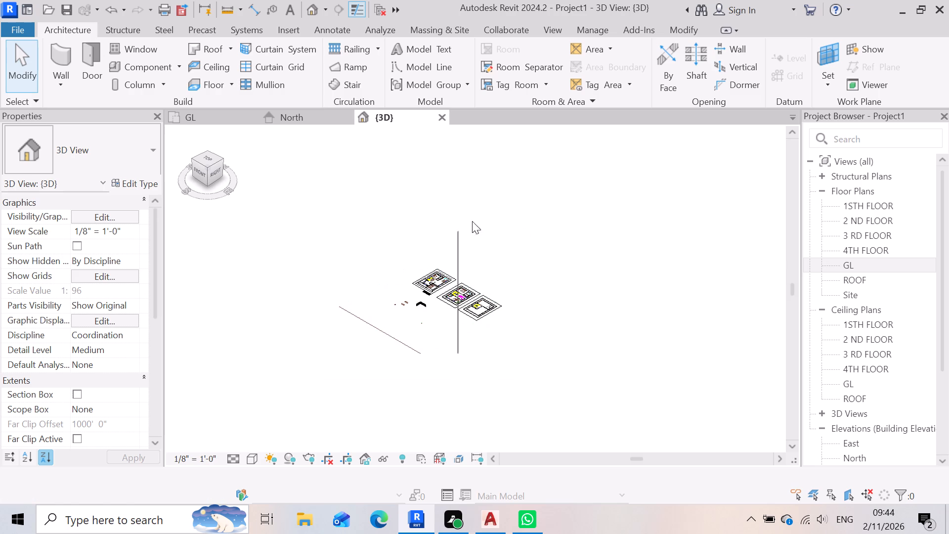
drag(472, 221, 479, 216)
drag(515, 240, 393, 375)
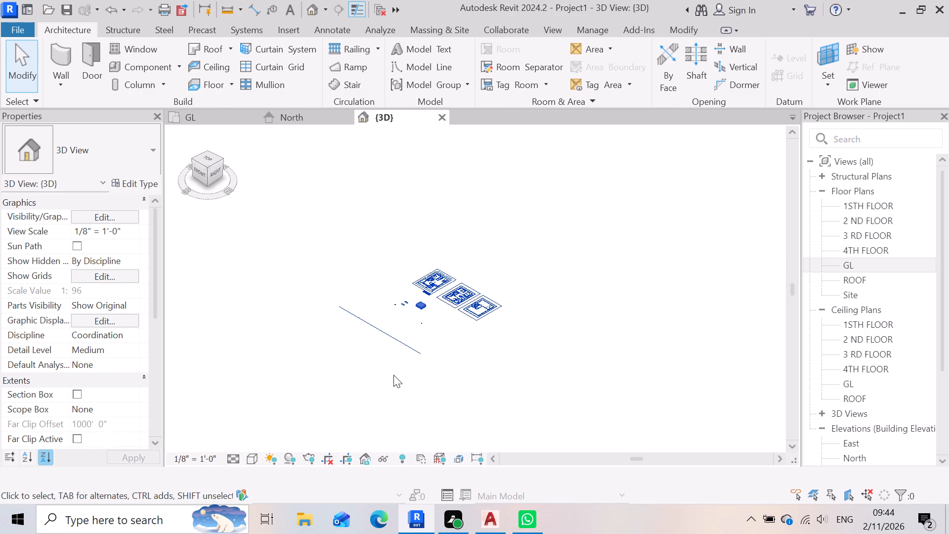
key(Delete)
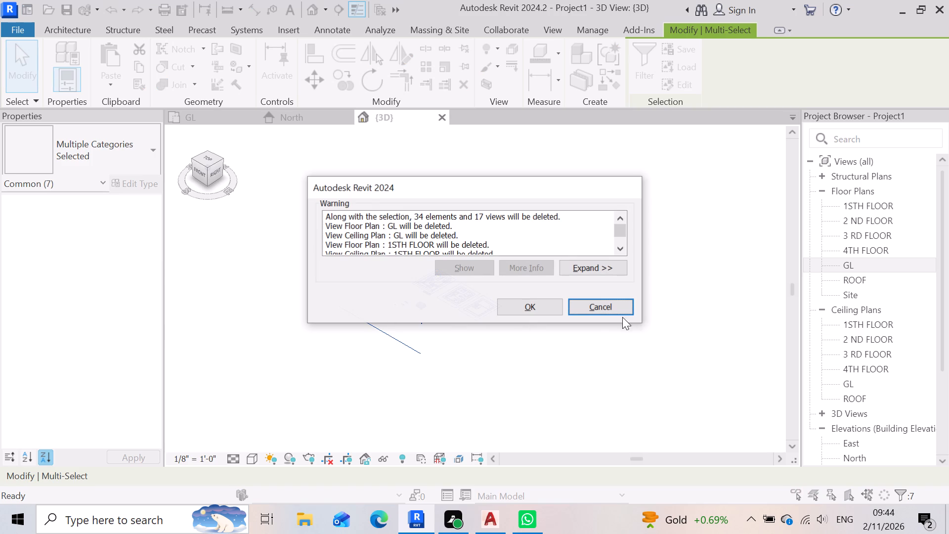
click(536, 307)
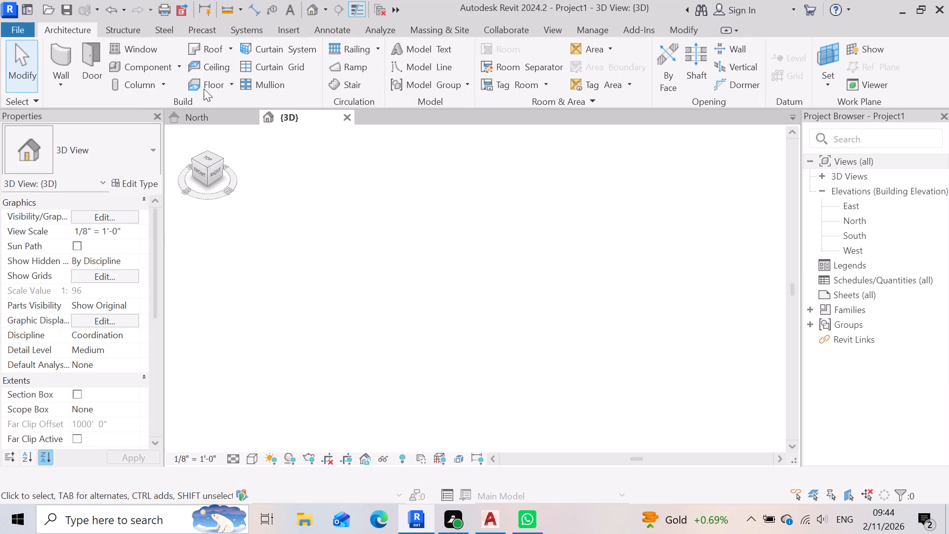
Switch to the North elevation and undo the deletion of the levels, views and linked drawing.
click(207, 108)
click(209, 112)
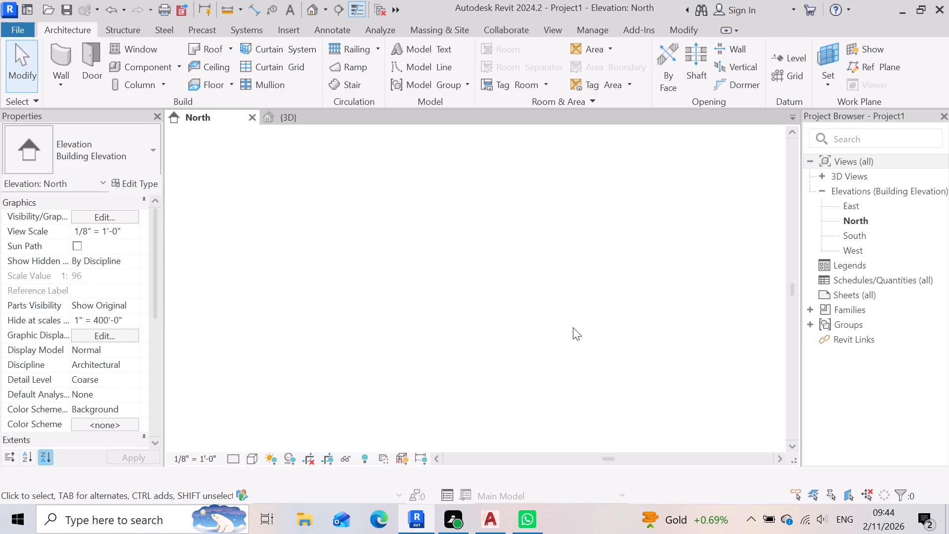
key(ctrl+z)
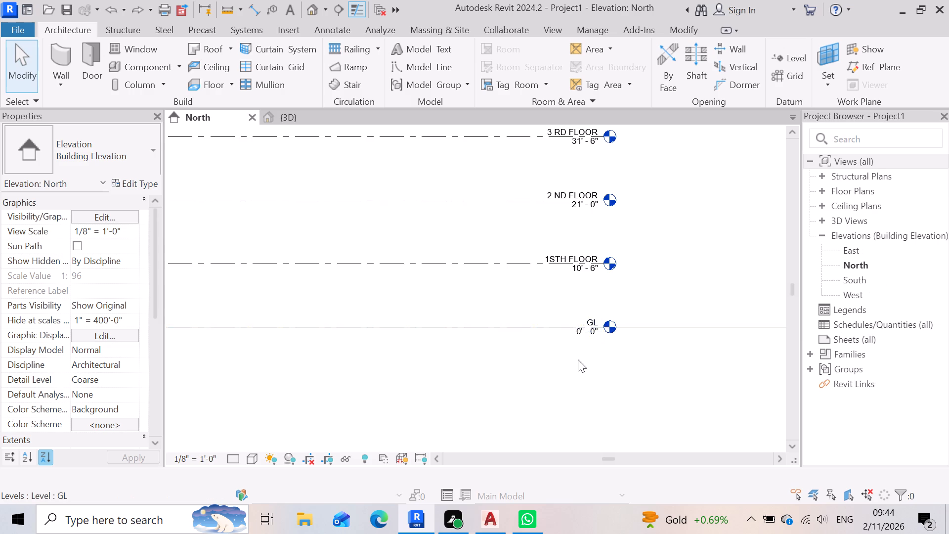
Select the linked drawing in the North elevation and examine its placement at level GL.
scroll(578, 359, down, 19)
scroll(574, 354, down, 4)
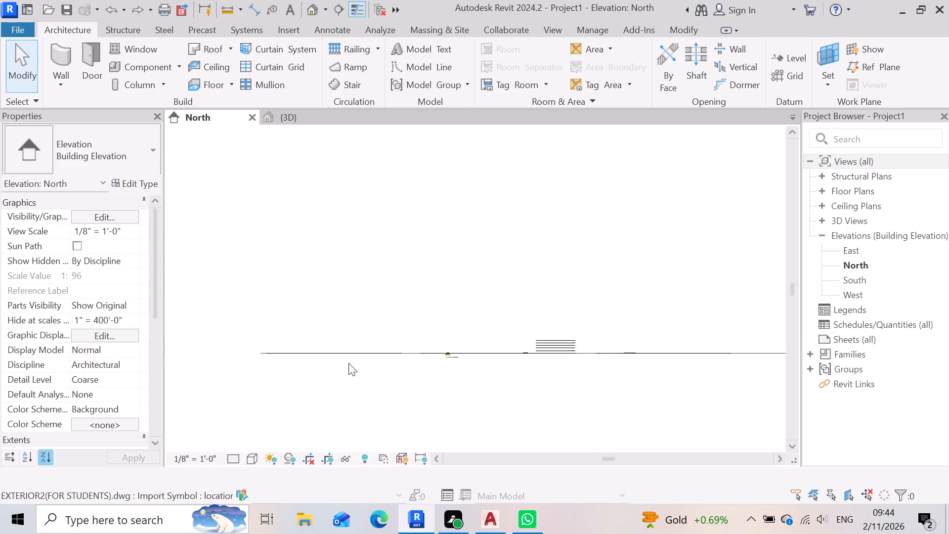
click(381, 353)
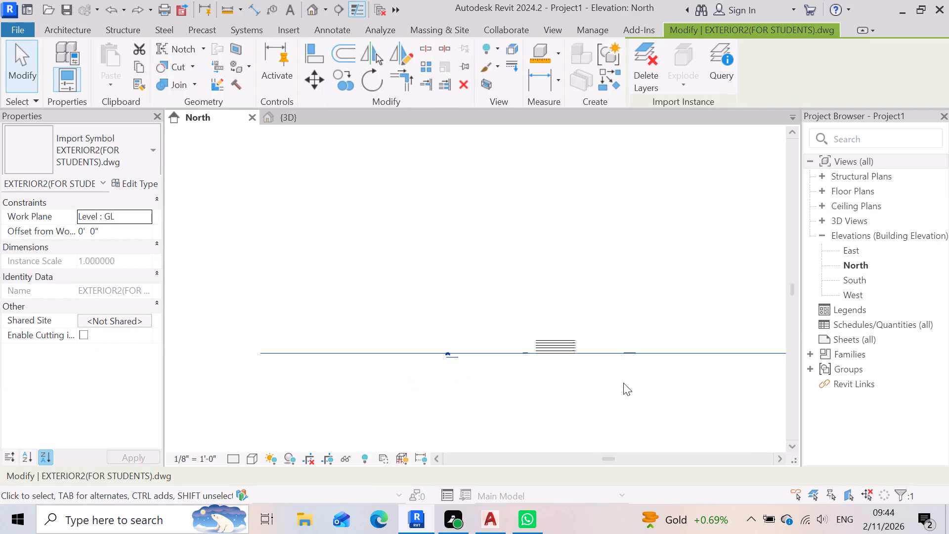
scroll(657, 363, up, 18)
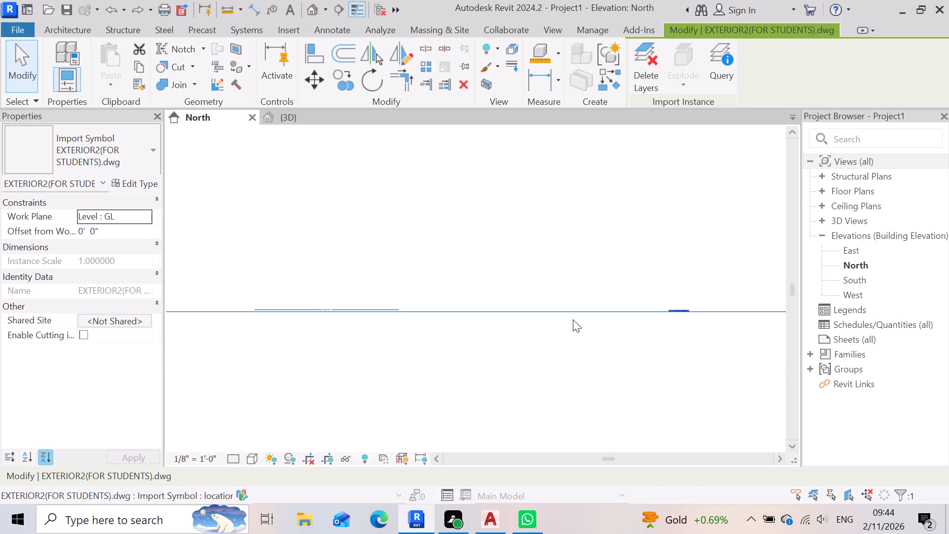
scroll(635, 356, down, 4)
scroll(822, 372, up, 3)
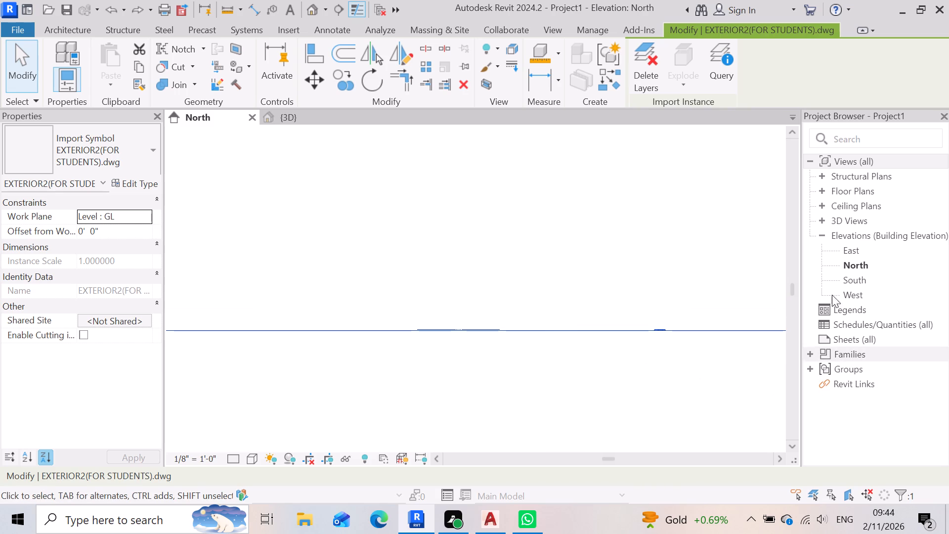
Expand the floor plan views and delete the linked EXTERIOR2 drawing from level GL in the North elevation.
double_click(866, 196)
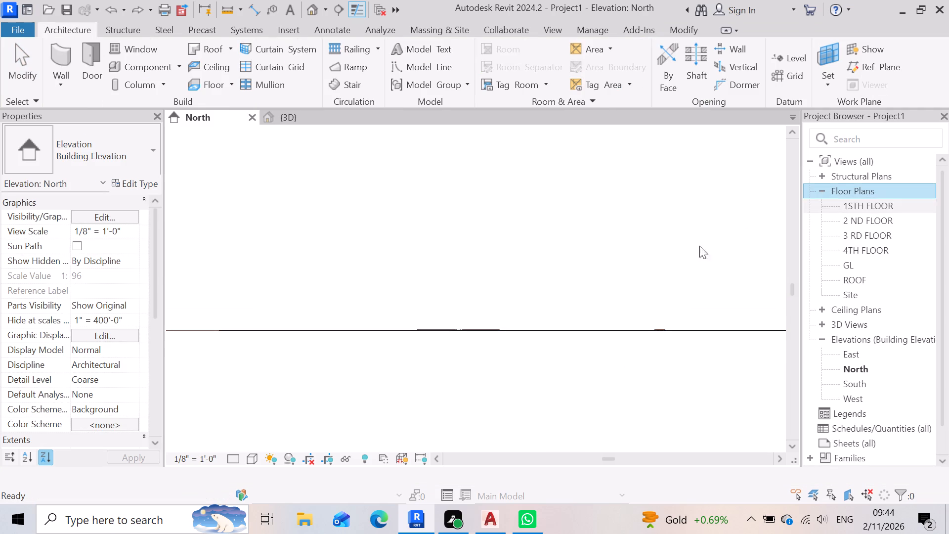
scroll(625, 302, down, 12)
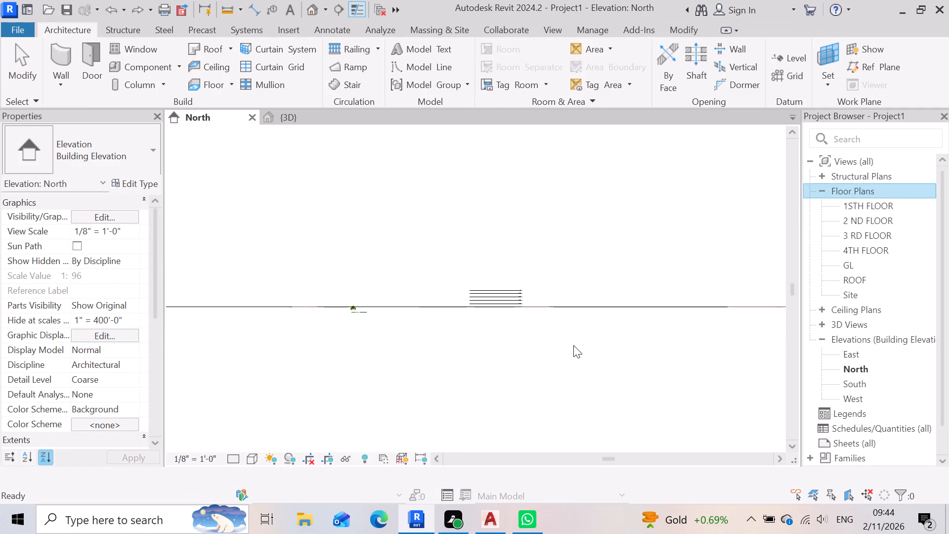
scroll(512, 349, up, 2)
scroll(502, 295, up, 12)
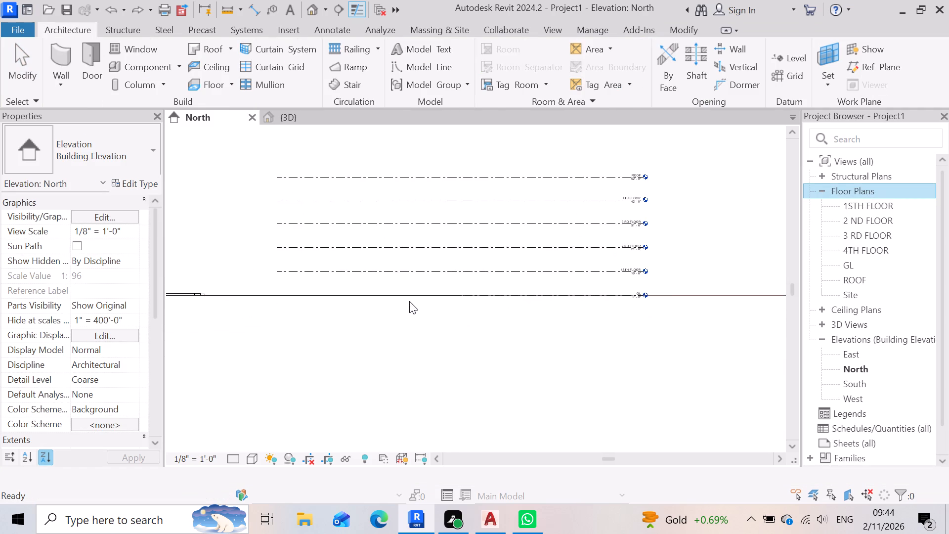
scroll(492, 306, up, 4)
scroll(546, 317, down, 9)
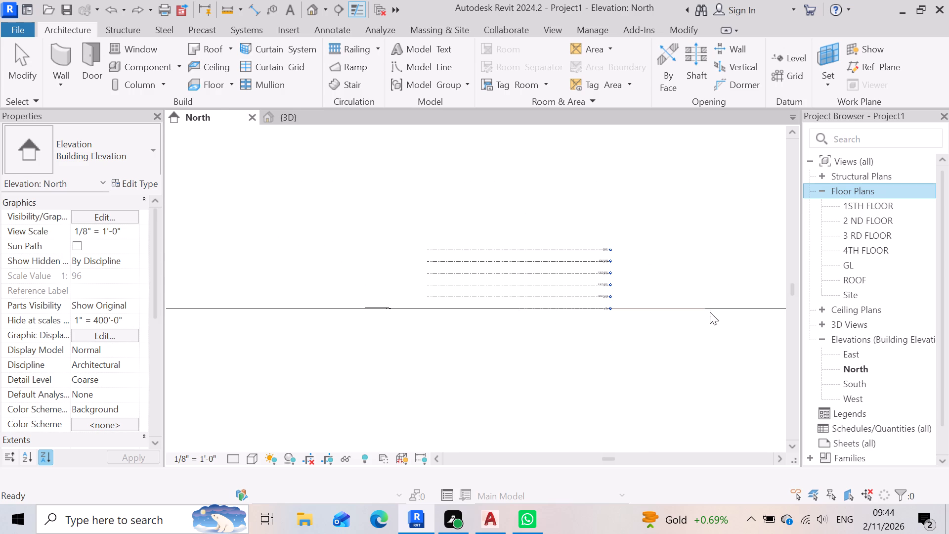
click(711, 308)
scroll(439, 336, down, 4)
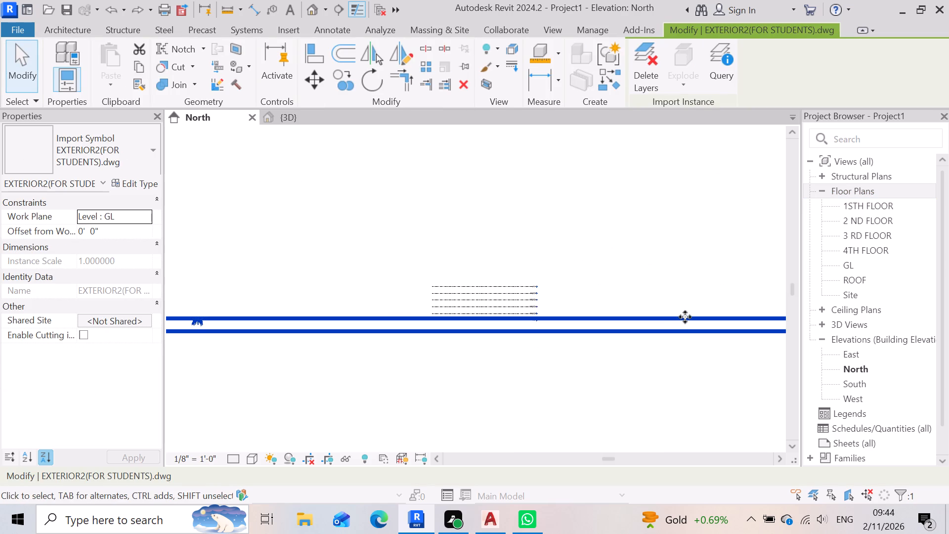
click(685, 317)
key(Delete)
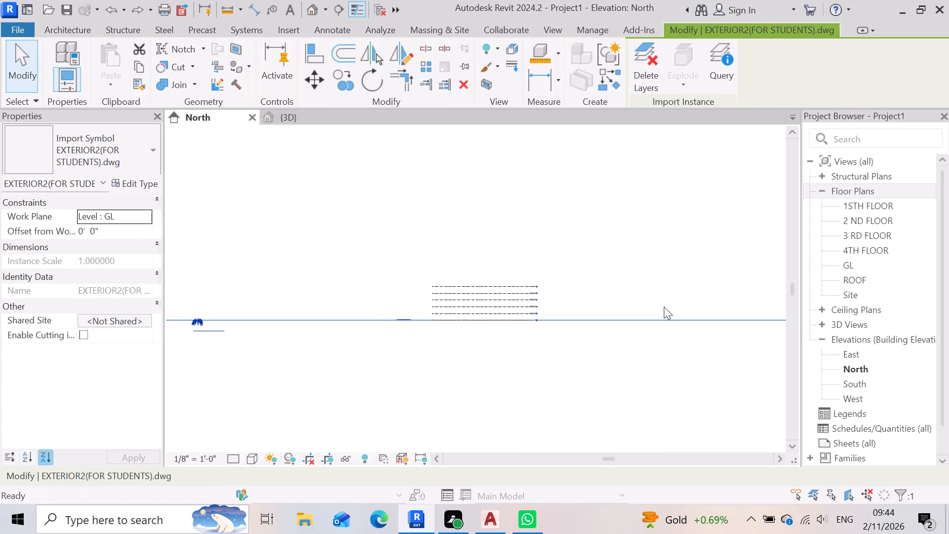
Open the GL floor plan and start linking a CAD file, browsing the DWG files in Downloads.
scroll(527, 315, up, 8)
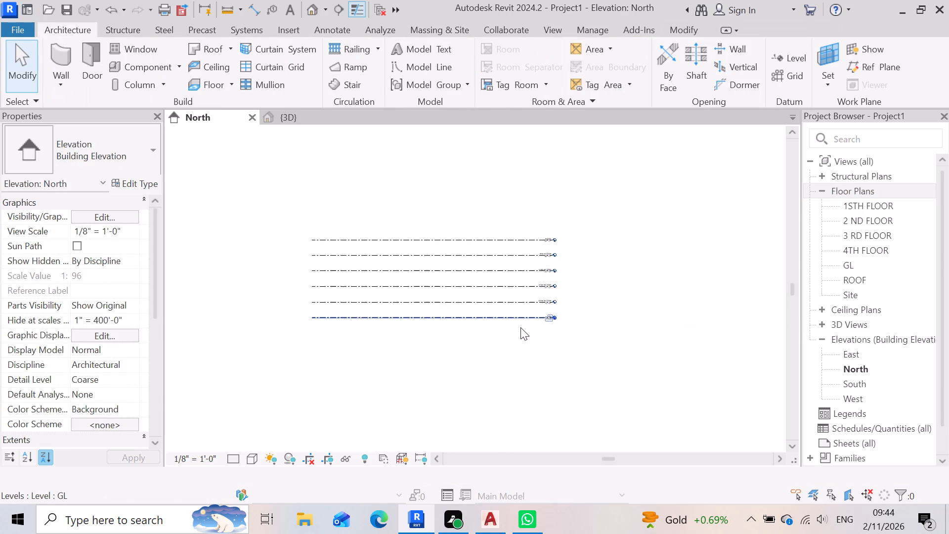
scroll(520, 327, up, 6)
scroll(653, 349, down, 4)
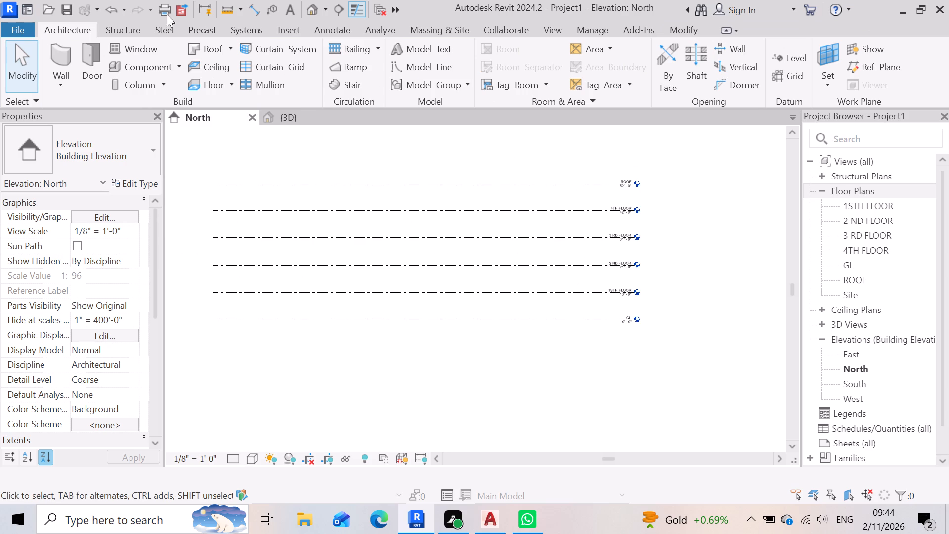
double_click(865, 271)
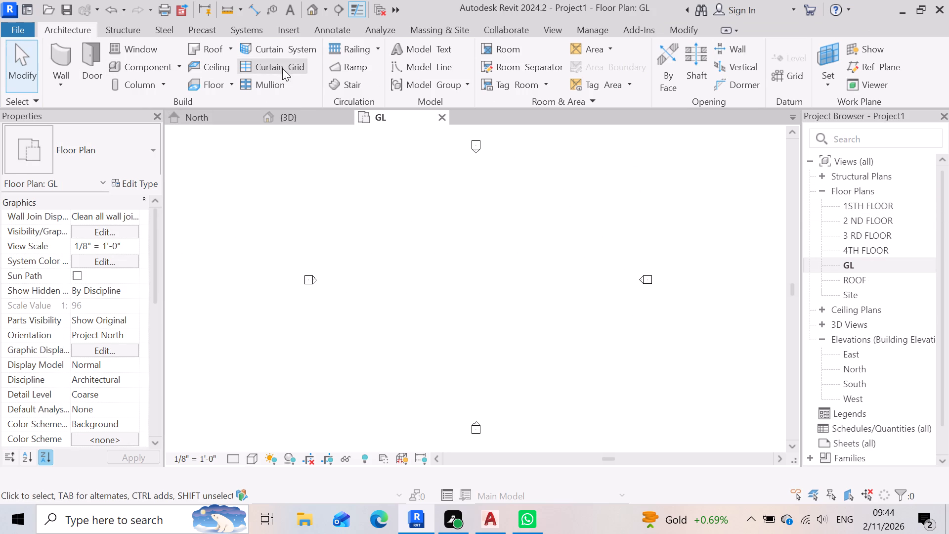
click(293, 29)
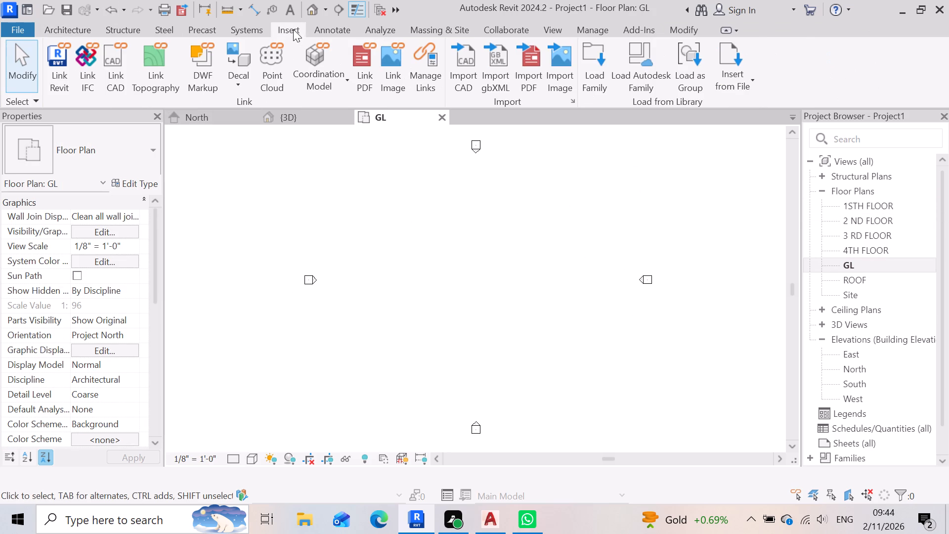
click(112, 72)
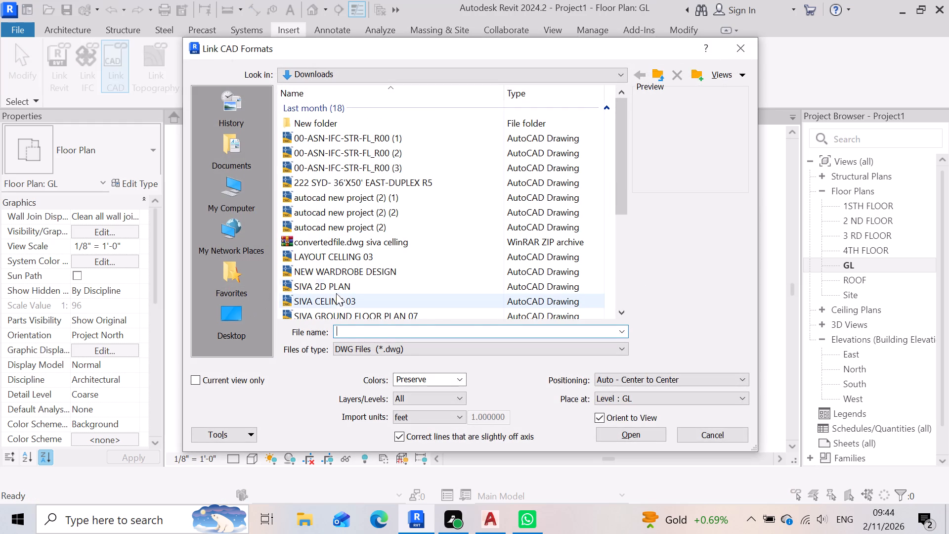
scroll(384, 271, down, 3)
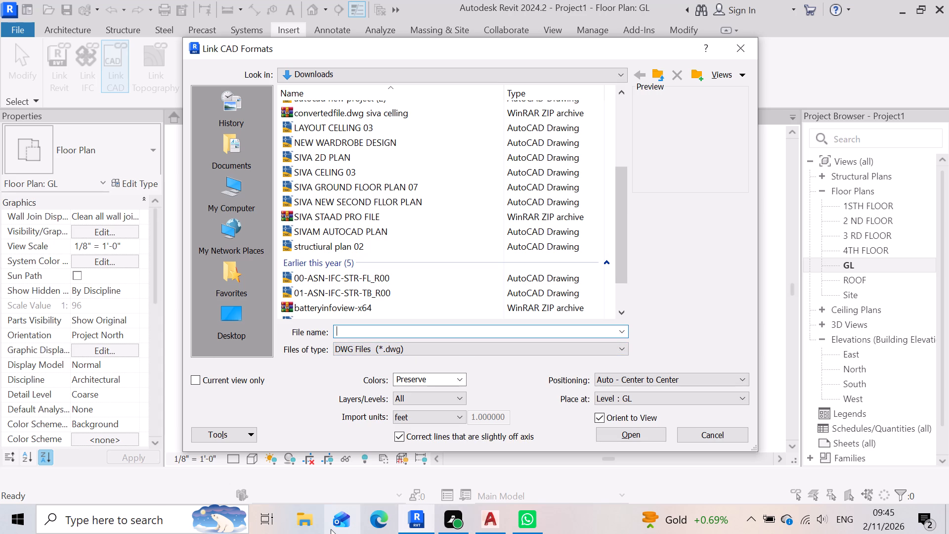
Switch to File Explorer, copy the recent drawing file G +4, and close the window.
click(310, 524)
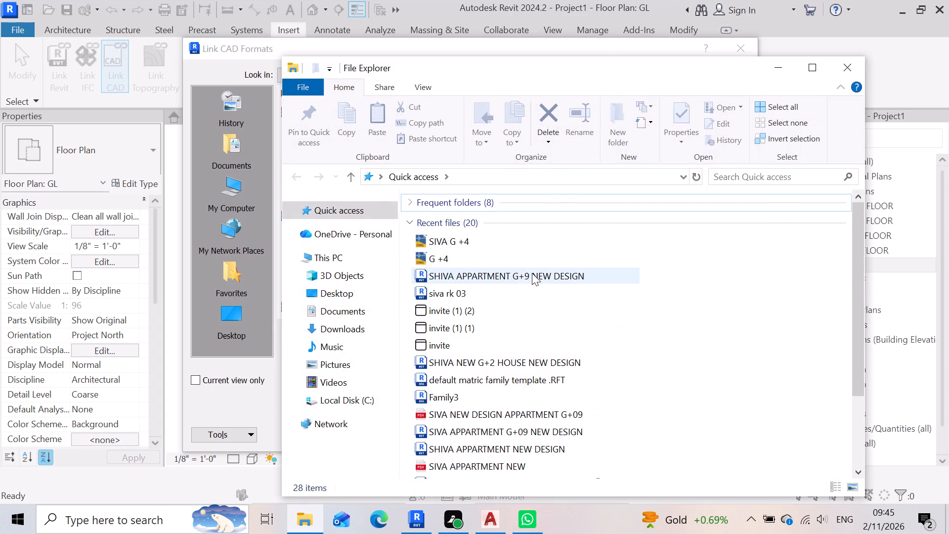
right_click(548, 247)
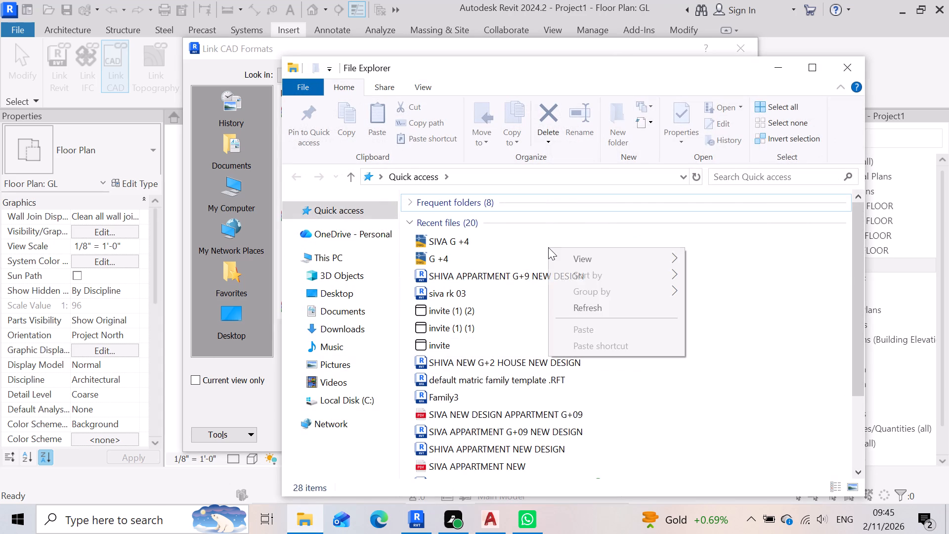
click(550, 248)
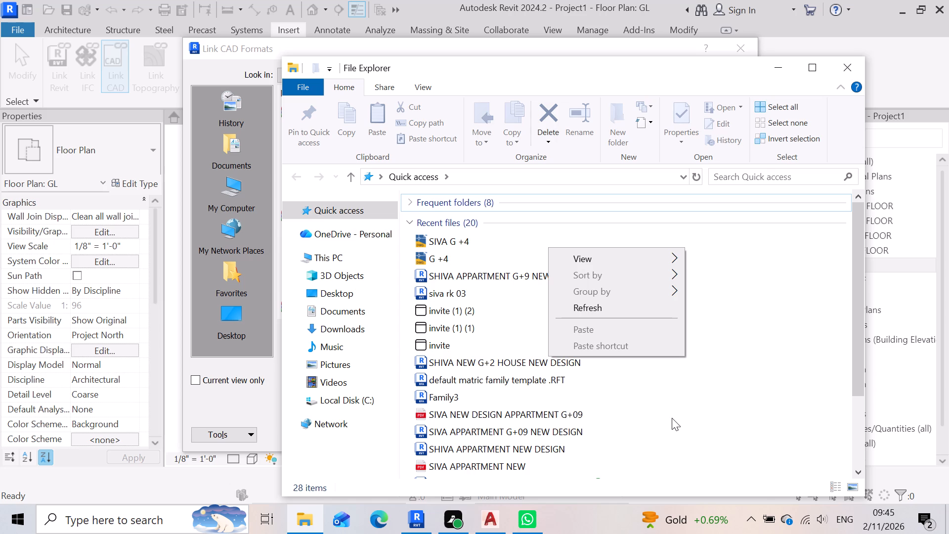
click(672, 418)
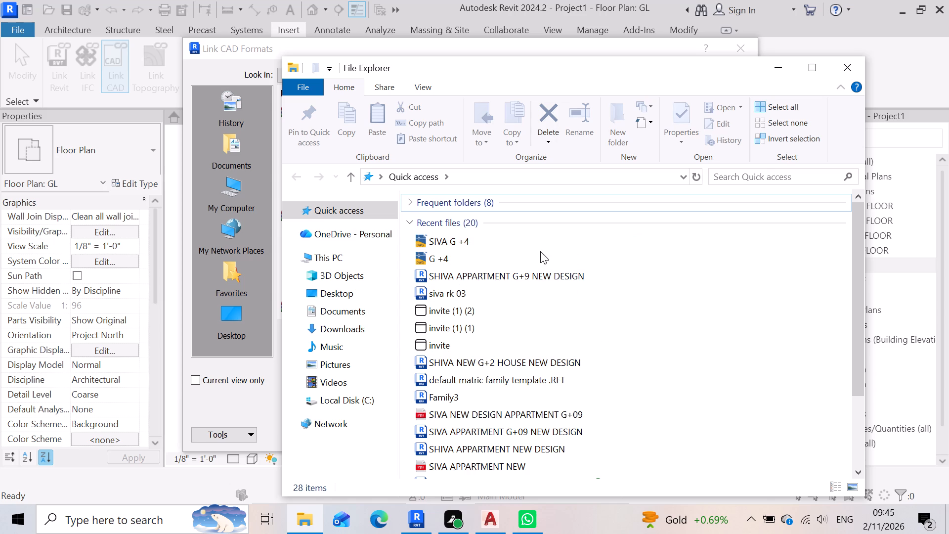
click(474, 264)
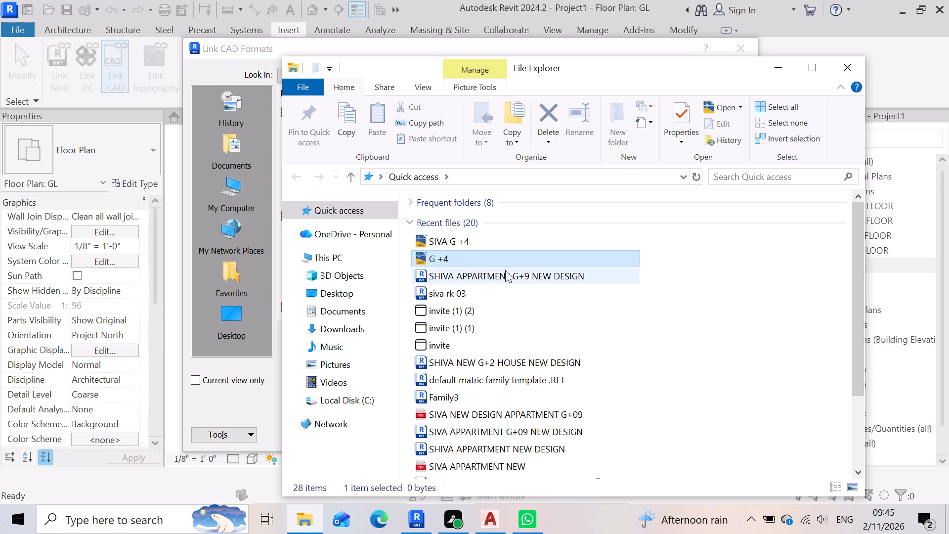
right_click(478, 259)
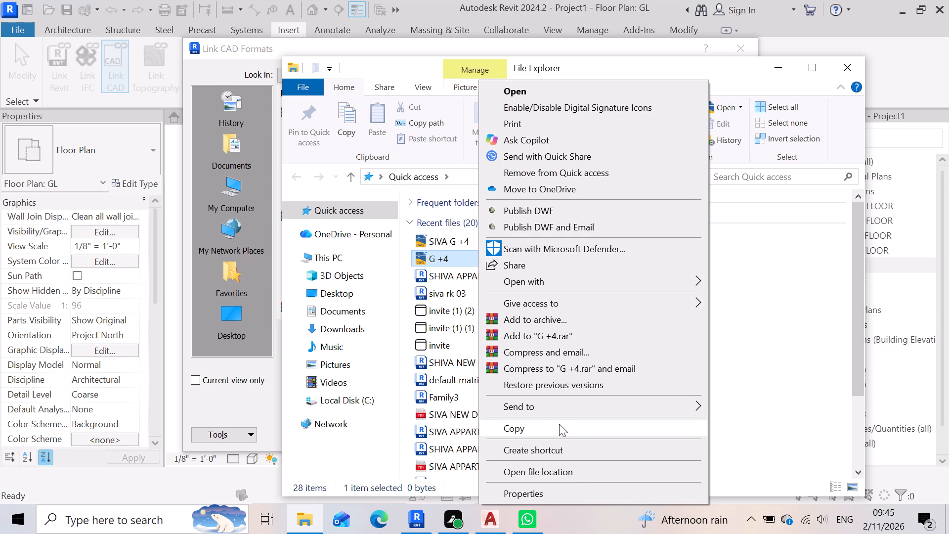
click(554, 424)
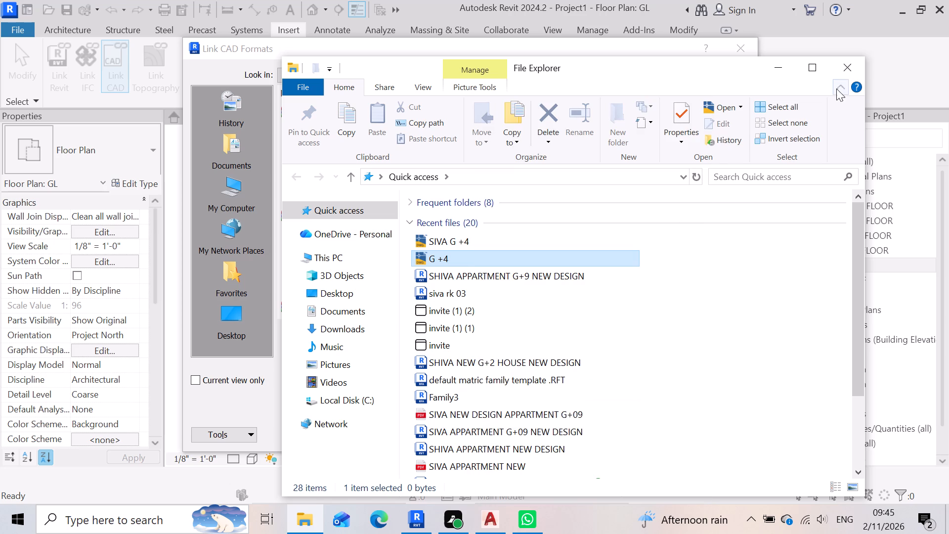
click(845, 66)
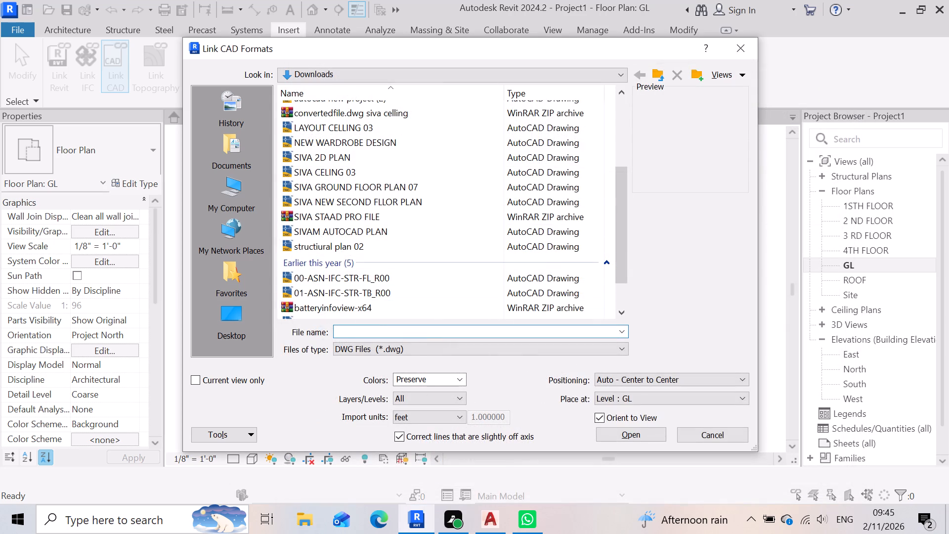
Paste the copied path of G +4.dwg as the file name and try to open it as the CAD link.
click(413, 334)
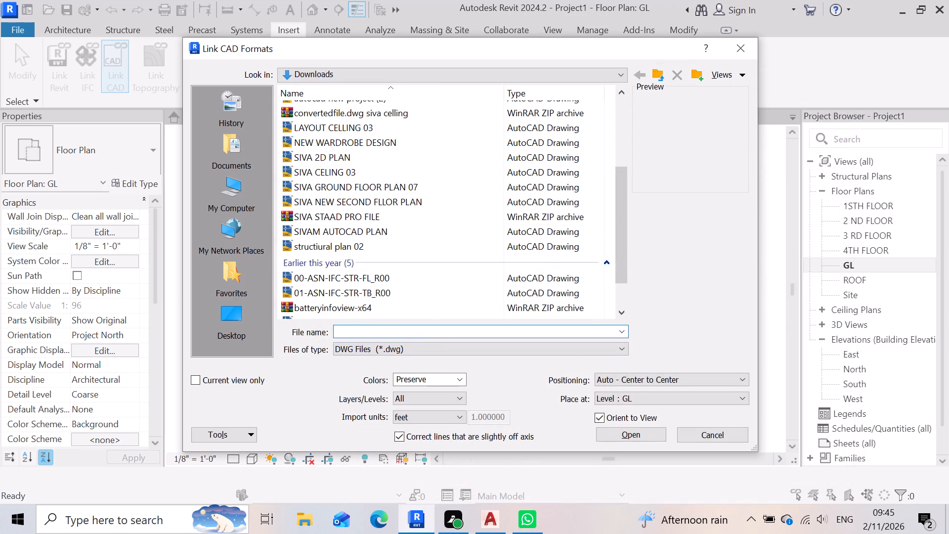
click(411, 329)
key(v)
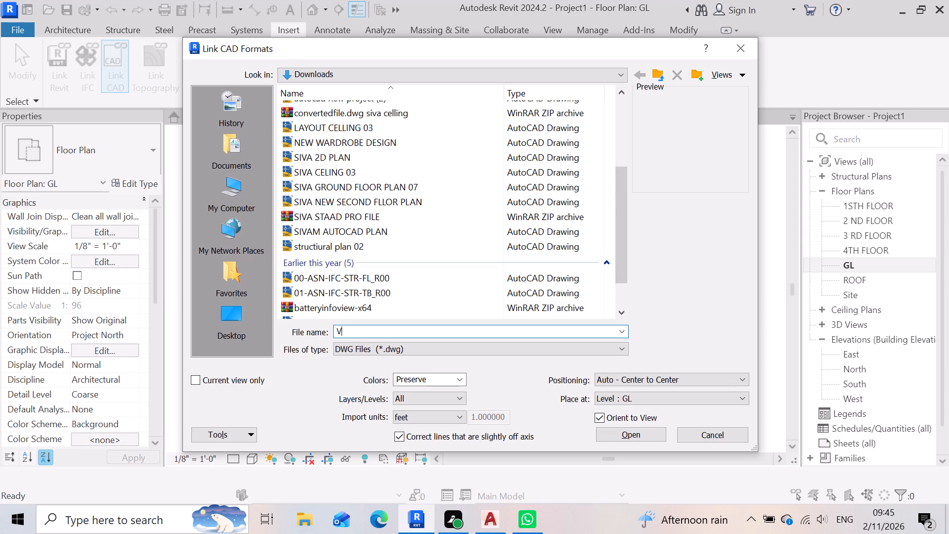
key(BackSpace)
key(ctrl+v)
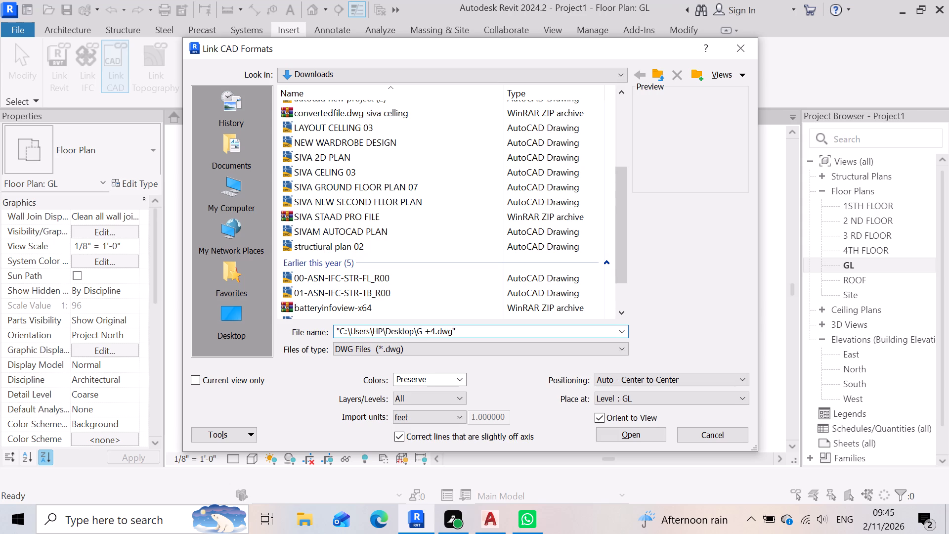
click(634, 446)
click(646, 432)
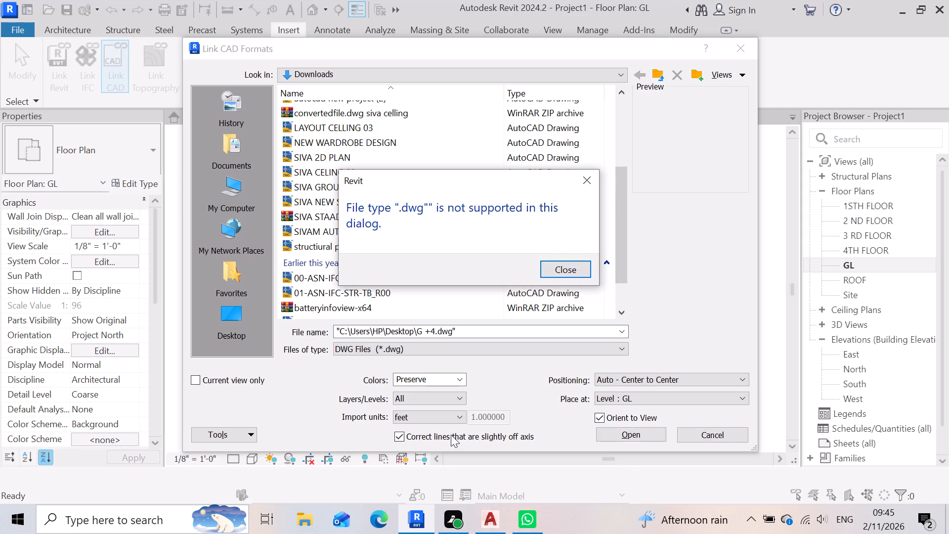
click(453, 416)
click(585, 177)
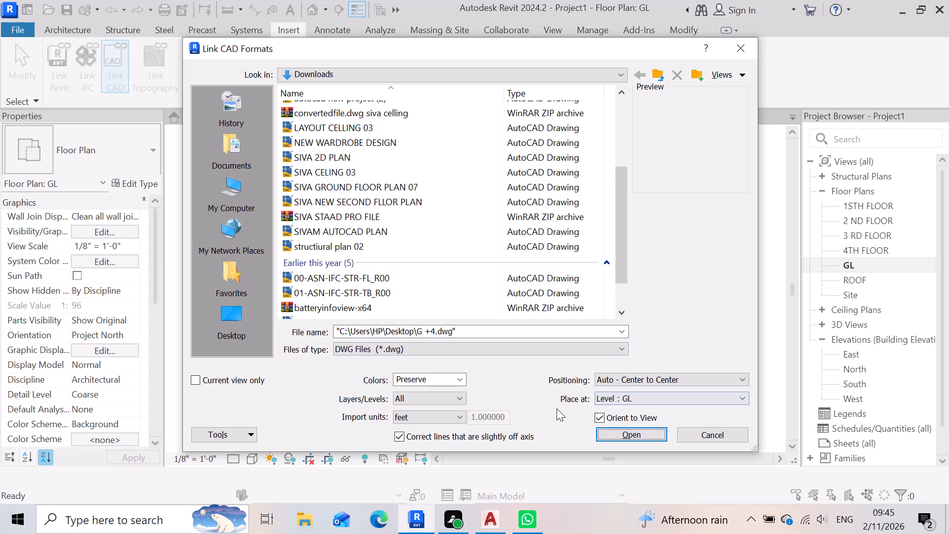
Set the CAD link's import units to inch, keeping it available in all views and placed at level GL.
click(456, 420)
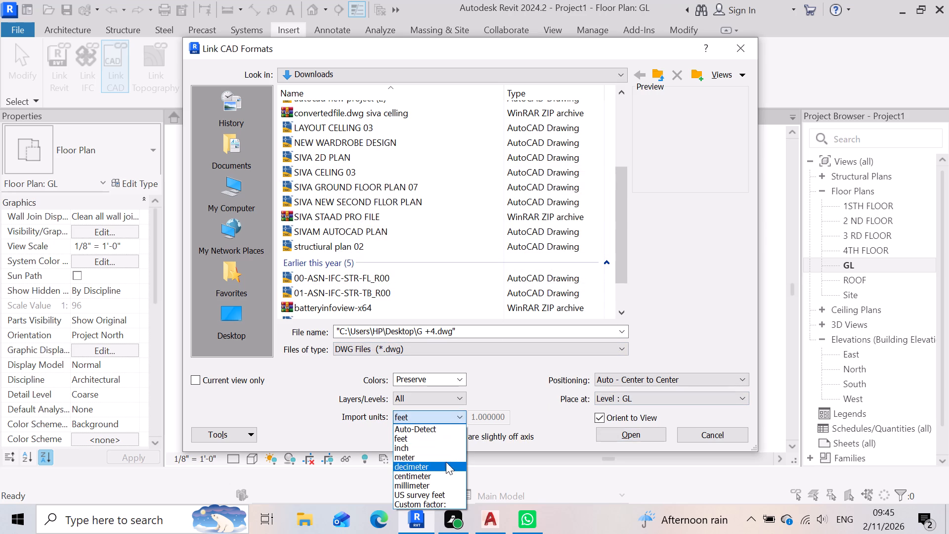
click(445, 447)
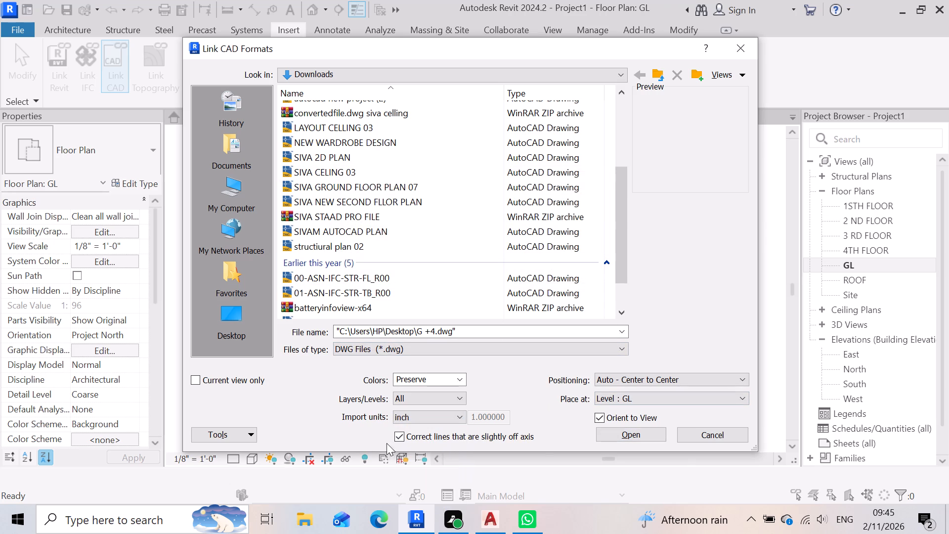
click(192, 381)
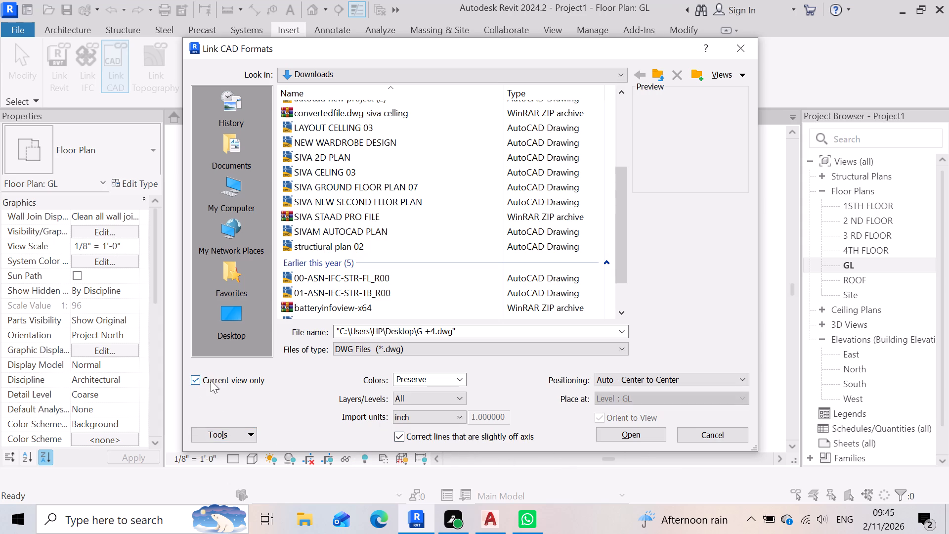
click(192, 382)
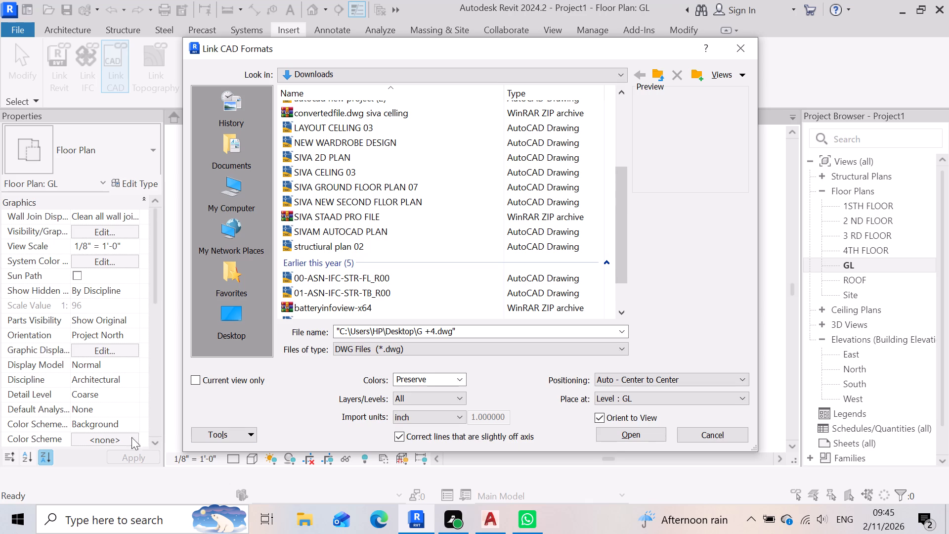
click(245, 431)
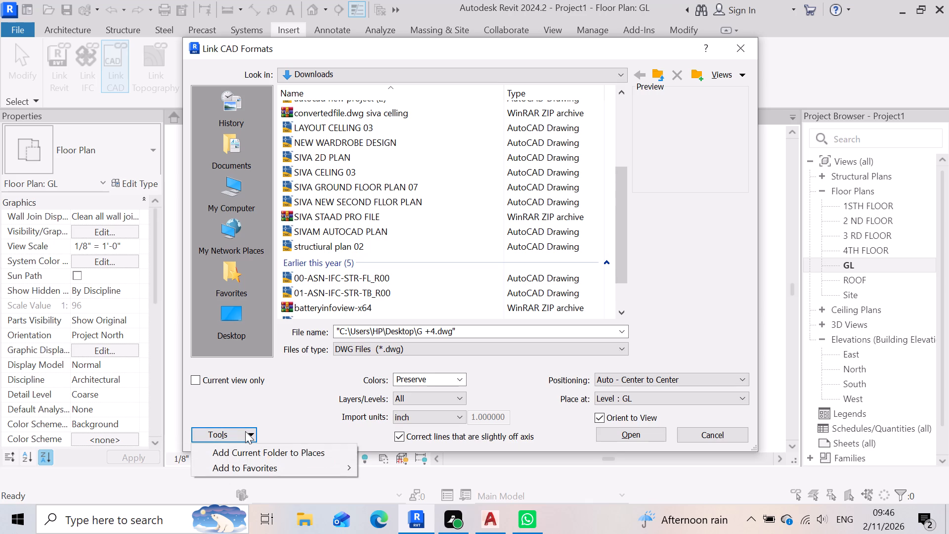
click(321, 421)
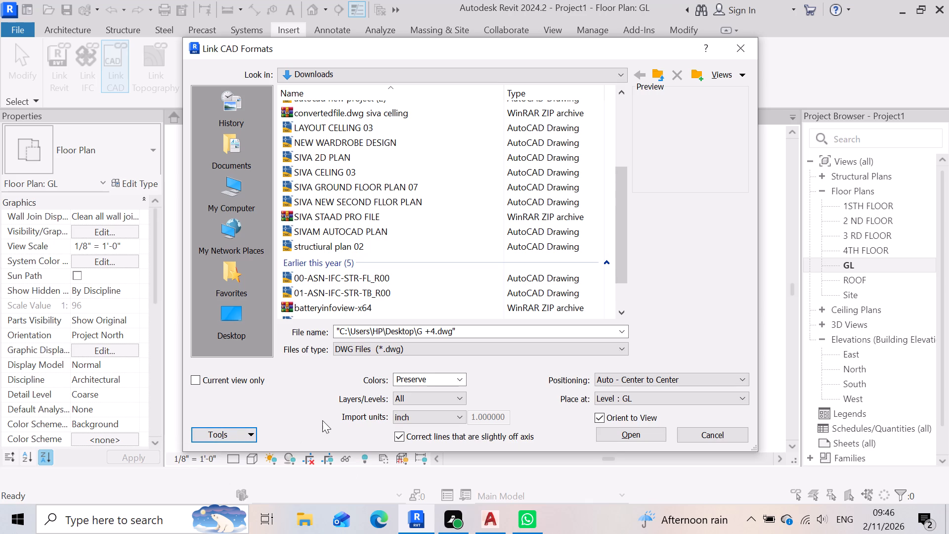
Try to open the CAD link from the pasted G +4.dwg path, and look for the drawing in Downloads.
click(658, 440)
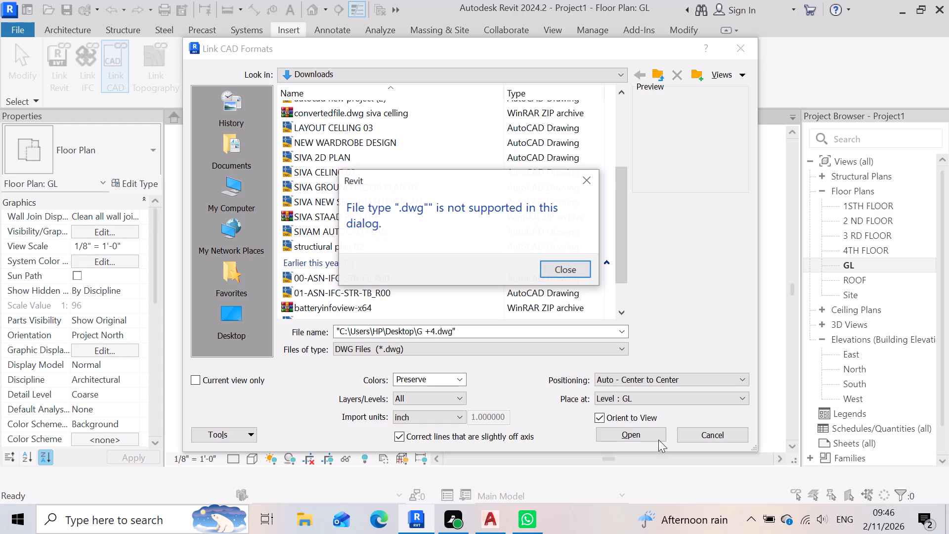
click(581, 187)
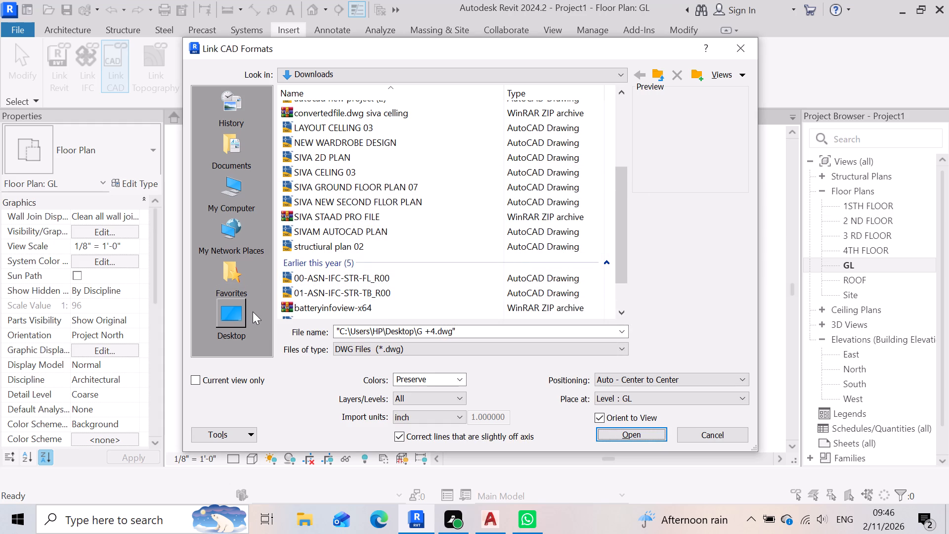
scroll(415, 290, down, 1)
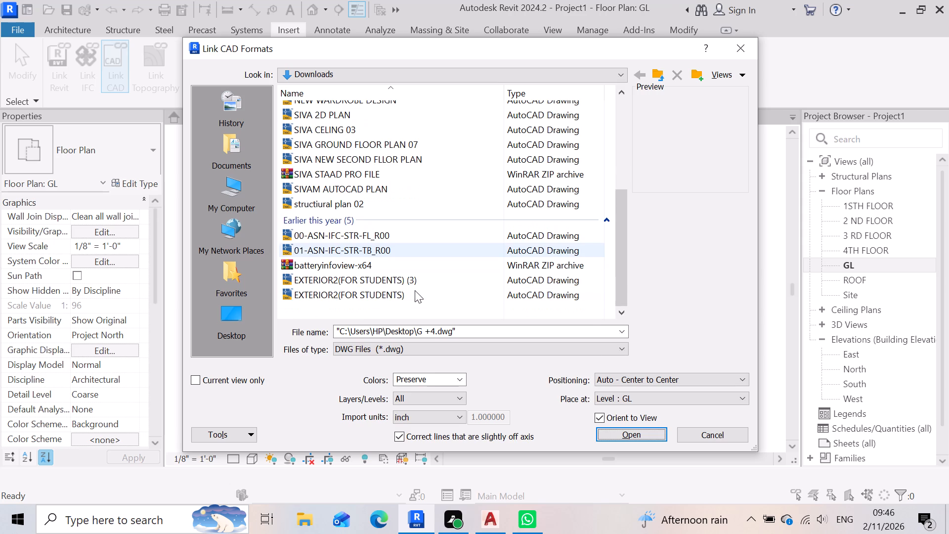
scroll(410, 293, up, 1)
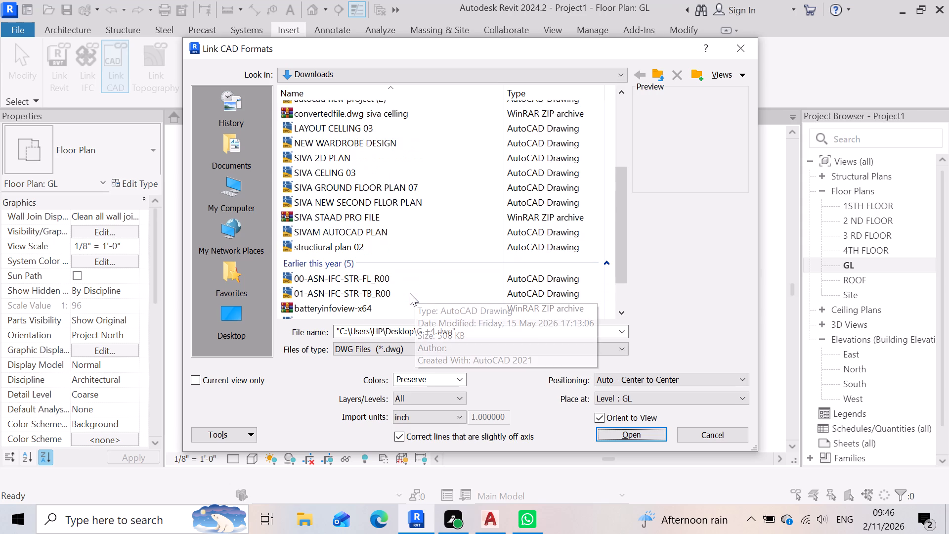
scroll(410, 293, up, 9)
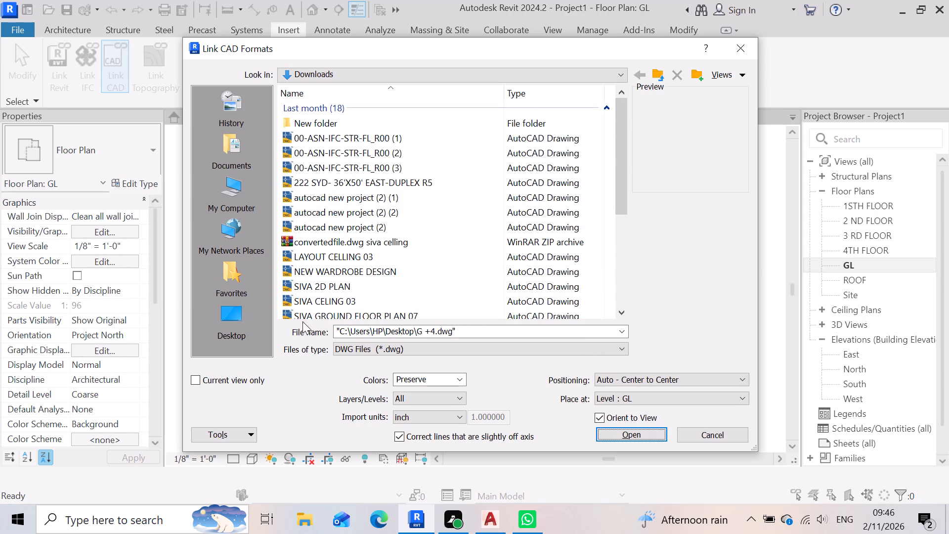
Link the G +4 drawing from the Desktop folder into the GL floor plan.
click(221, 323)
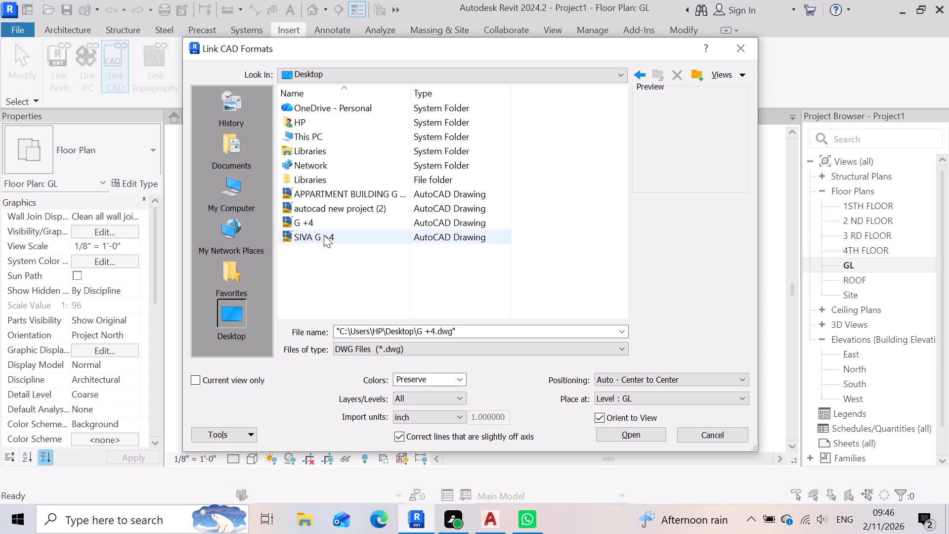
click(329, 227)
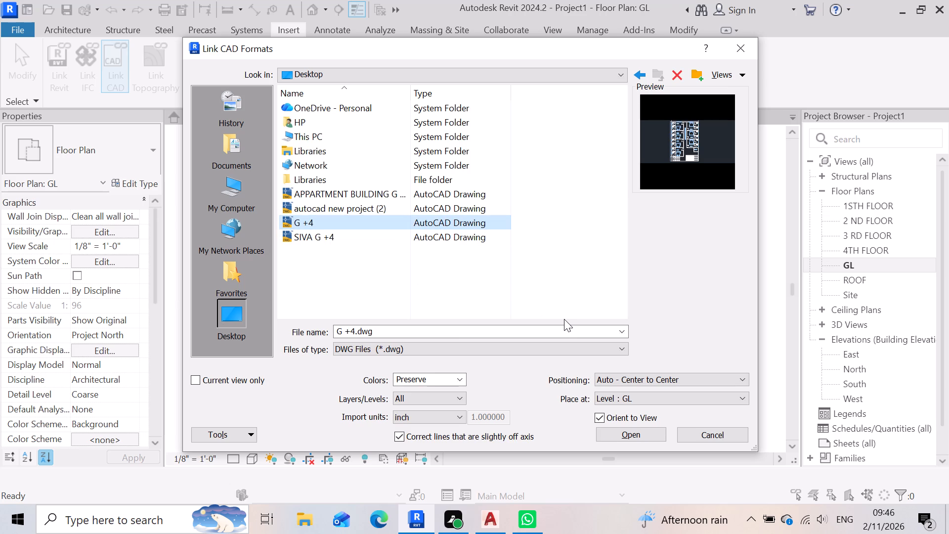
click(599, 334)
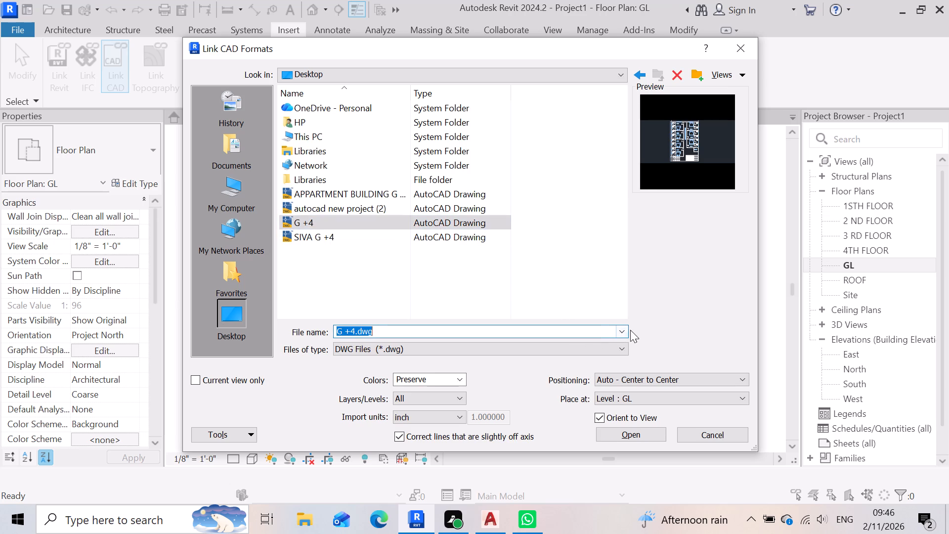
click(616, 328)
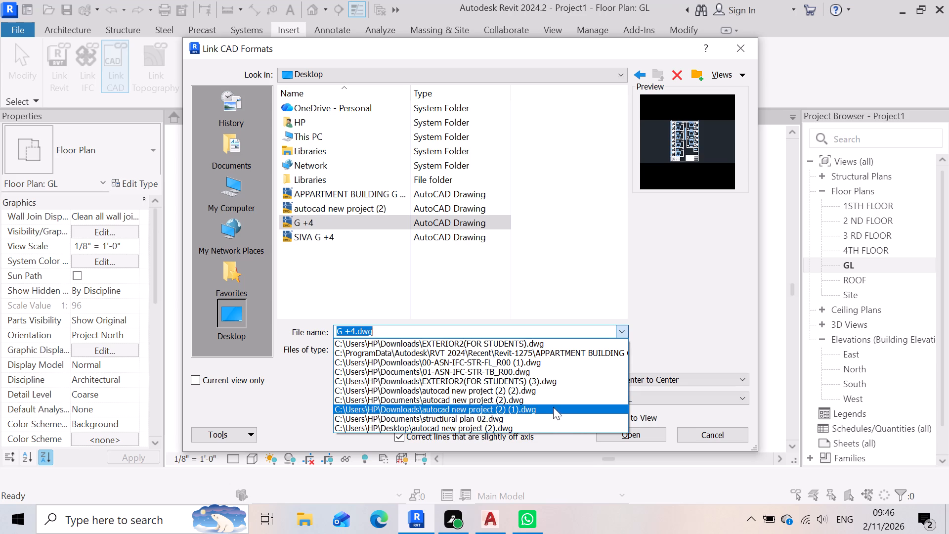
click(567, 231)
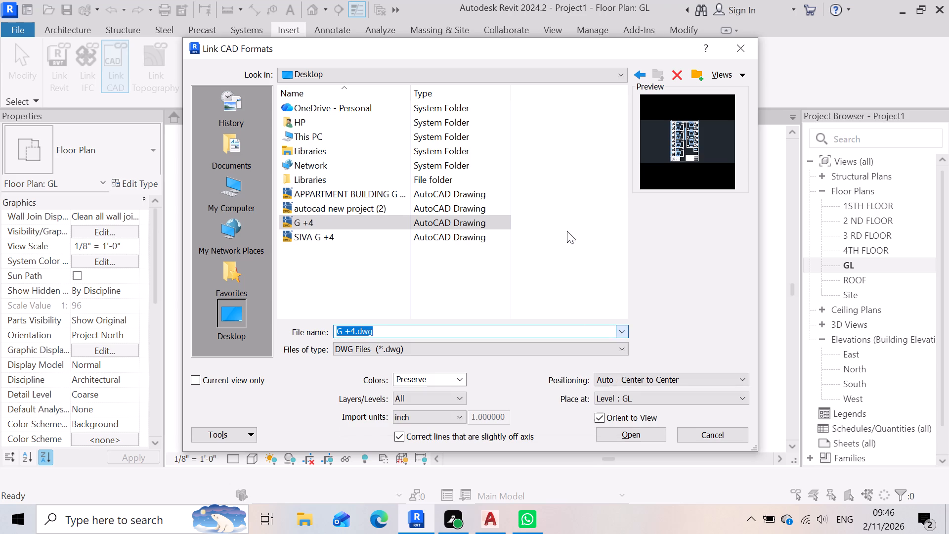
click(628, 439)
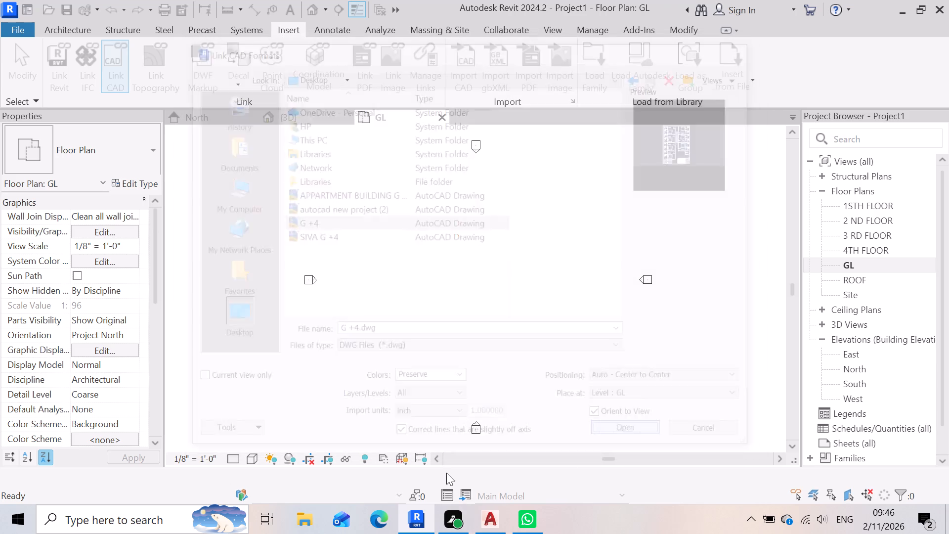
Check the linked drawing's placement among the elevation markers in the GL plan, and look at the North elevation.
scroll(420, 334, up, 4)
scroll(565, 226, up, 3)
scroll(363, 337, down, 6)
scroll(356, 332, up, 2)
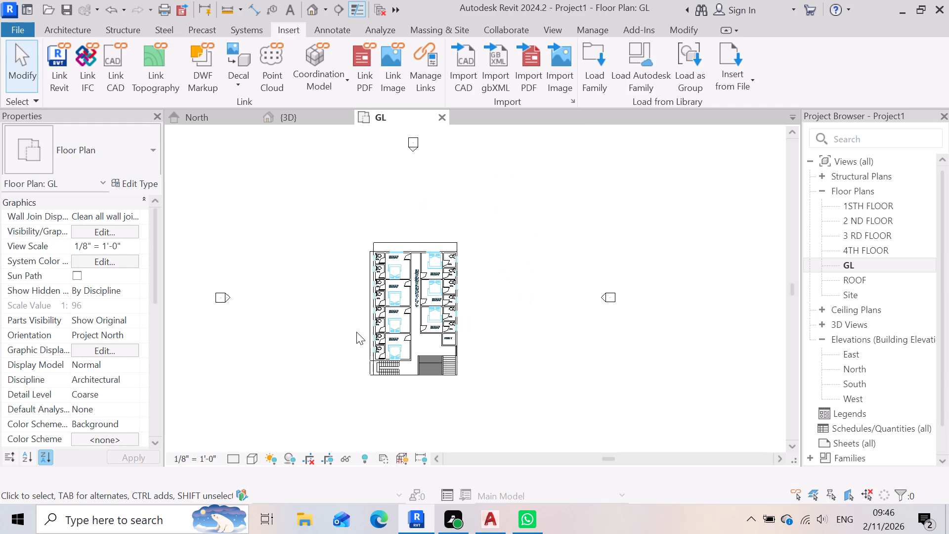
click(200, 120)
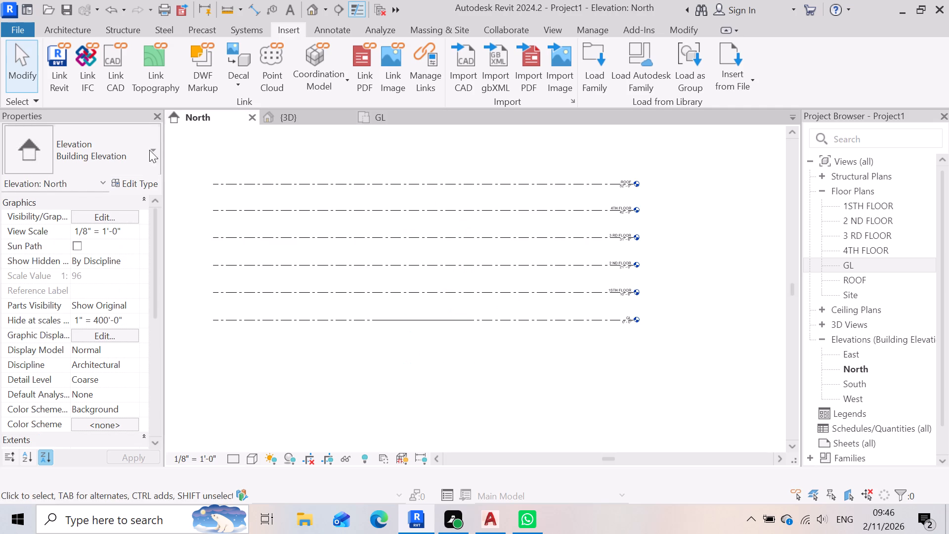
click(402, 122)
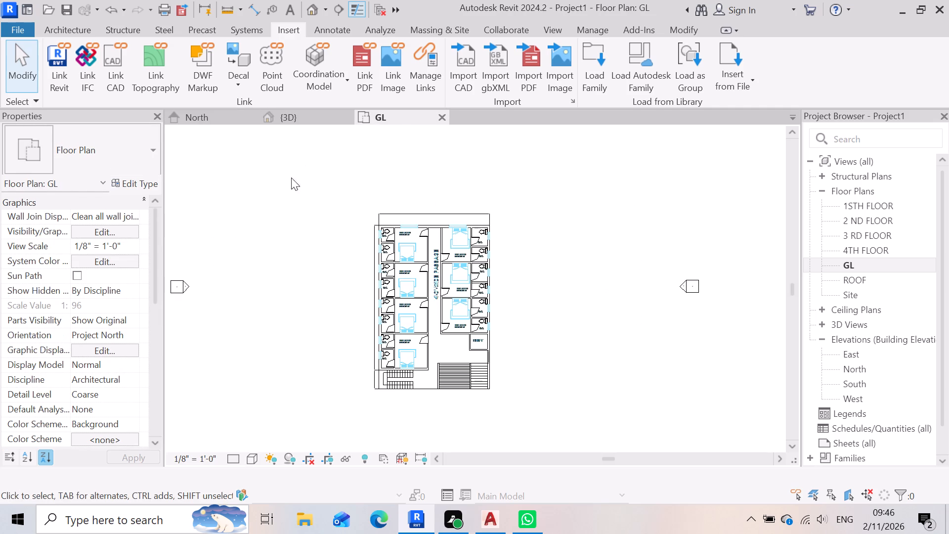
scroll(417, 224, down, 2)
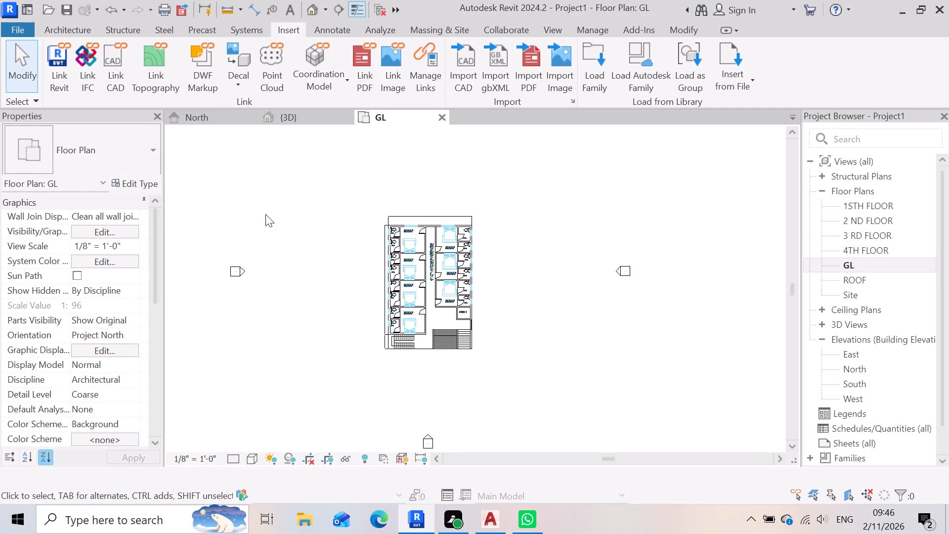
scroll(329, 233, down, 6)
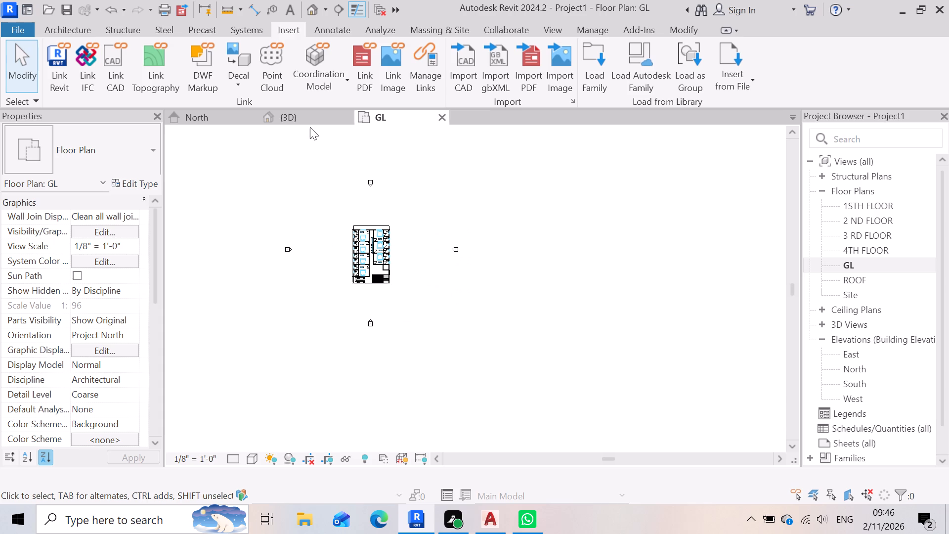
Open the default 3D view and examine the linked drawing's position relative to the levels.
click(62, 27)
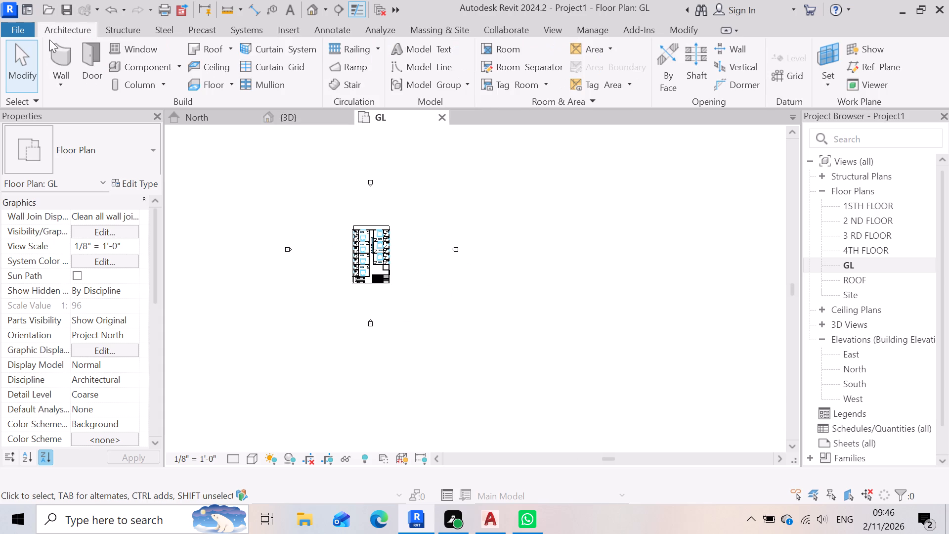
click(311, 8)
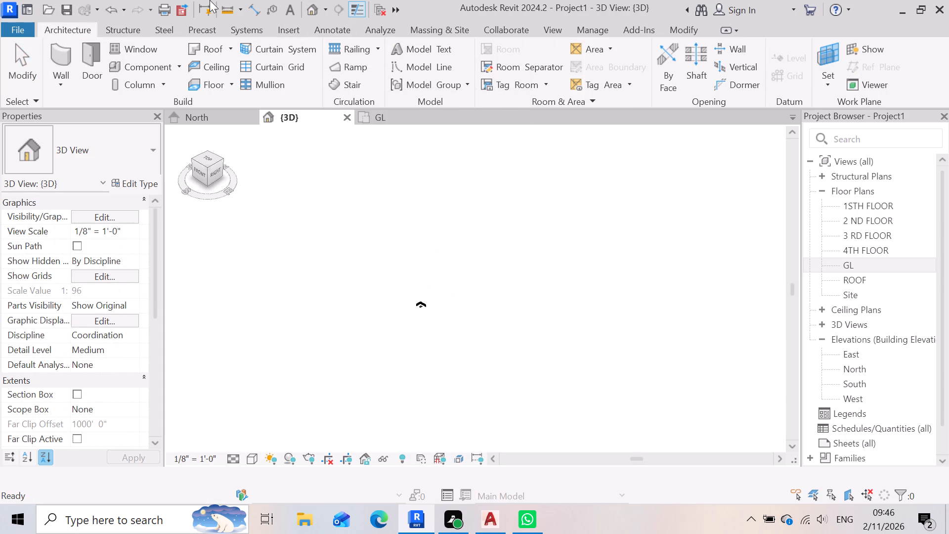
scroll(461, 259, up, 4)
scroll(400, 357, up, 9)
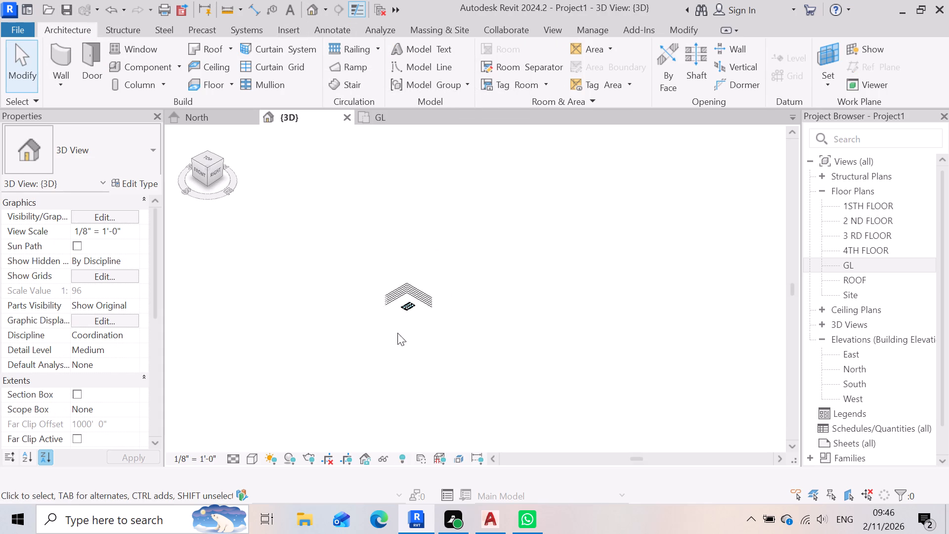
scroll(397, 333, up, 12)
scroll(450, 375, up, 7)
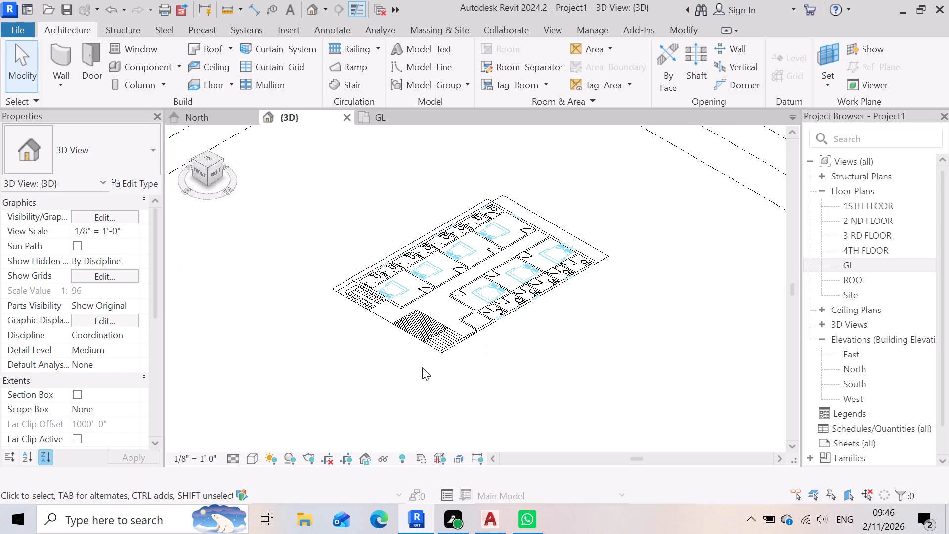
scroll(383, 337, up, 4)
scroll(383, 337, down, 13)
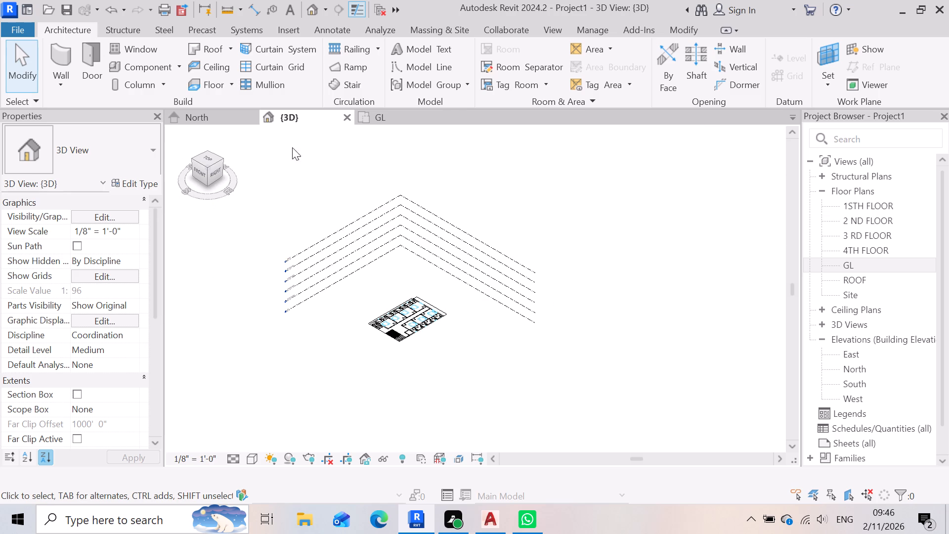
Return to the GL floor plan and examine the linked drawing's bedrooms, toilets, outer wall corners and staircase.
click(403, 117)
scroll(353, 267, up, 6)
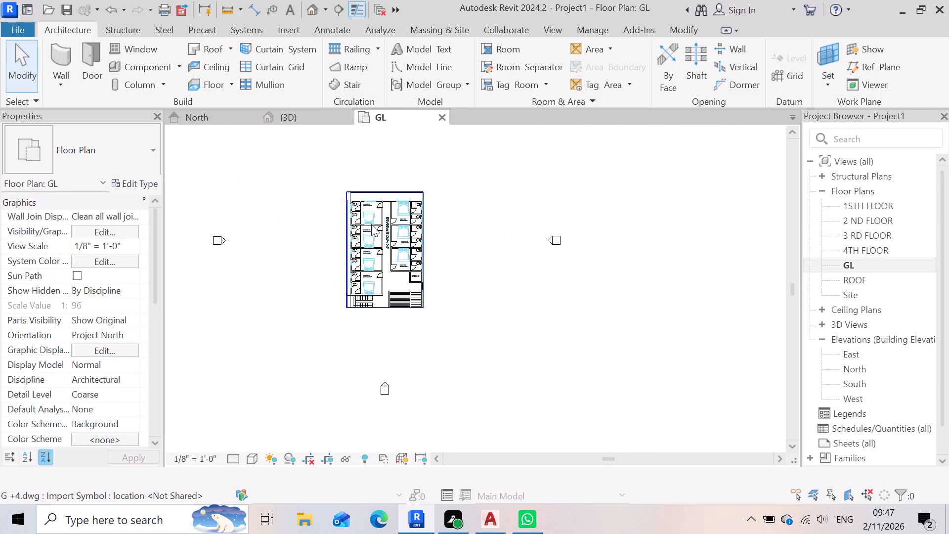
scroll(371, 224, up, 13)
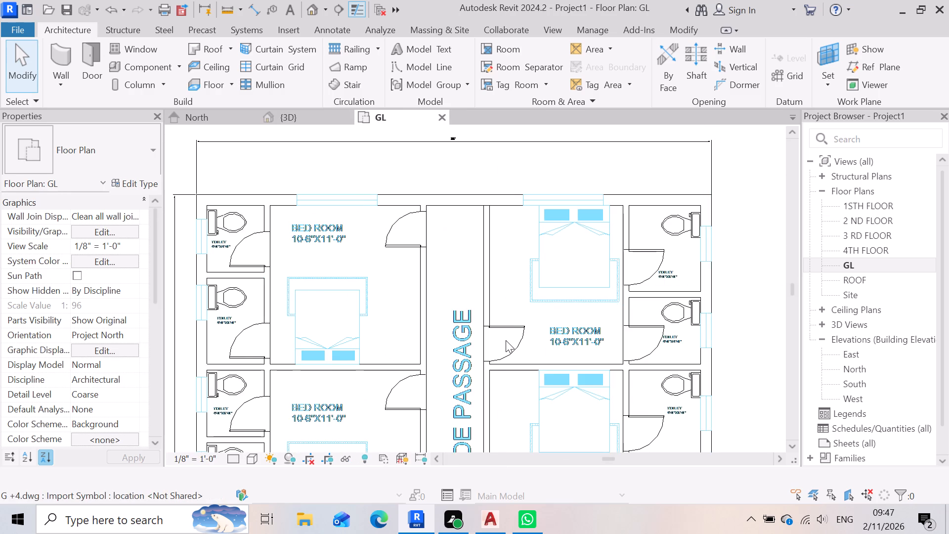
scroll(506, 340, down, 7)
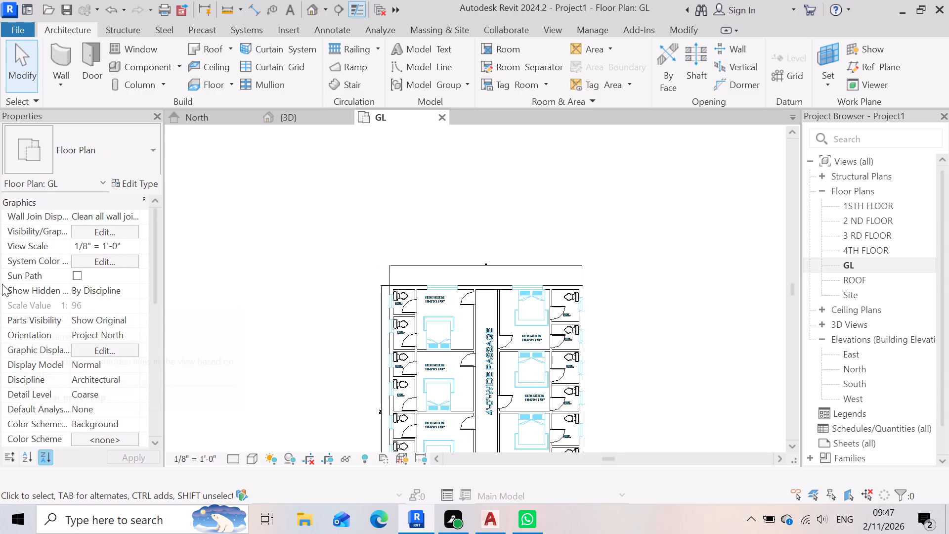
scroll(475, 278, down, 5)
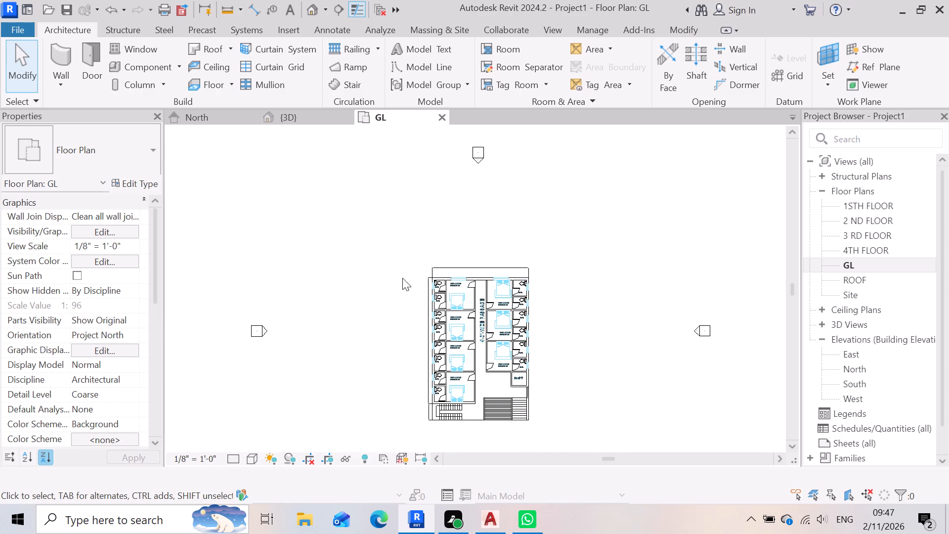
scroll(452, 408, up, 8)
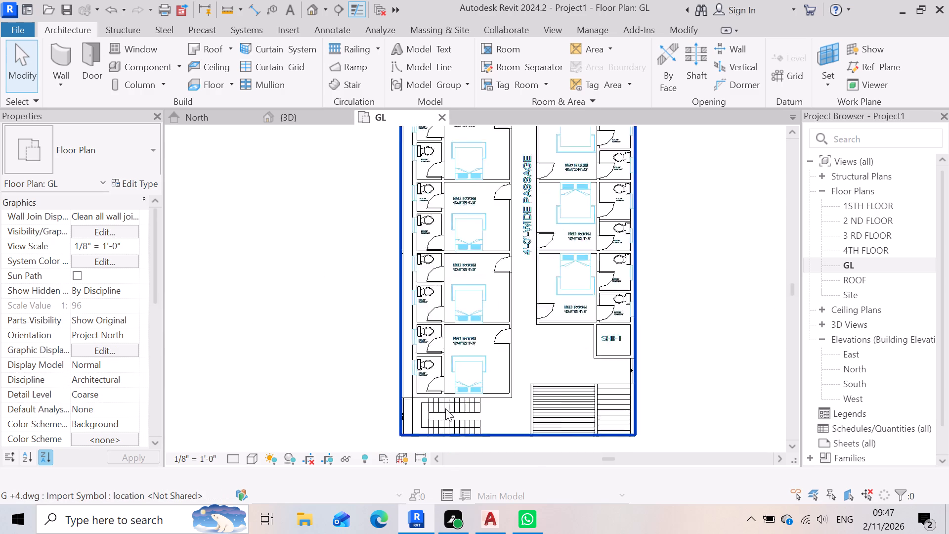
scroll(445, 408, up, 1)
scroll(553, 421, down, 3)
scroll(438, 416, up, 5)
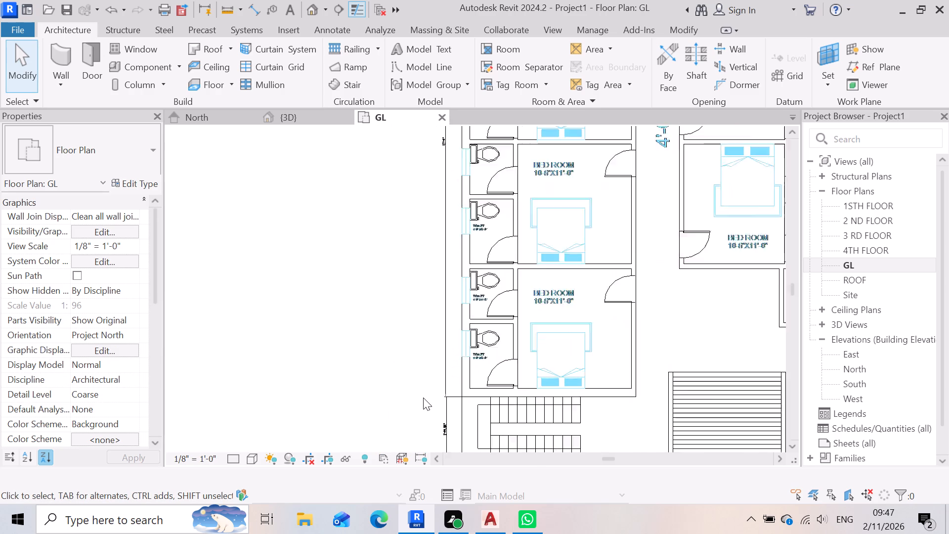
scroll(423, 398, up, 1)
scroll(572, 427, down, 10)
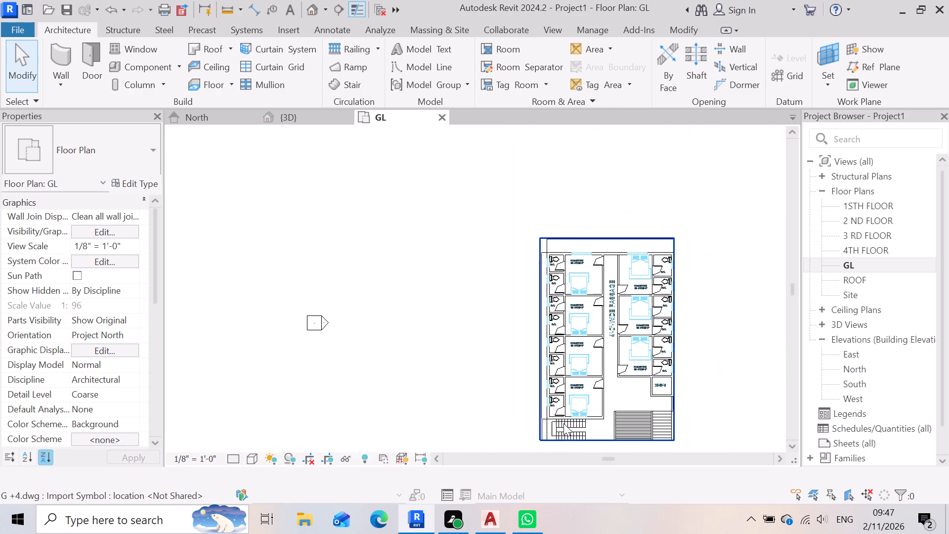
scroll(621, 251, up, 5)
scroll(465, 241, up, 10)
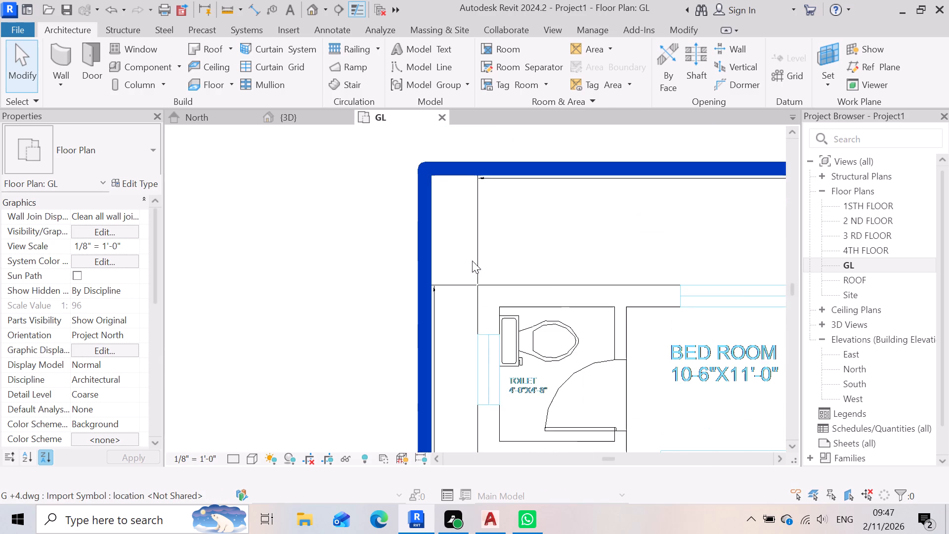
scroll(453, 315, up, 7)
scroll(469, 323, down, 14)
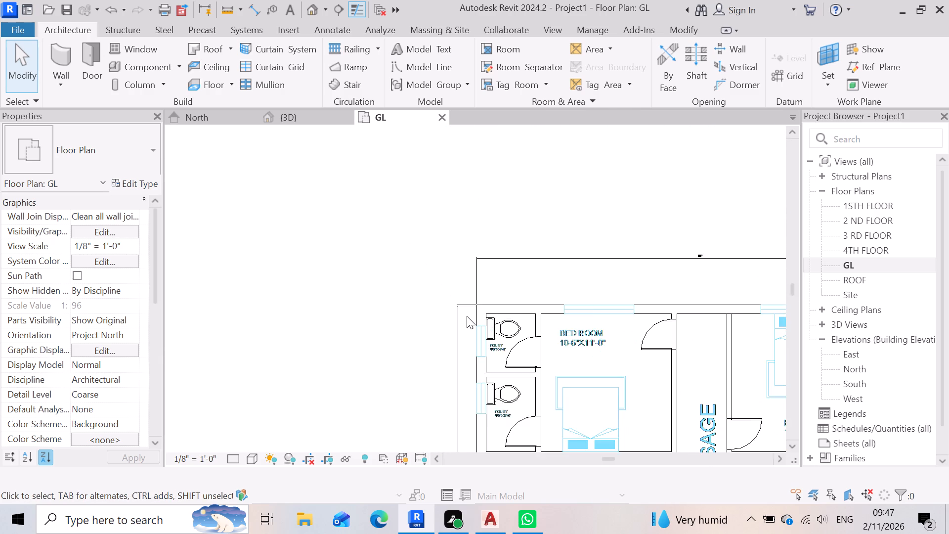
scroll(467, 316, down, 13)
scroll(505, 417, up, 2)
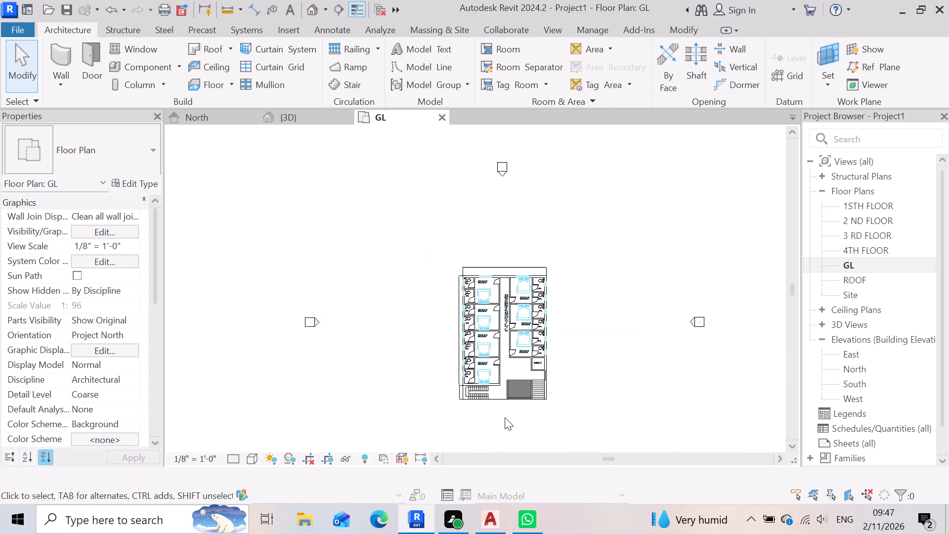
scroll(505, 417, up, 16)
scroll(468, 423, down, 3)
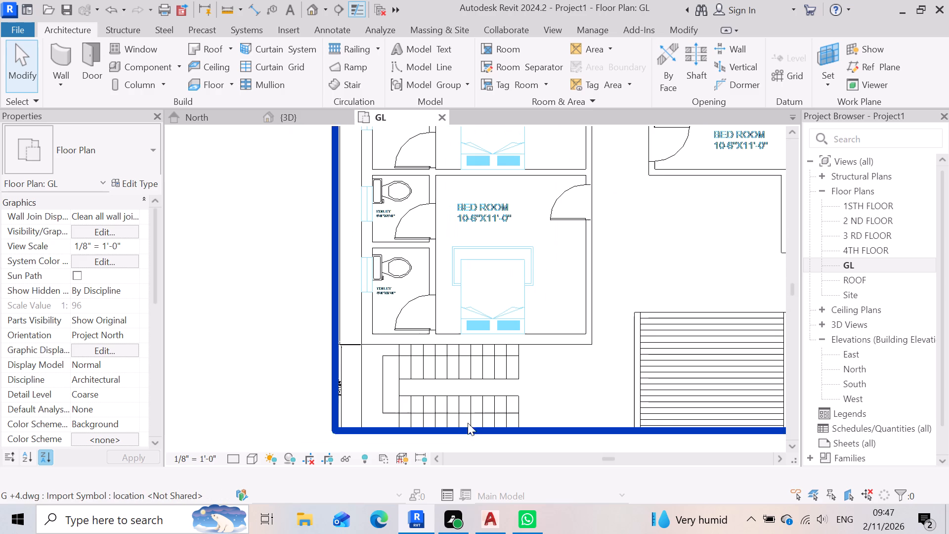
For new walls, set the structure layer thickness of the Basic Wall type Generic - 8" to 9".
click(61, 54)
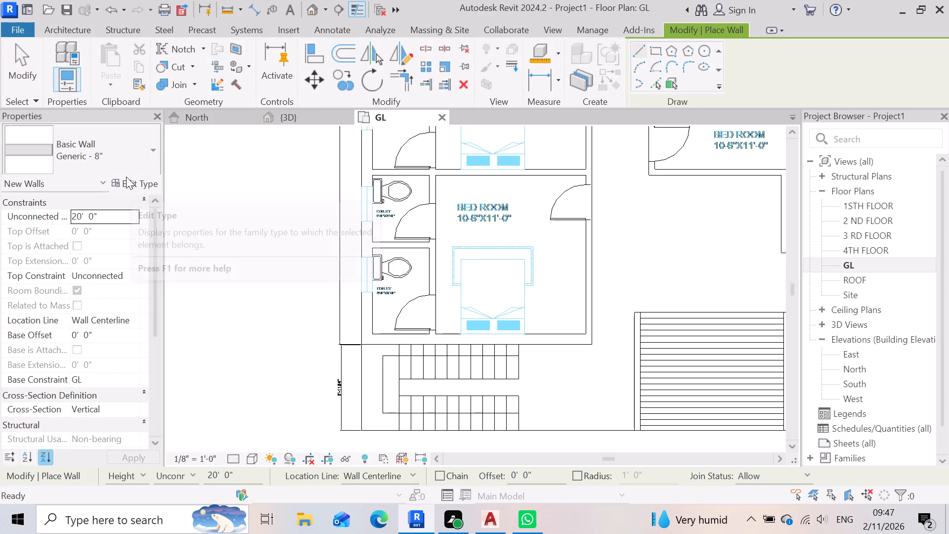
click(141, 179)
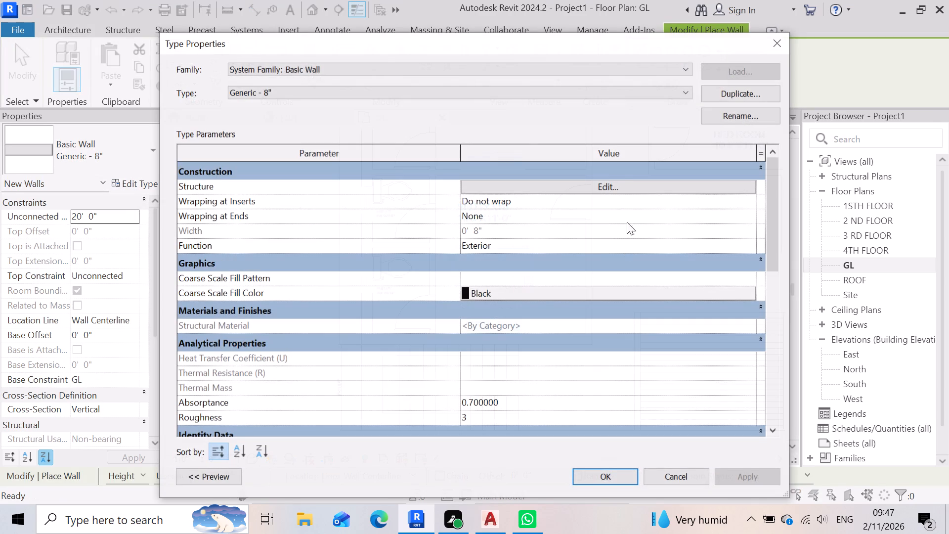
click(621, 187)
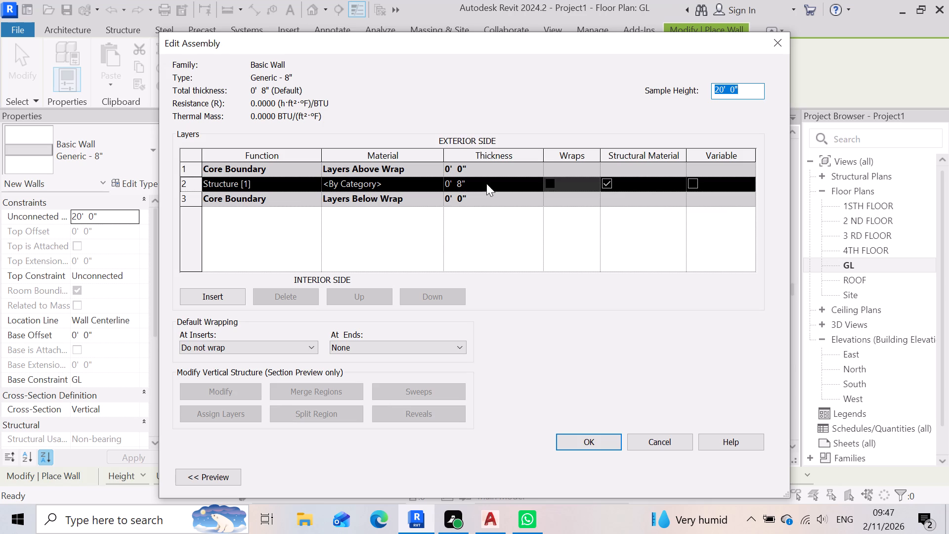
click(489, 182)
key(BackSpace)
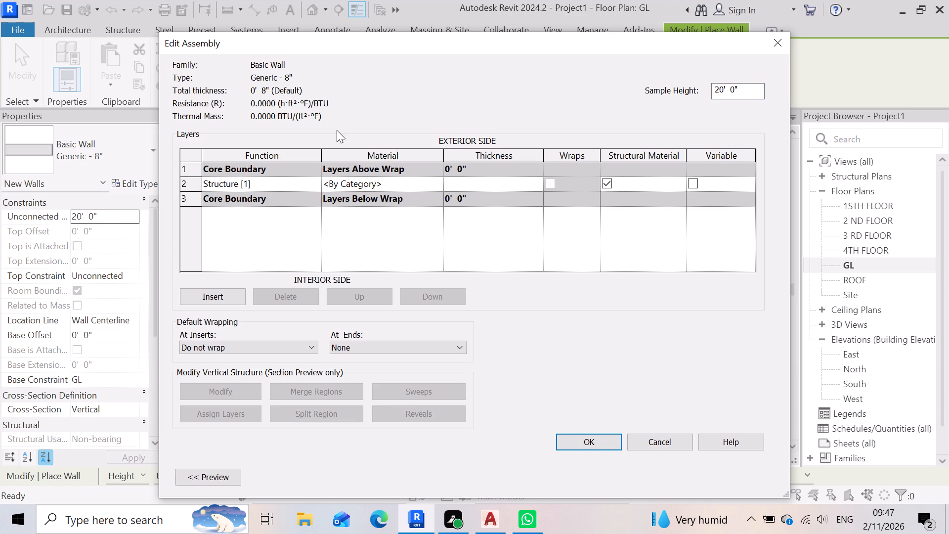
key(9)
key(shift+quotedbl)
key(Return)
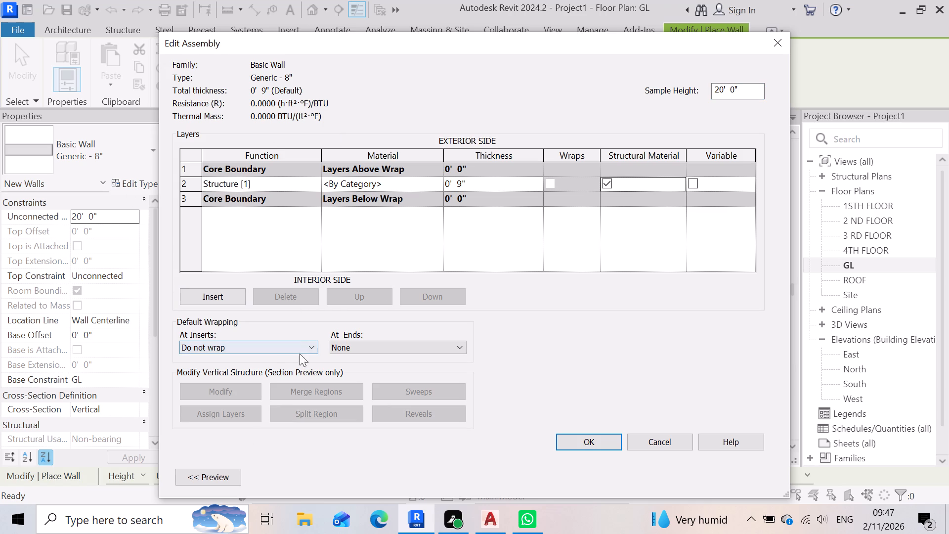
click(596, 440)
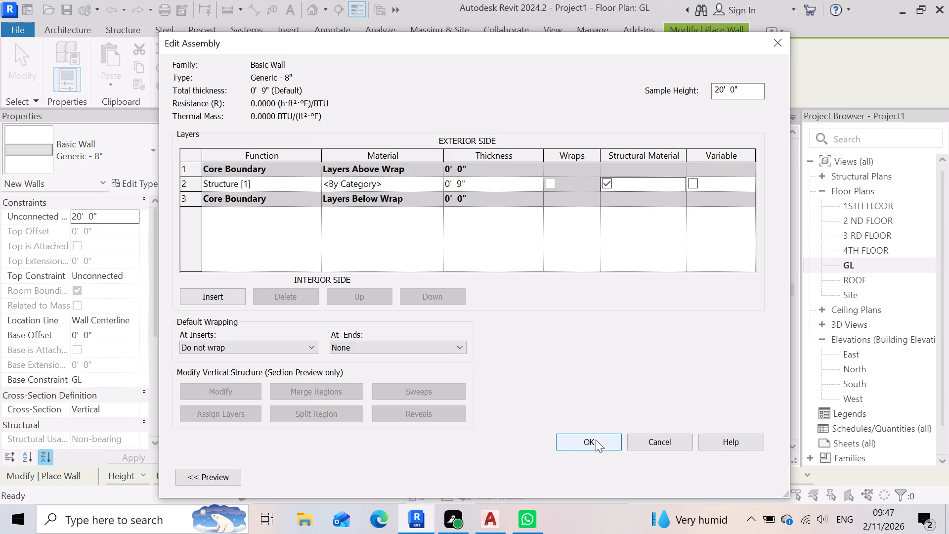
click(759, 476)
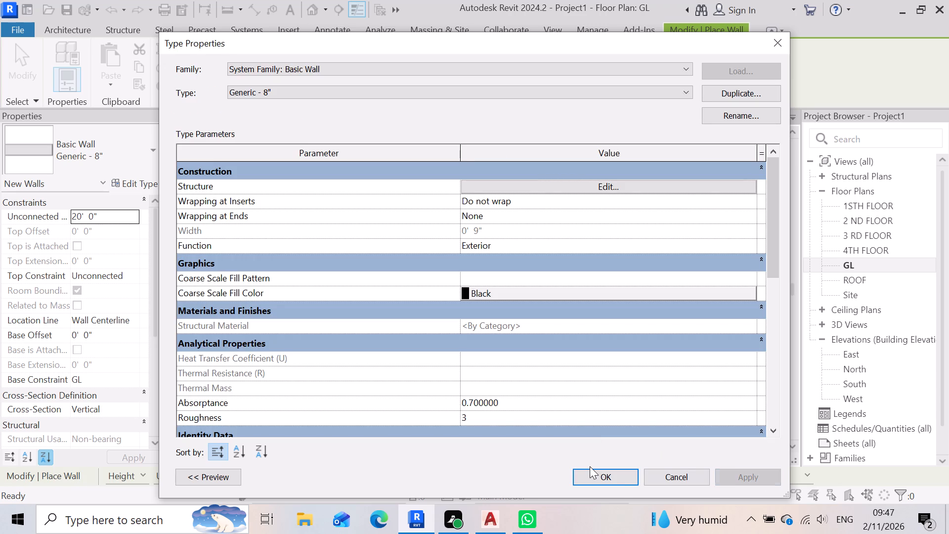
click(618, 483)
With location line Finish Face: Exterior, draw the north wall from the building's northwest corner to the first bedroom window, about 7'-0" long.
scroll(581, 368, down, 8)
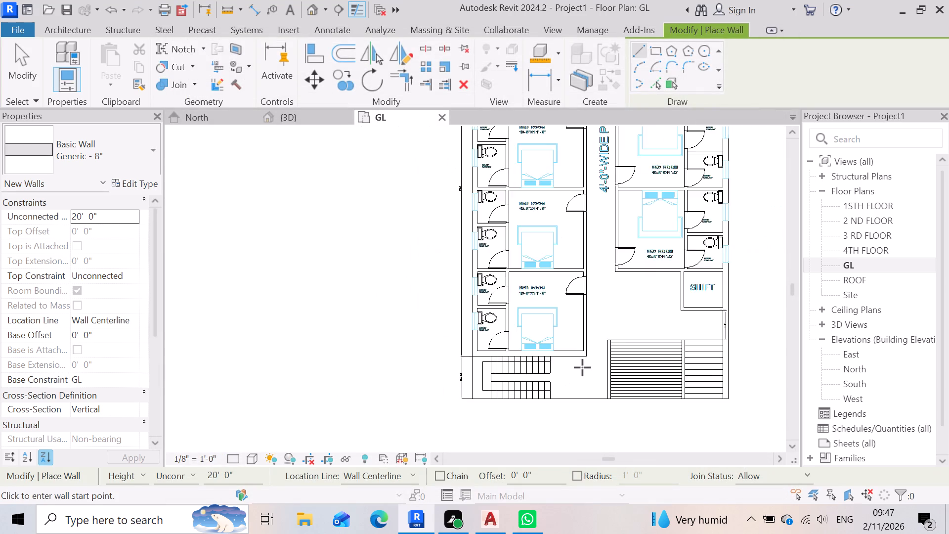
scroll(582, 367, down, 1)
scroll(525, 160, up, 15)
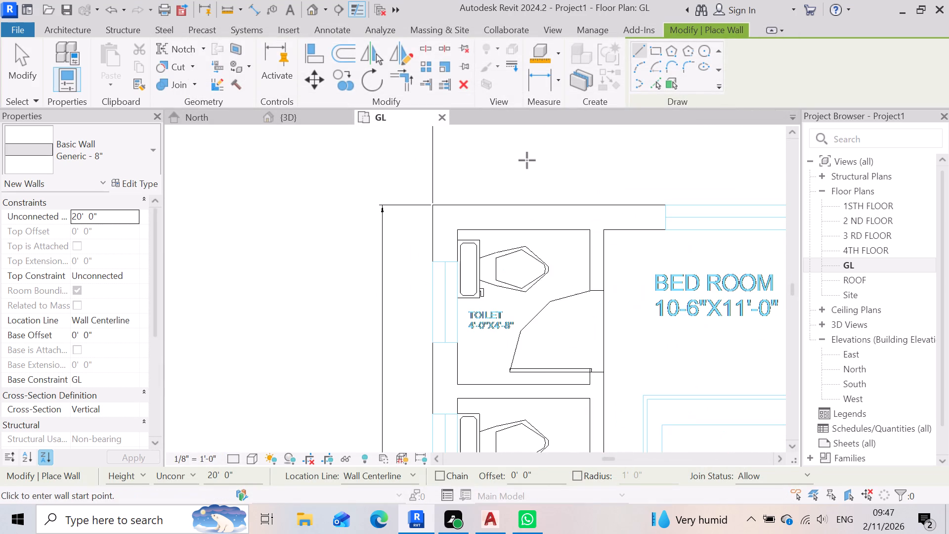
scroll(426, 193, up, 3)
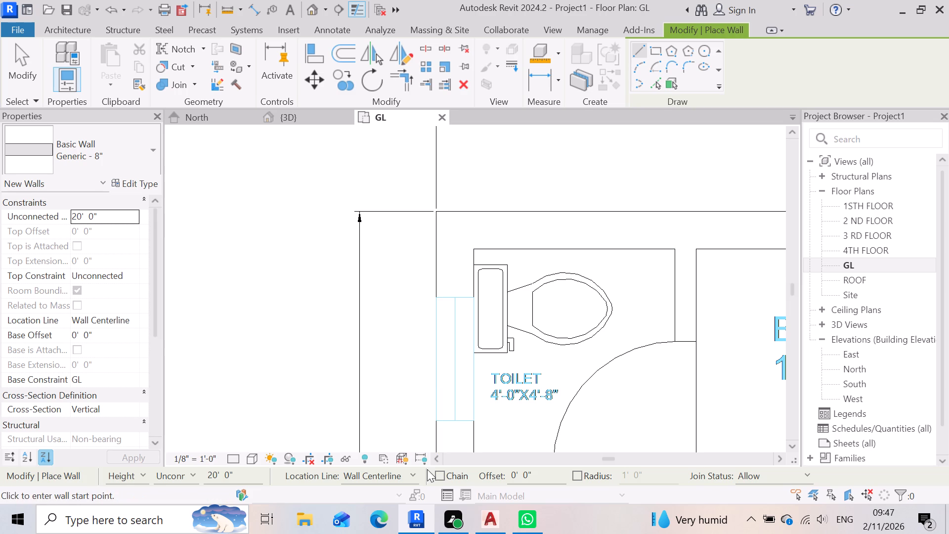
click(416, 474)
click(407, 426)
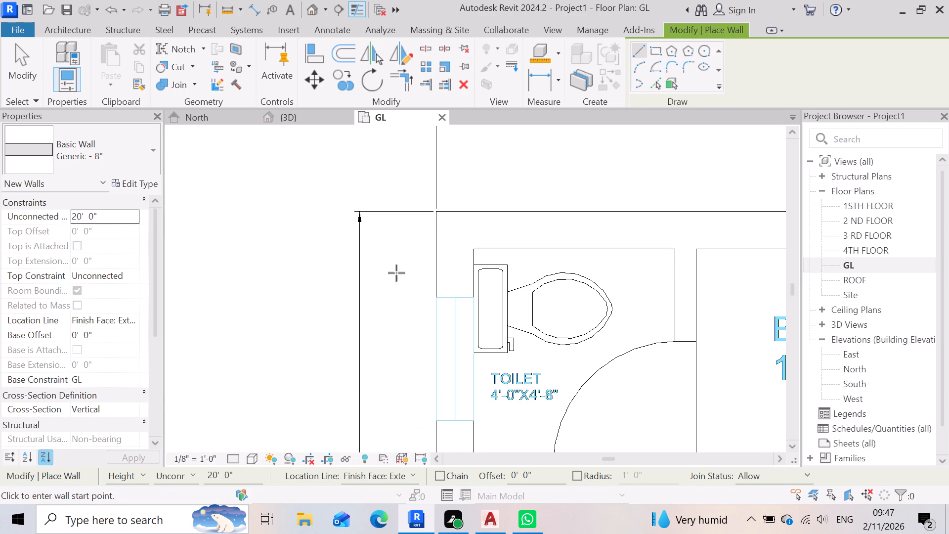
click(438, 213)
scroll(427, 223, down, 14)
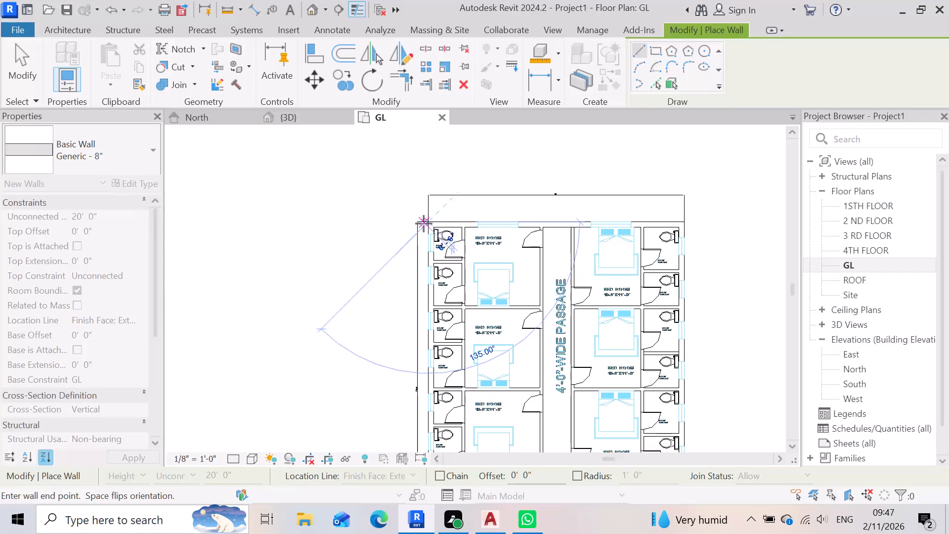
scroll(491, 212, up, 2)
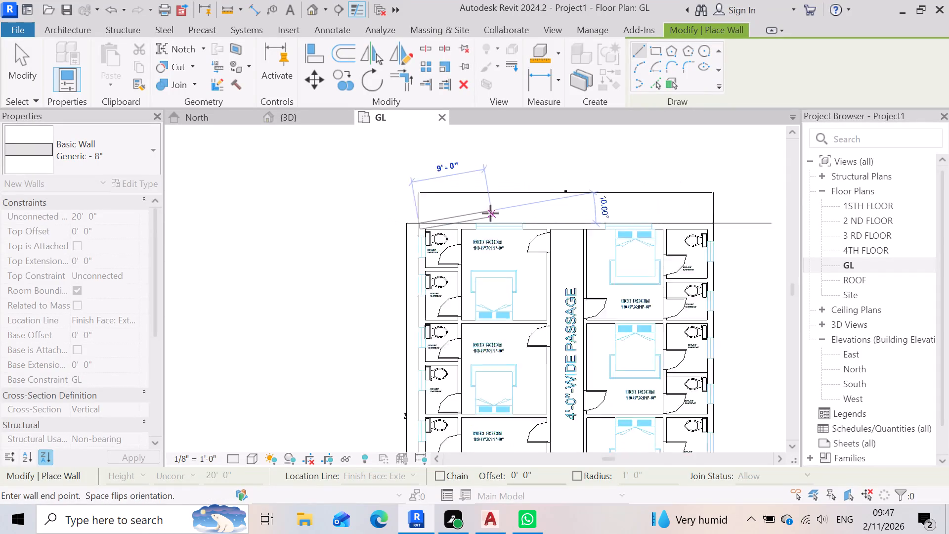
scroll(490, 213, up, 7)
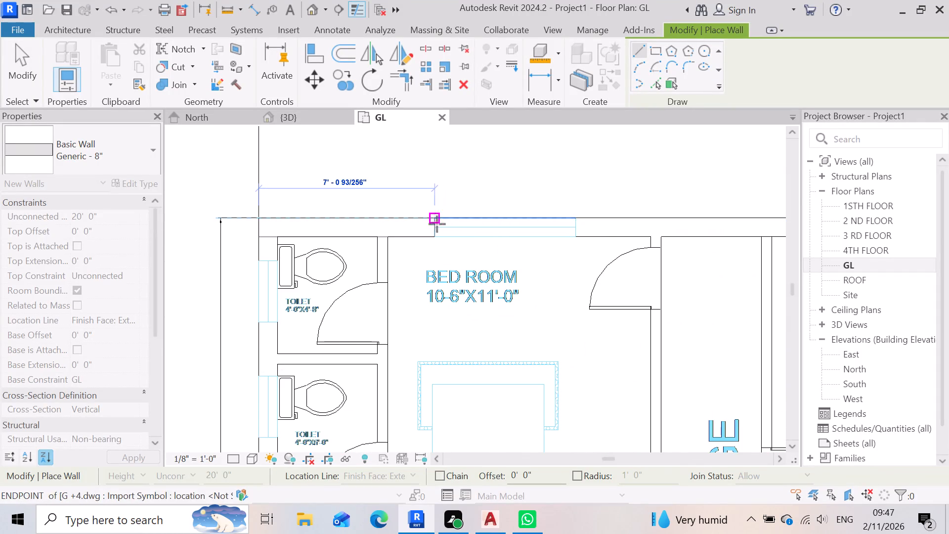
scroll(437, 224, up, 7)
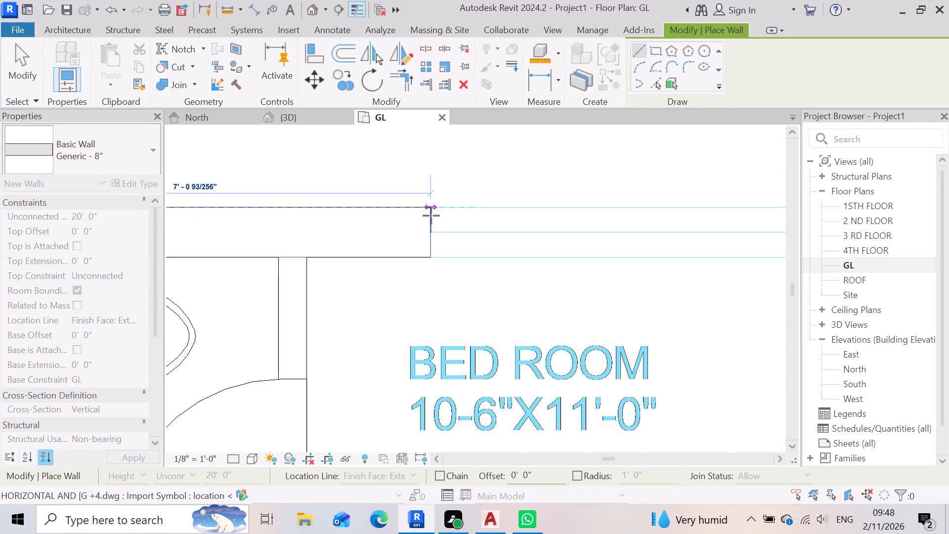
click(431, 216)
Draw the middle north wall section between the two bedroom windows, about 10'-1" long, flipped to sit within the CAD wall lines.
scroll(358, 226, down, 10)
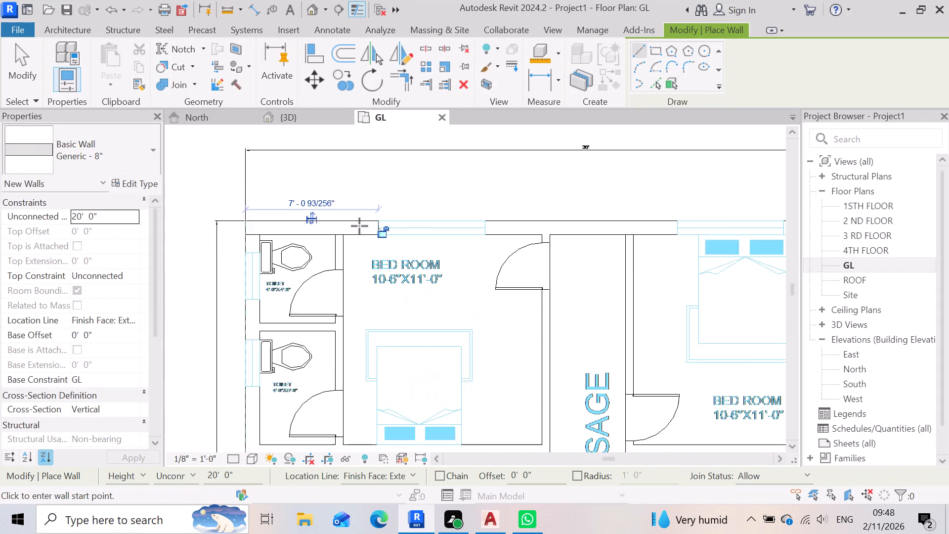
scroll(464, 218, up, 7)
click(468, 244)
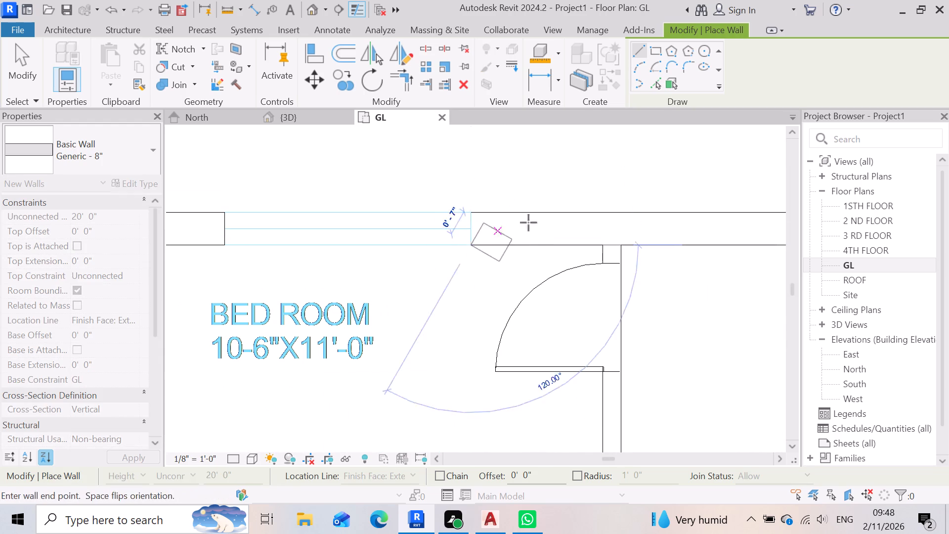
scroll(532, 242, down, 4)
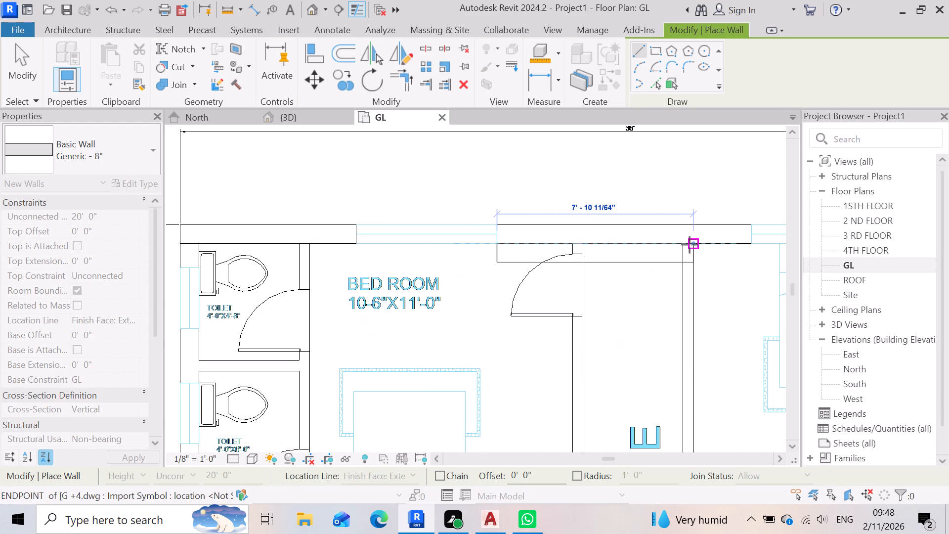
key(space)
click(750, 236)
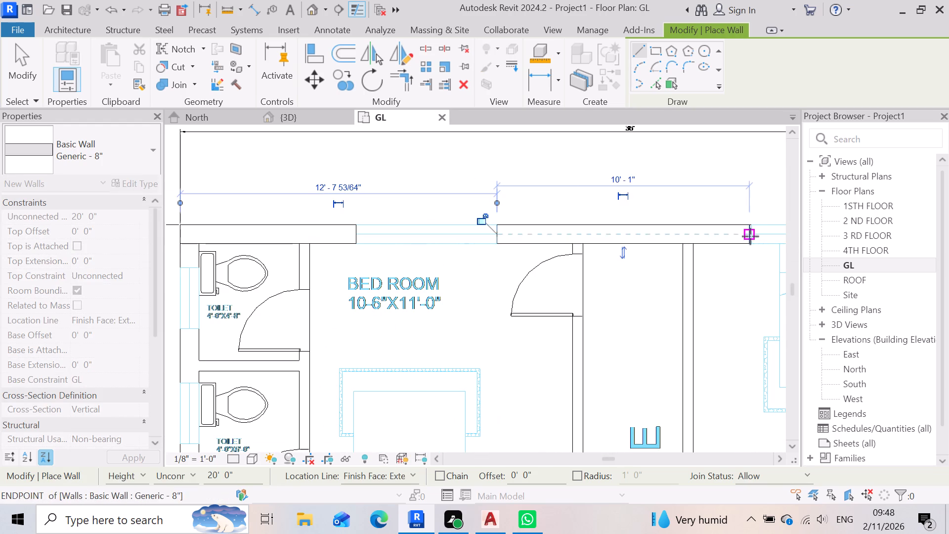
Draw the last north wall section from the second bedroom window to the northeast corner, about 7'-7" long.
scroll(543, 247, down, 8)
scroll(685, 248, up, 11)
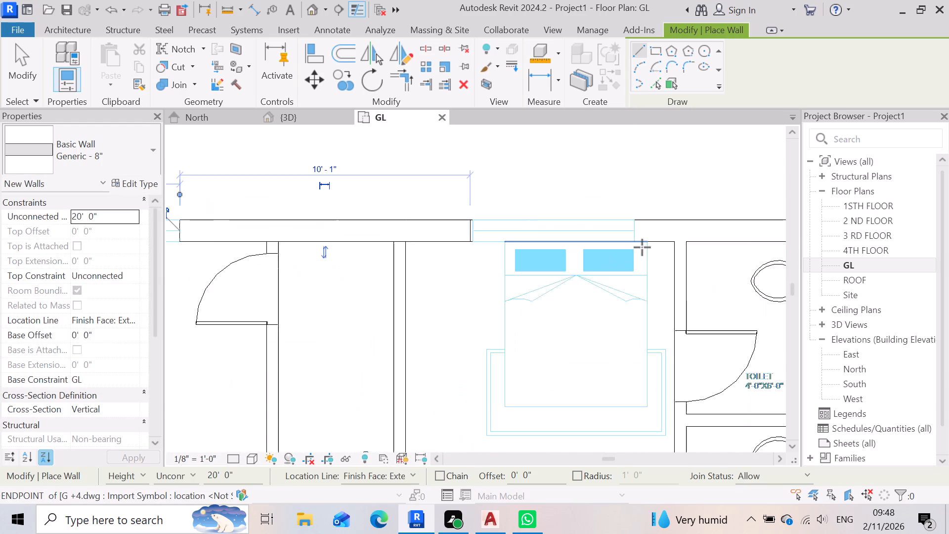
scroll(642, 247, up, 3)
click(627, 234)
scroll(627, 234, down, 8)
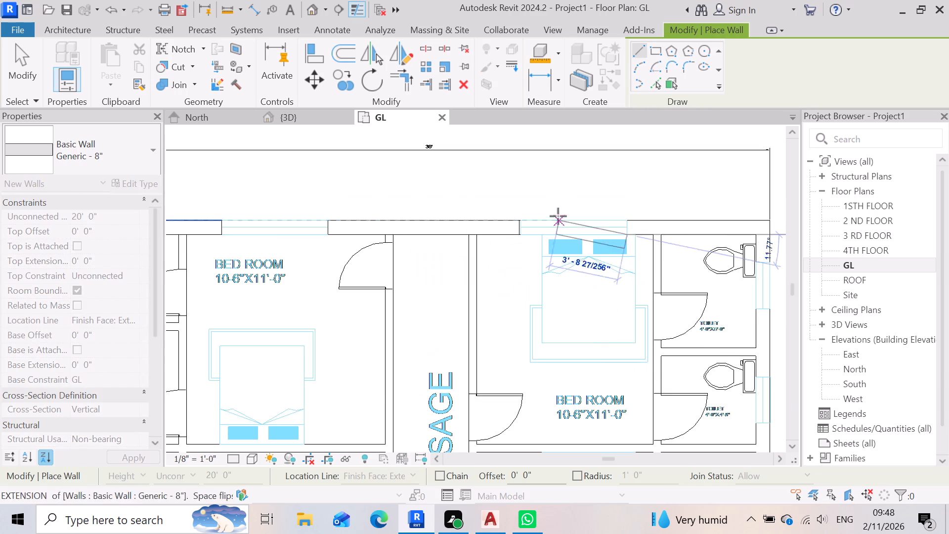
scroll(783, 241, up, 6)
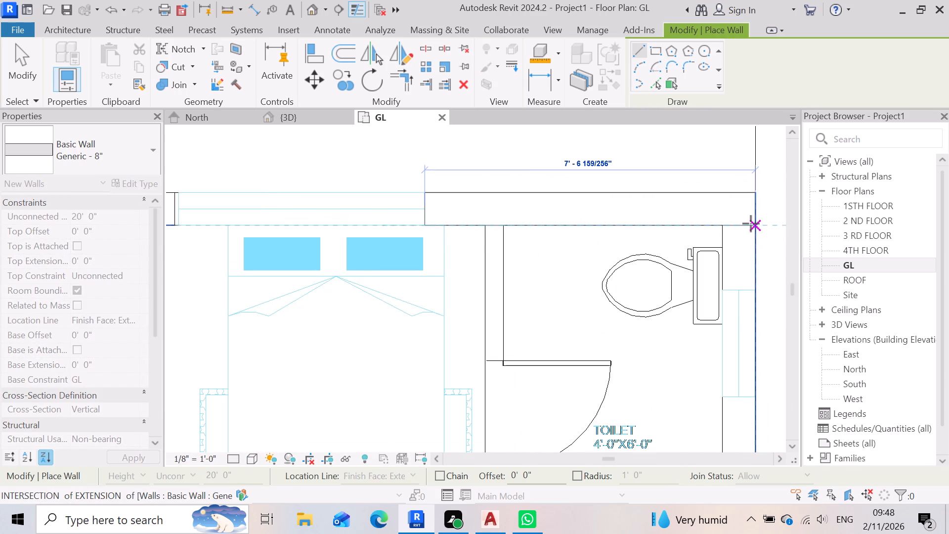
click(750, 223)
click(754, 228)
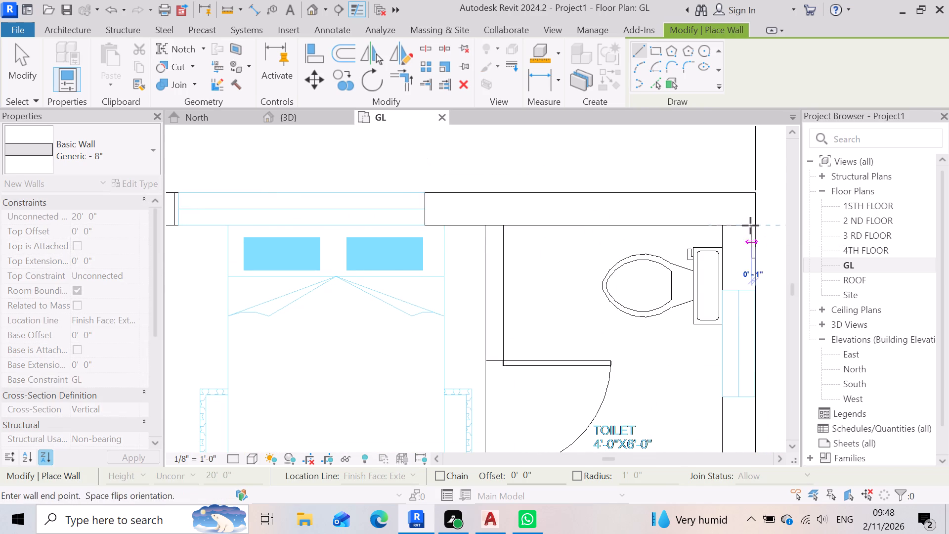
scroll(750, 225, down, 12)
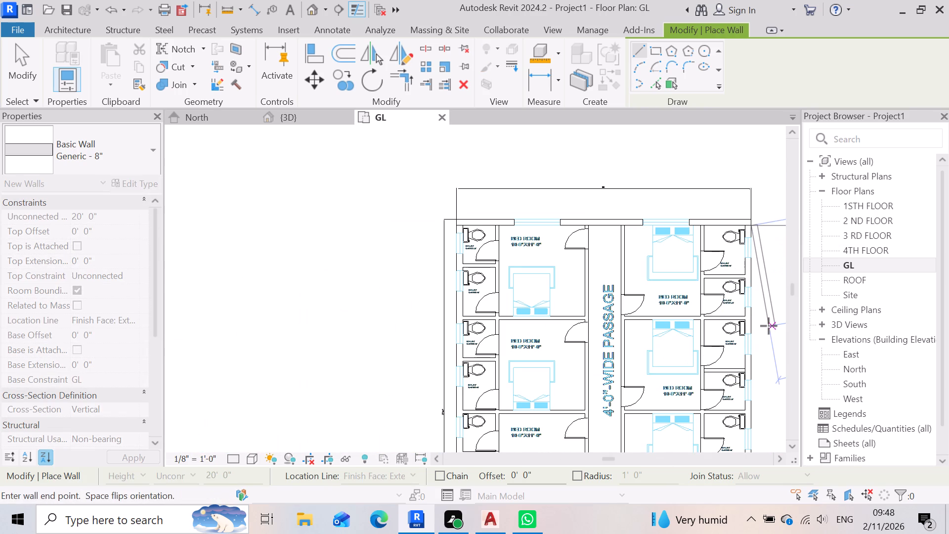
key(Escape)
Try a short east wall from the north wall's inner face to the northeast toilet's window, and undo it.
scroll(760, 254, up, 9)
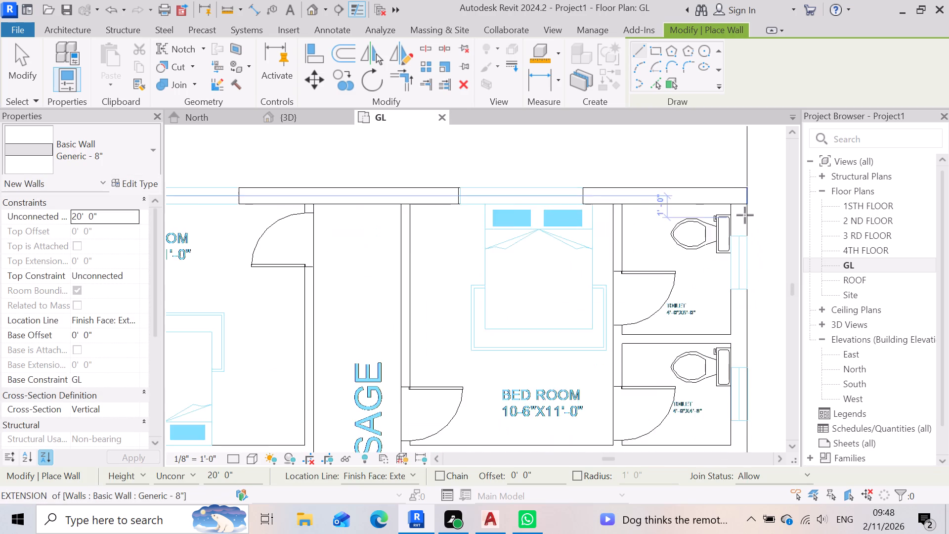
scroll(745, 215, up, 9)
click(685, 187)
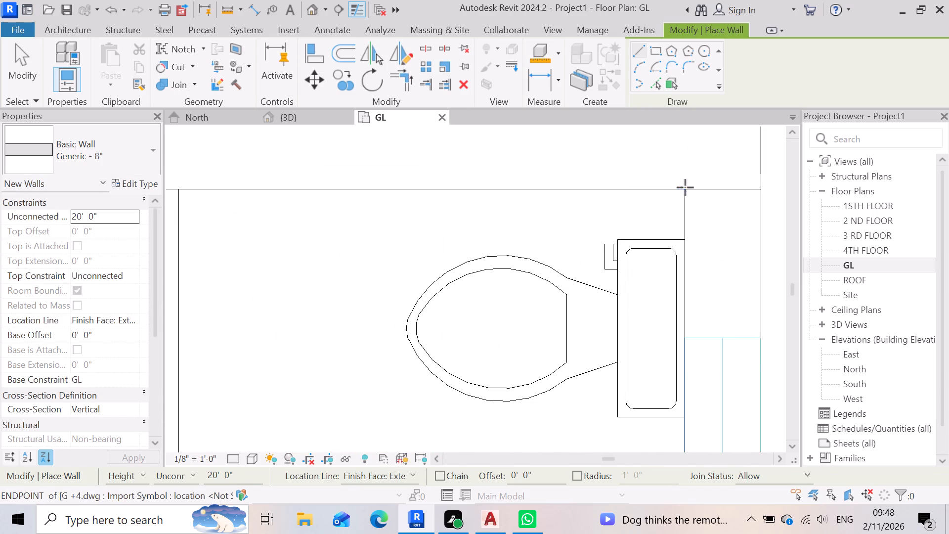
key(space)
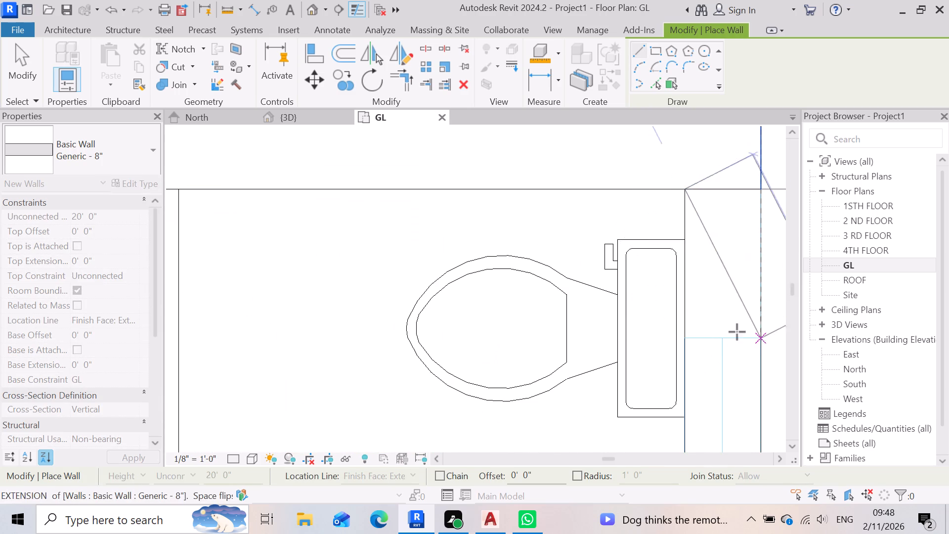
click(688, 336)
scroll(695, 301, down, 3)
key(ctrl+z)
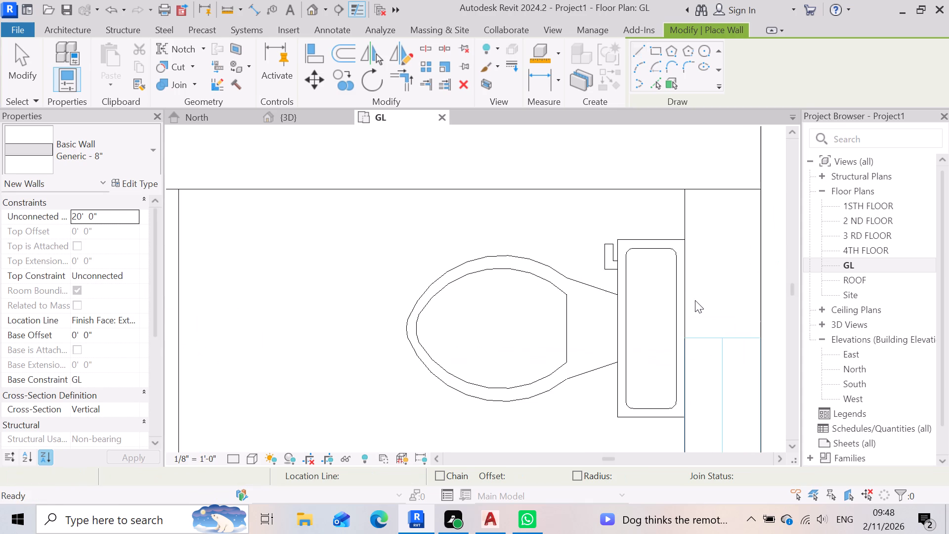
Draw the east wall section from the north wall's inner face to the northeast toilet's window, about 1'-6" long, flipped toward the outer side.
click(685, 192)
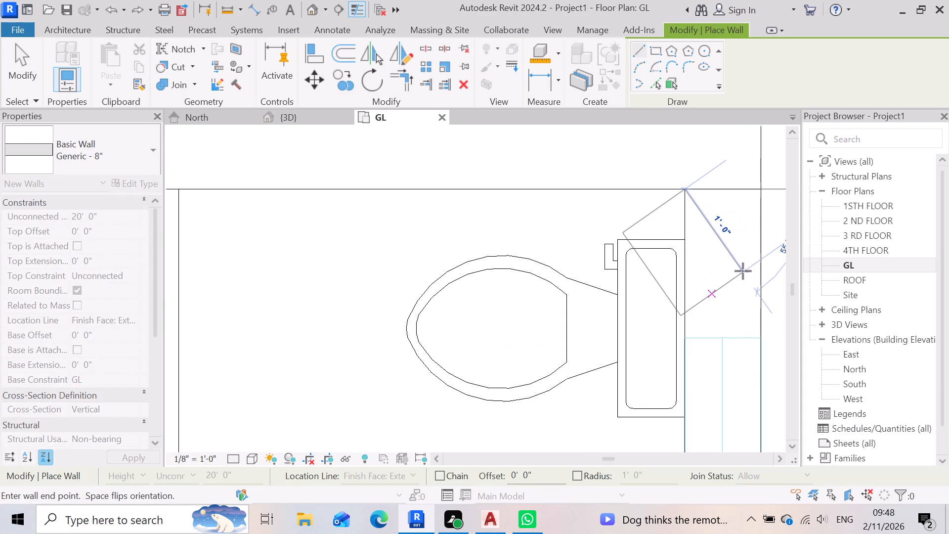
key(space)
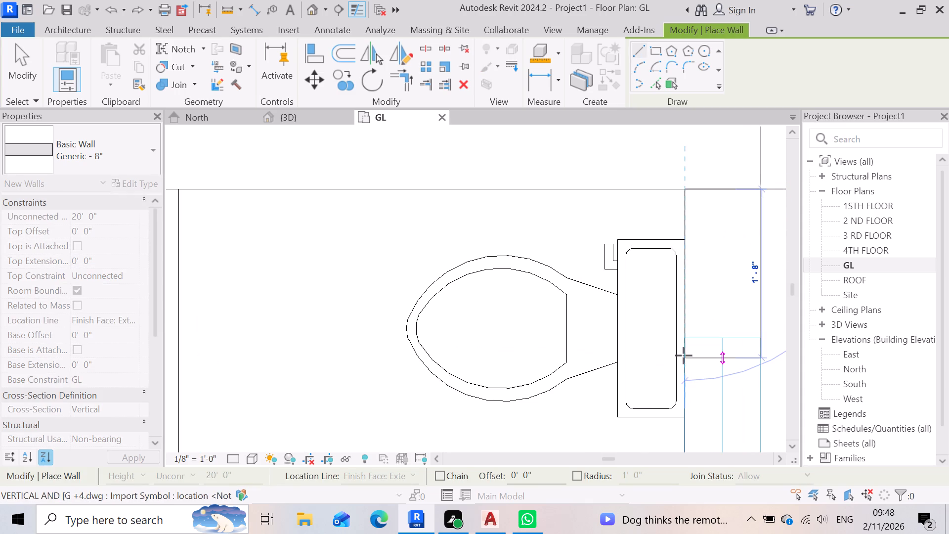
scroll(684, 356, up, 3)
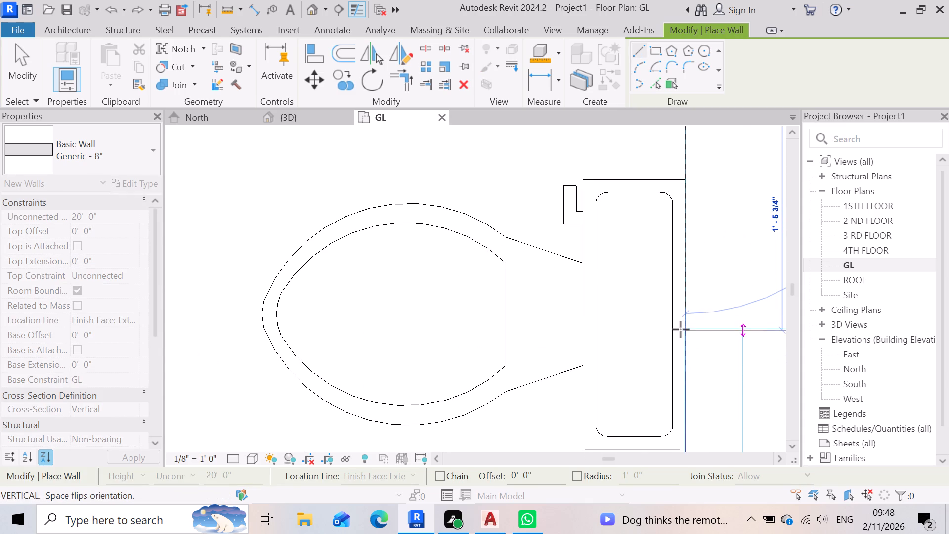
click(681, 330)
Draw the east wall section from the south end of the northeast toilet's window to the second toilet's window.
scroll(672, 313, down, 10)
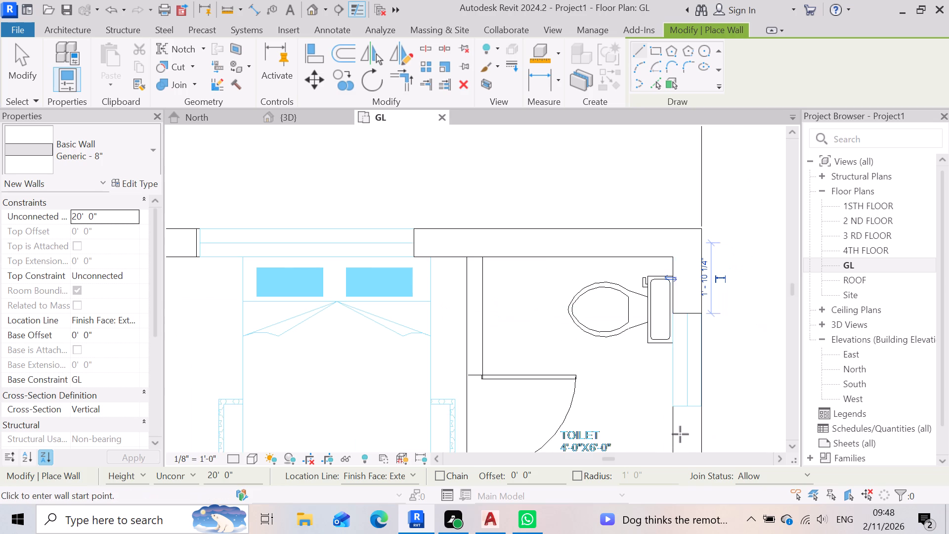
scroll(680, 433, up, 16)
click(642, 290)
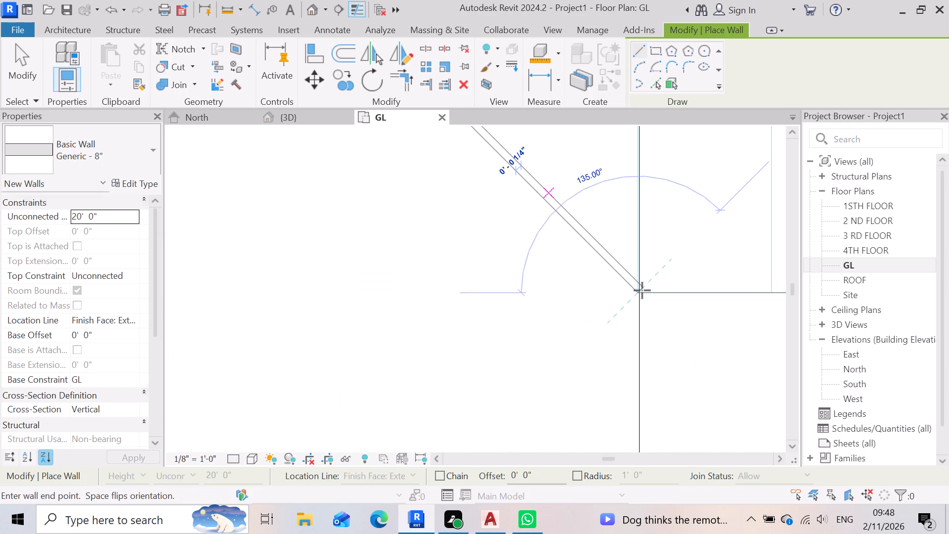
scroll(642, 290, down, 13)
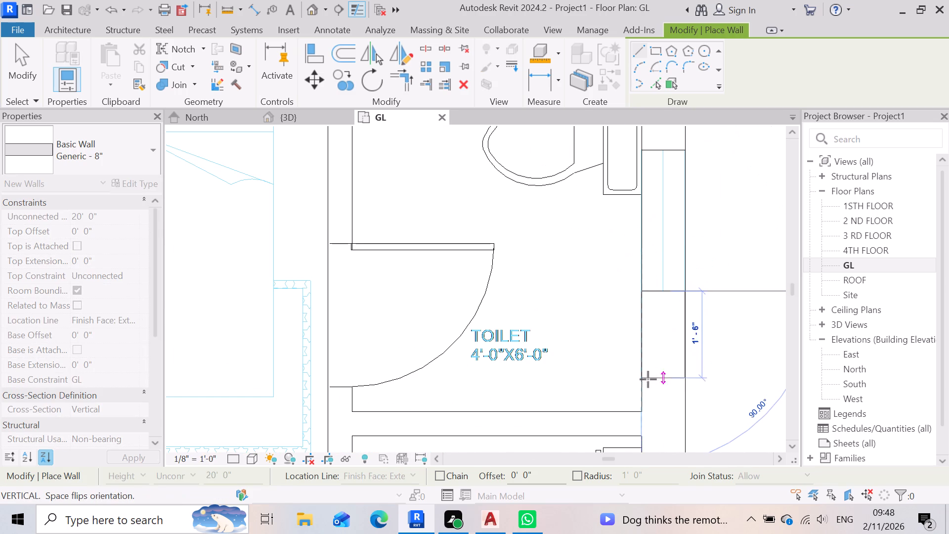
scroll(648, 379, down, 16)
scroll(647, 445, up, 6)
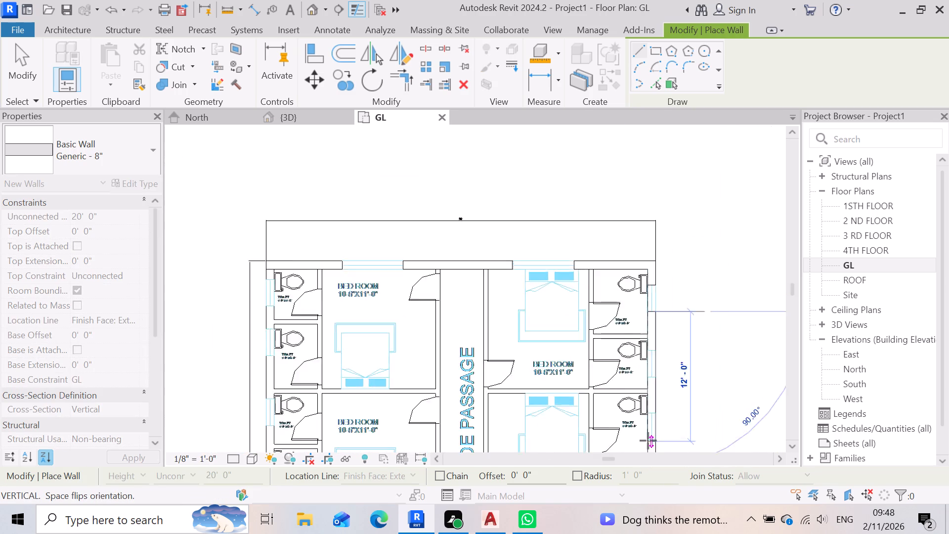
scroll(648, 441, up, 7)
scroll(651, 327, down, 8)
scroll(655, 295, up, 1)
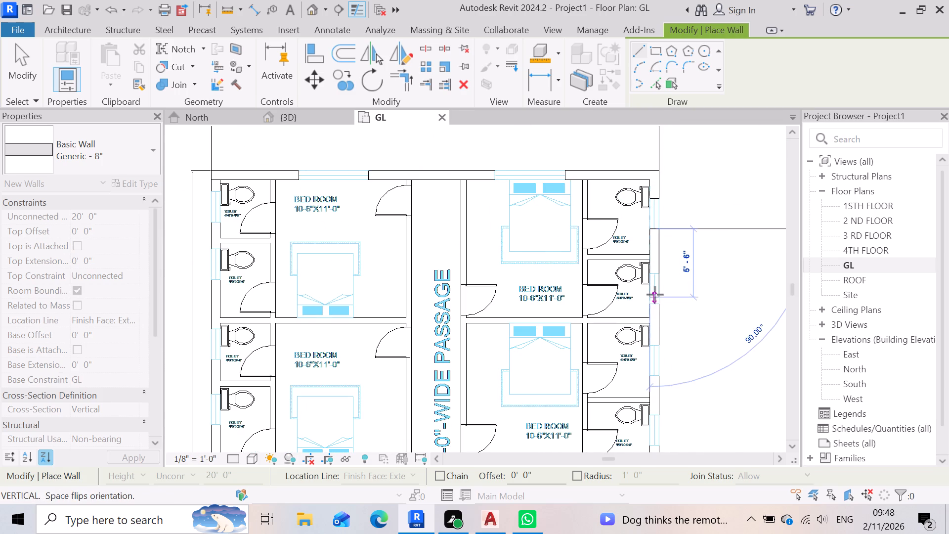
scroll(655, 295, up, 9)
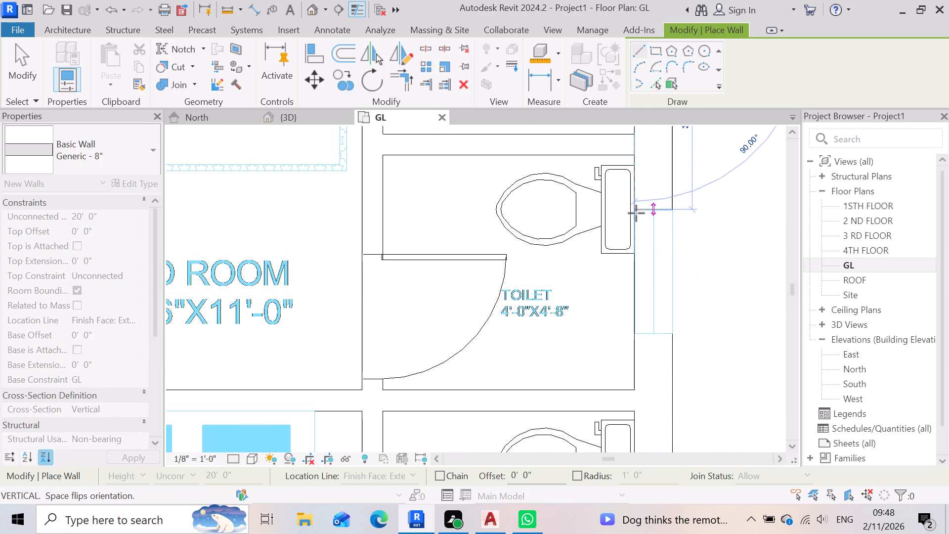
click(633, 211)
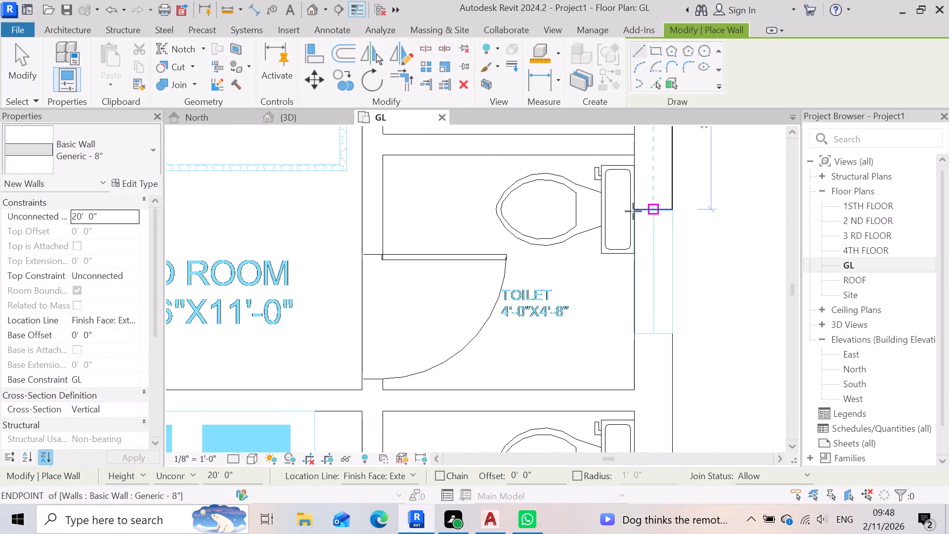
Draw the east wall section between the second and third toilet windows from the north, about 3'-4" long.
scroll(620, 217, down, 10)
scroll(633, 281, up, 7)
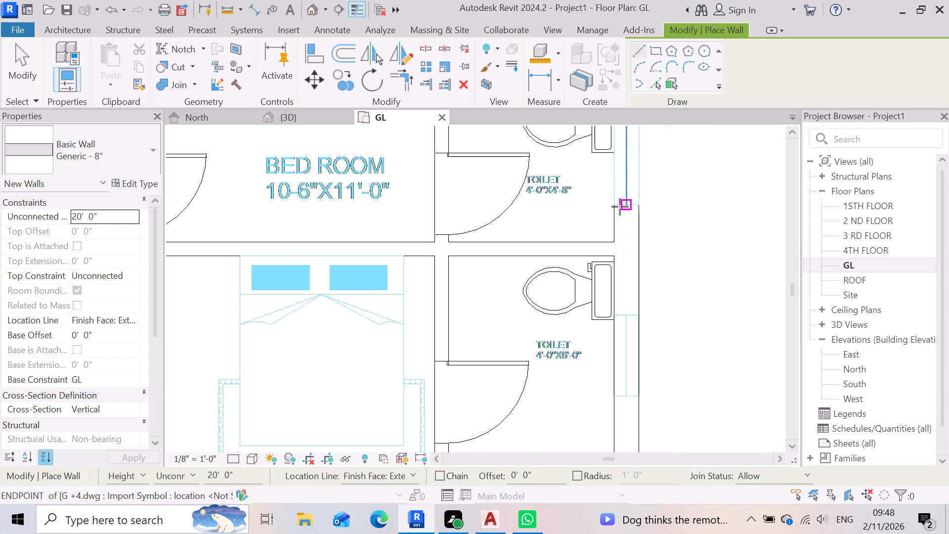
click(619, 206)
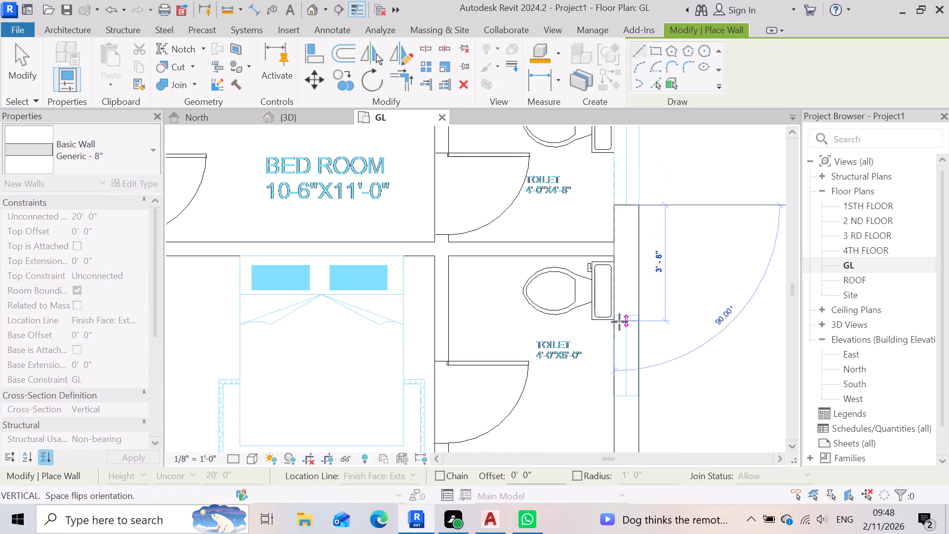
scroll(619, 322, up, 8)
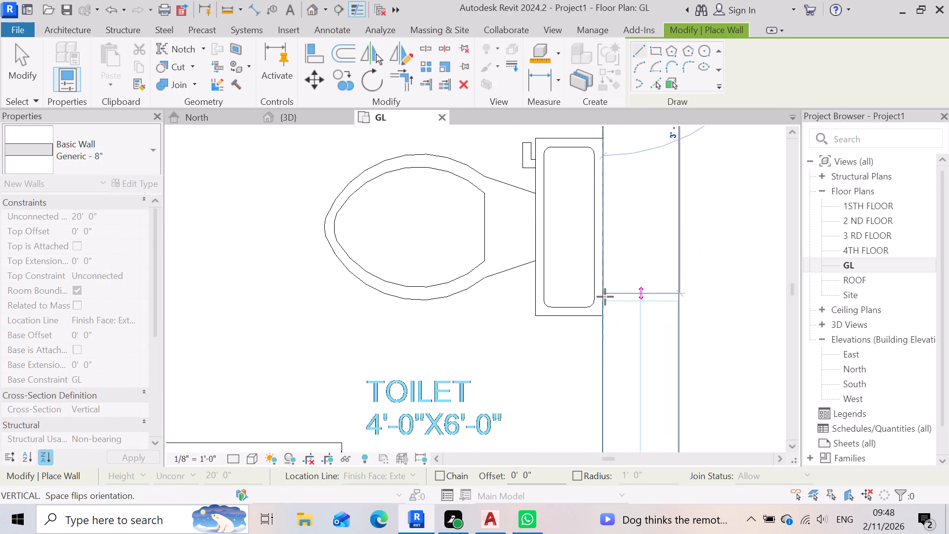
click(605, 300)
Draw the east wall section between the third and fourth toilet windows, about 3'-2" long, within the CAD wall lines.
scroll(613, 287, down, 7)
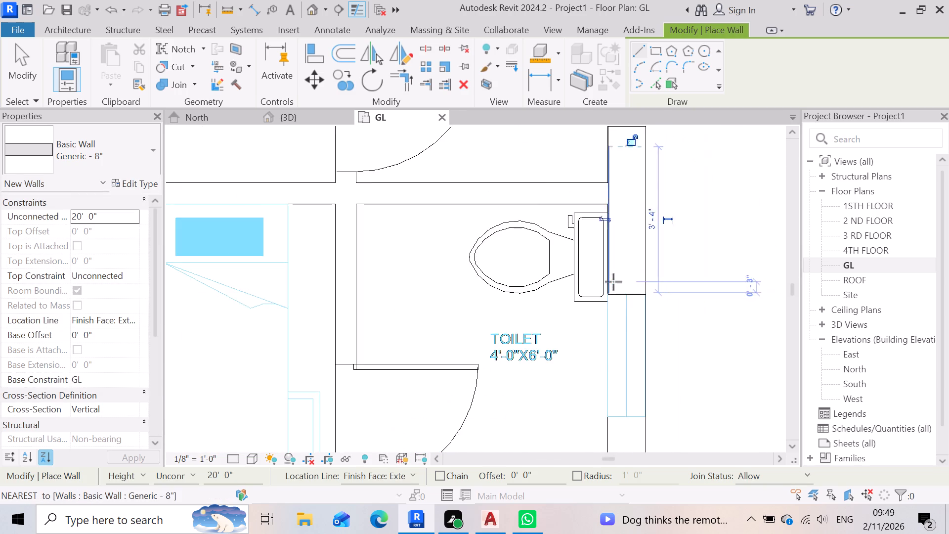
scroll(613, 282, down, 7)
scroll(618, 380, up, 8)
scroll(617, 282, up, 3)
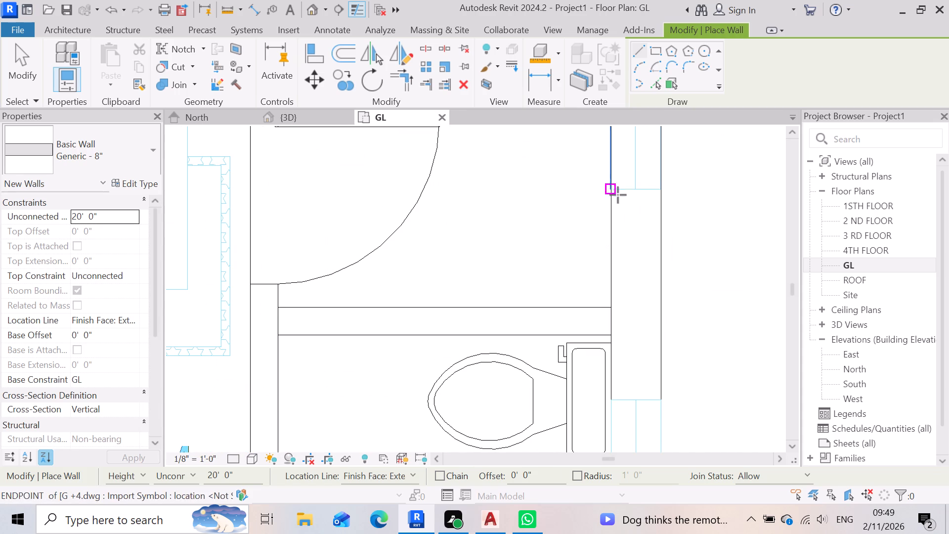
click(616, 194)
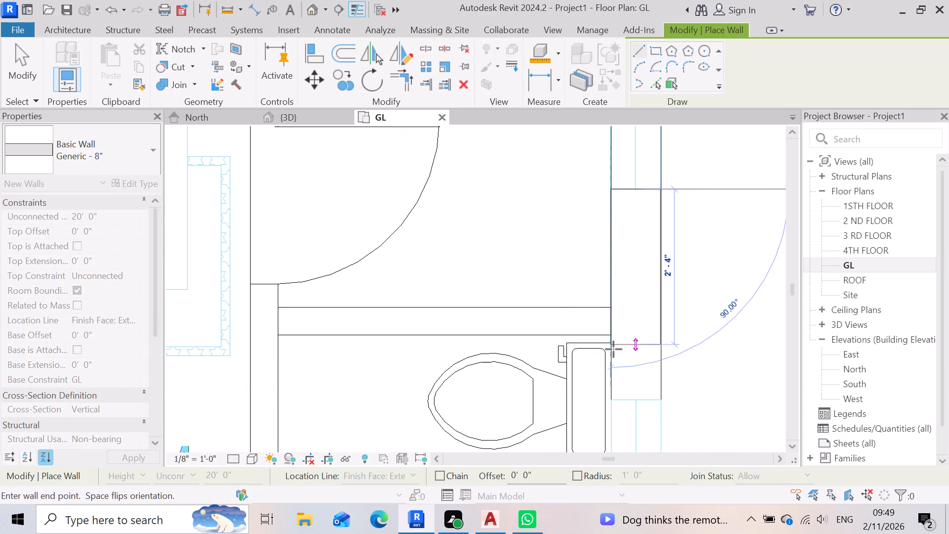
key(space)
key(space)
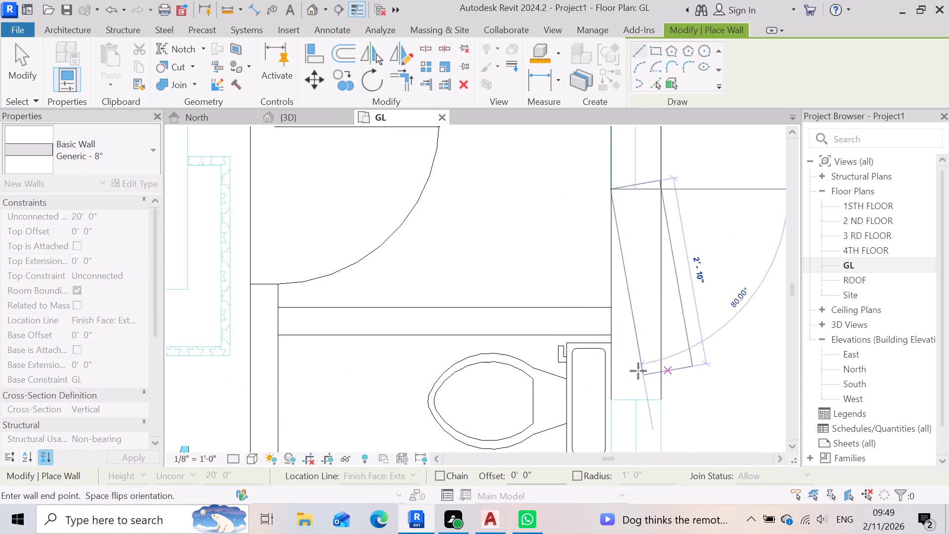
scroll(608, 405, up, 4)
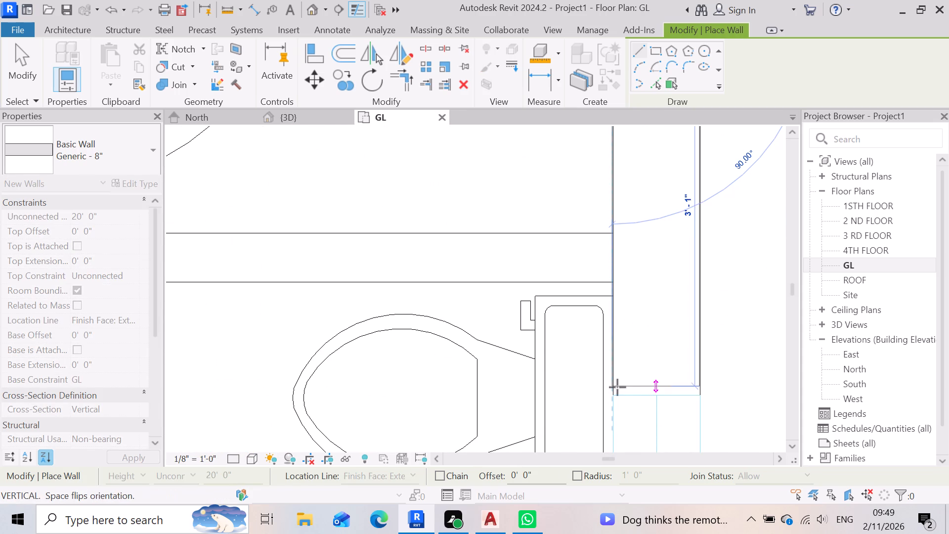
click(616, 399)
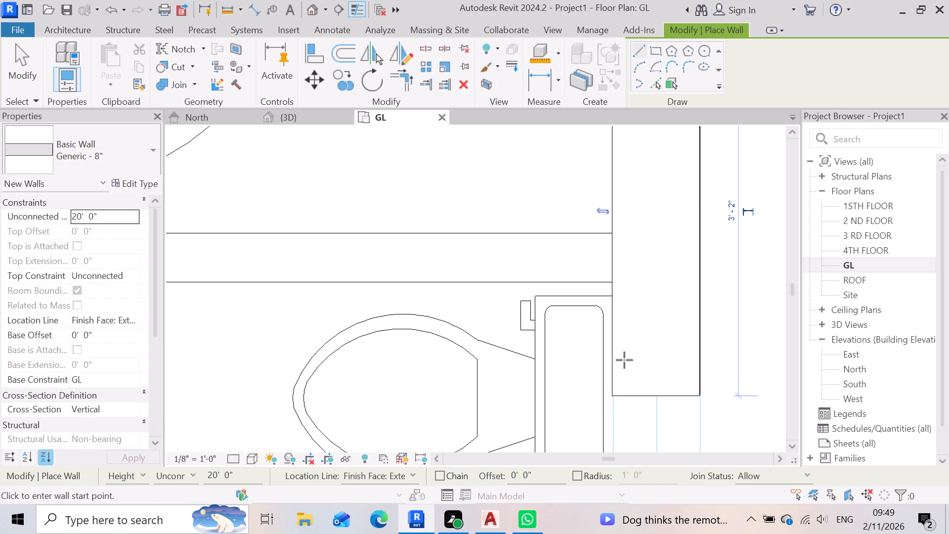
Draw the east wall section between the fourth and fifth toilet windows, about 3'-7" long.
scroll(628, 350, down, 10)
scroll(612, 274, down, 8)
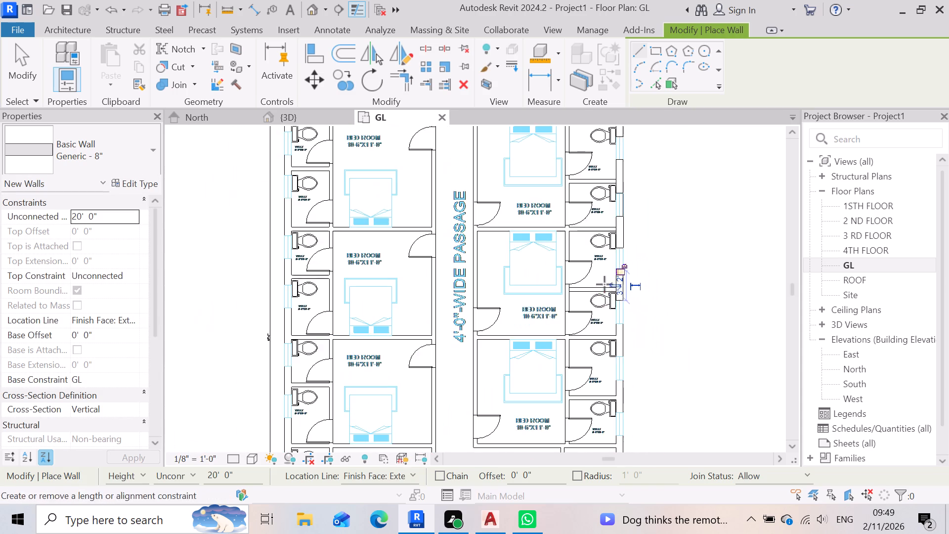
scroll(610, 347, up, 15)
click(621, 302)
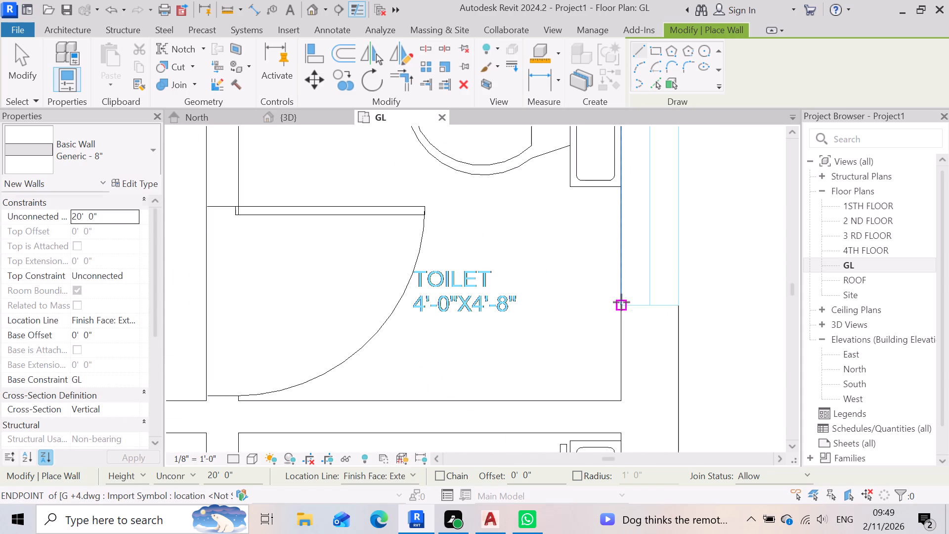
scroll(614, 300, down, 8)
scroll(619, 420, up, 3)
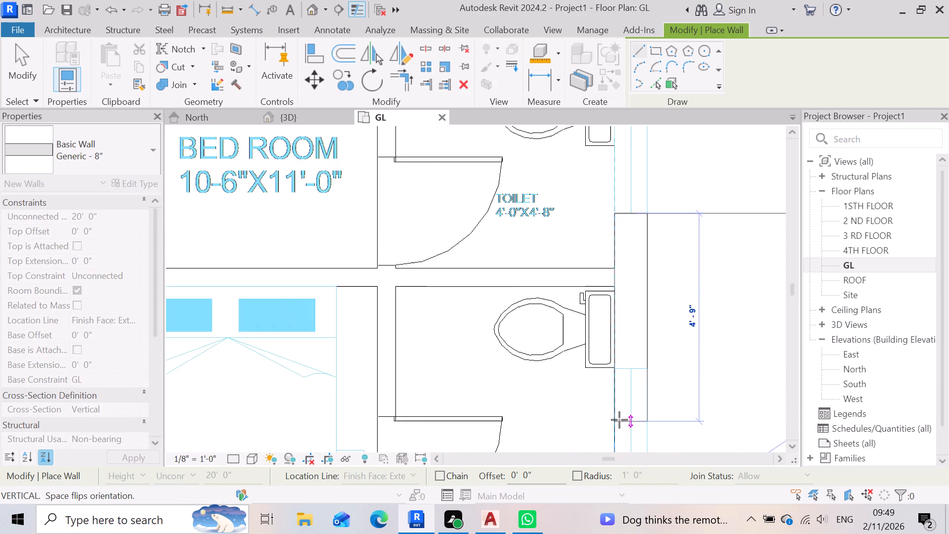
scroll(619, 420, up, 4)
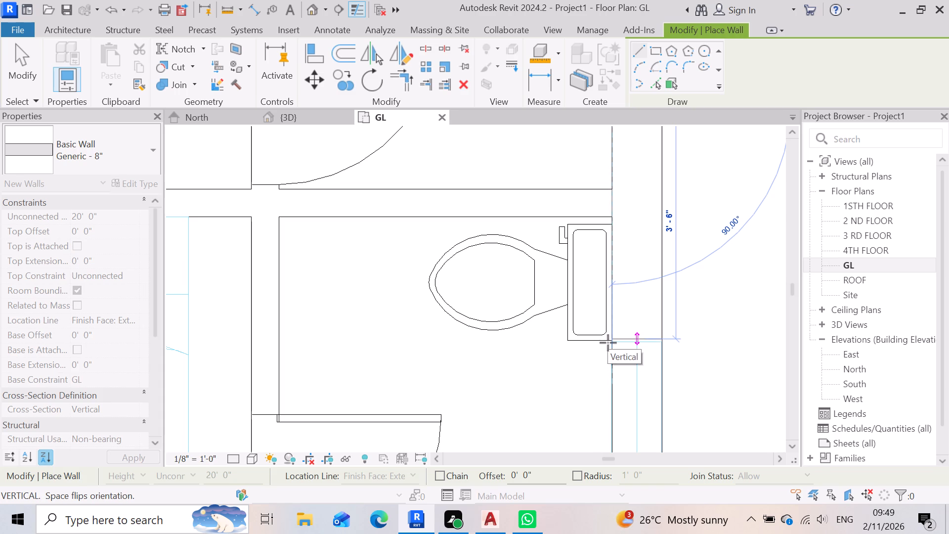
click(607, 344)
Draw the east wall section between the fifth and sixth toilet windows, about 3'-6" long.
scroll(620, 312, down, 10)
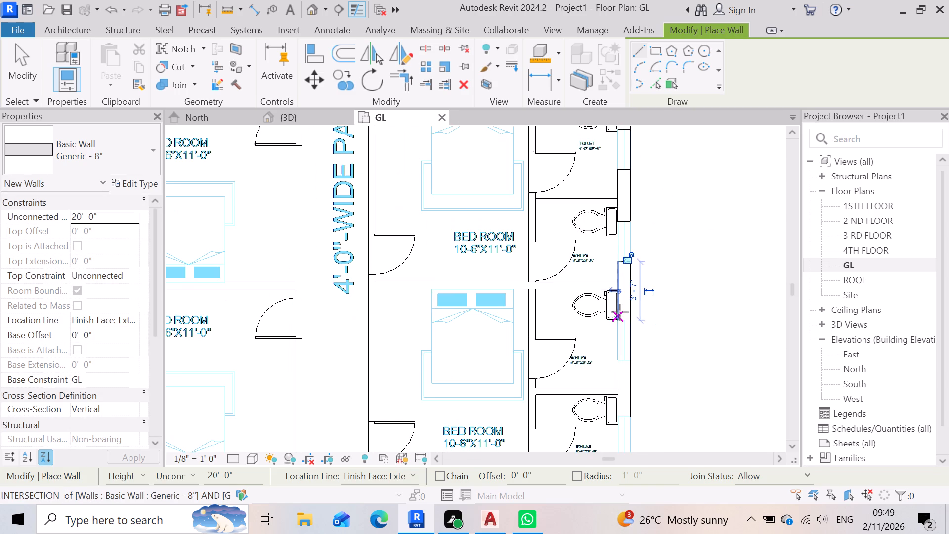
scroll(622, 309, down, 3)
scroll(582, 406, up, 8)
scroll(664, 254, up, 4)
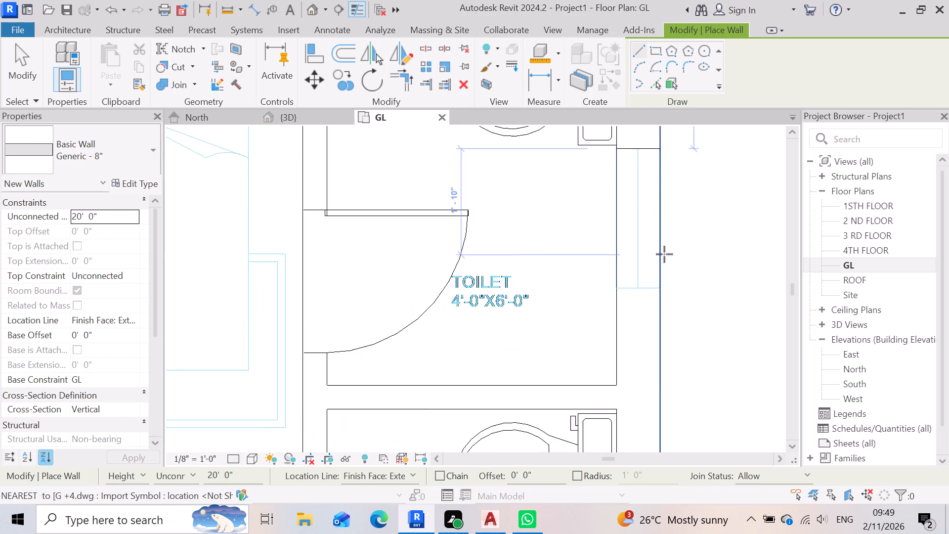
scroll(664, 254, up, 4)
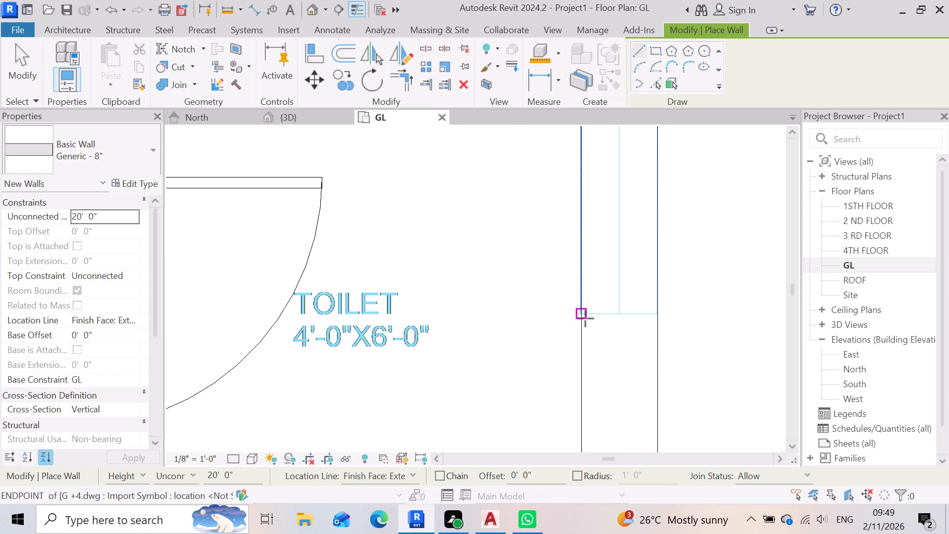
click(585, 318)
scroll(642, 333, down, 13)
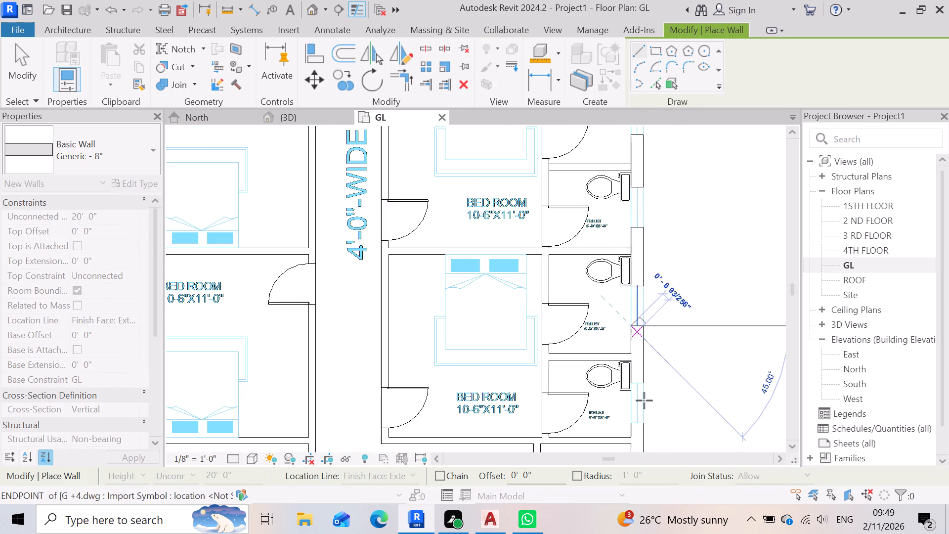
scroll(634, 411, up, 7)
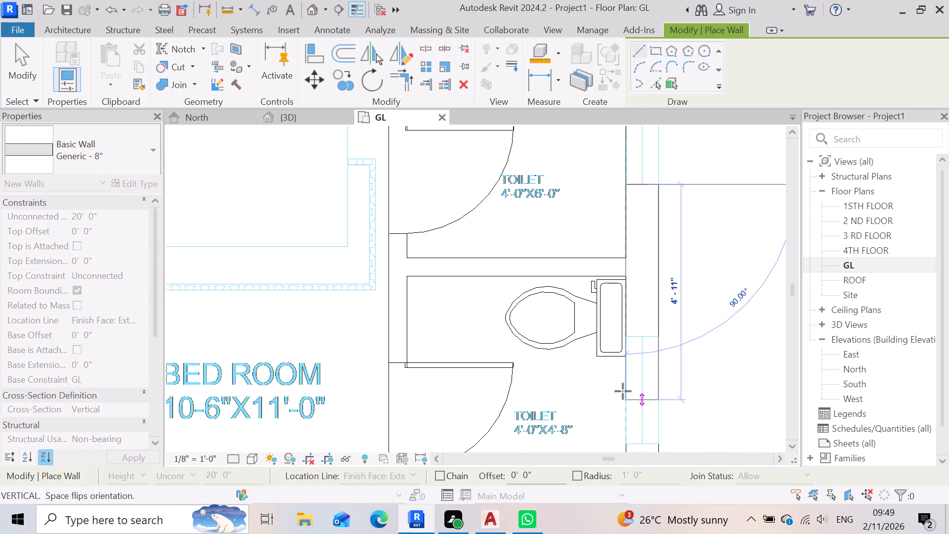
click(624, 335)
Draw the last east wall section from the sixth toilet window past the SHIFT room and stairs to the building's southeast corner.
scroll(650, 316, down, 9)
scroll(633, 410, up, 8)
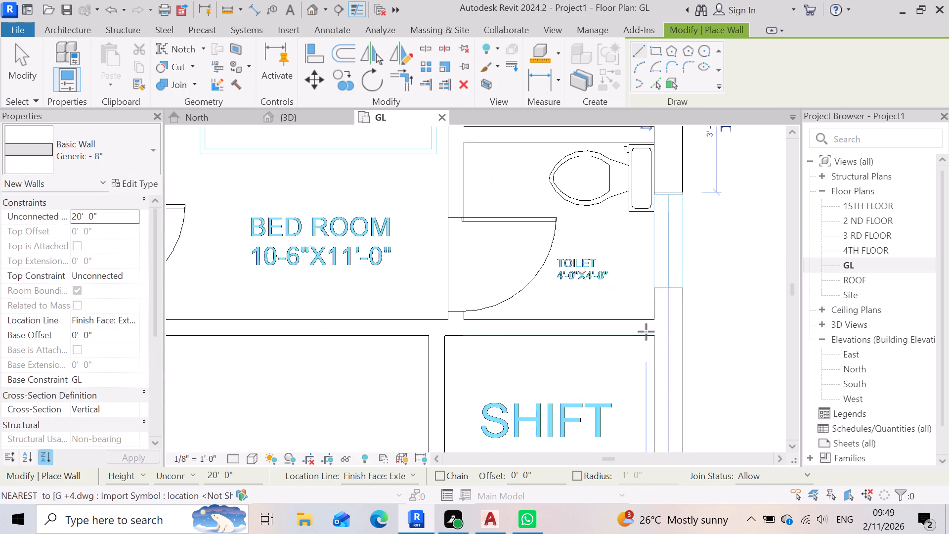
scroll(646, 332, up, 4)
click(660, 271)
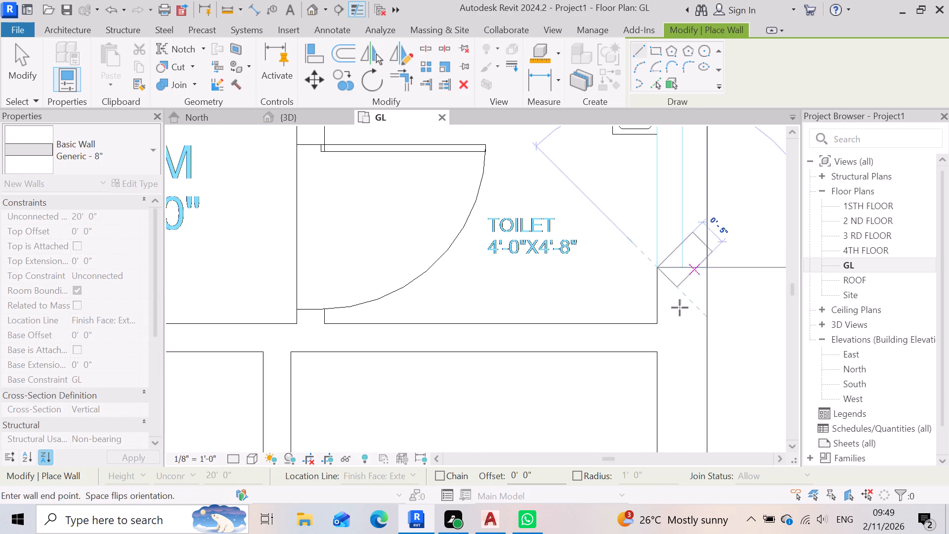
scroll(672, 362, down, 20)
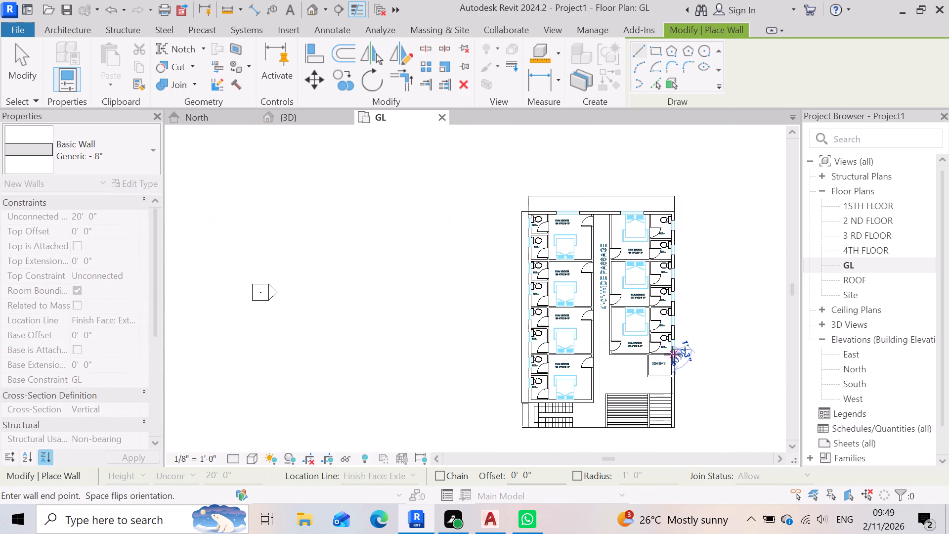
scroll(668, 399, up, 15)
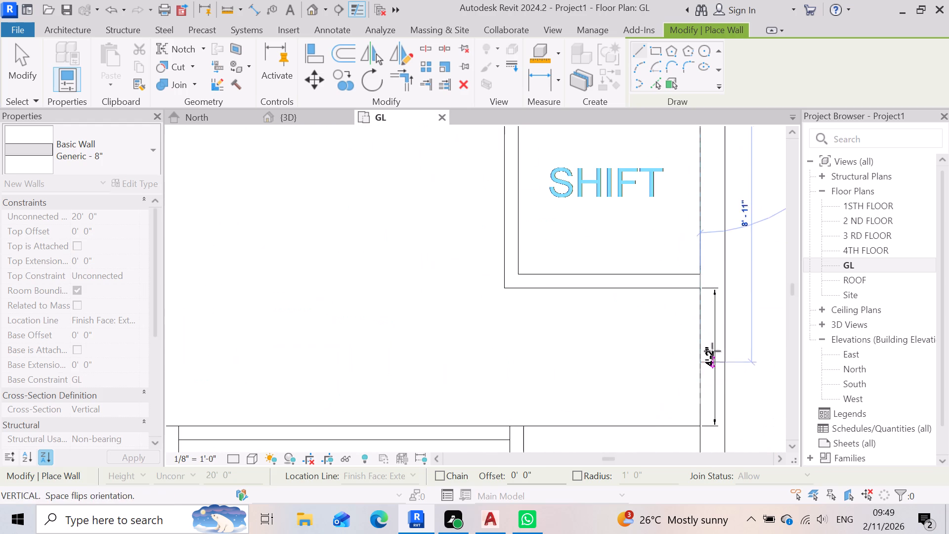
scroll(673, 377, down, 6)
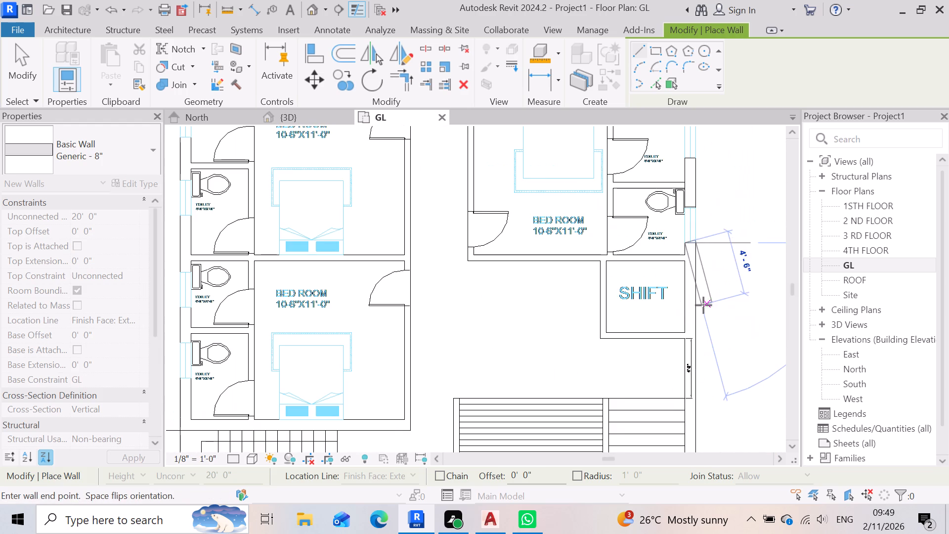
scroll(684, 347, up, 7)
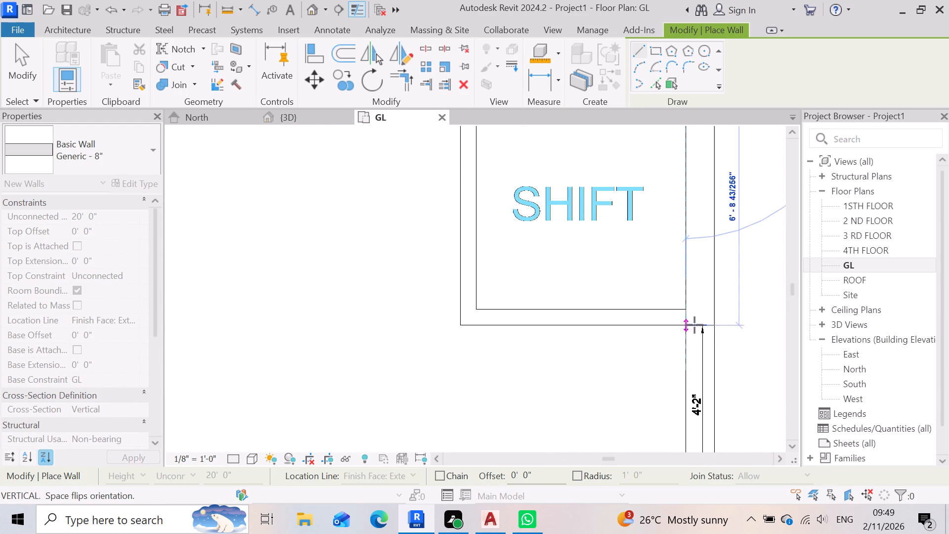
scroll(694, 325, down, 14)
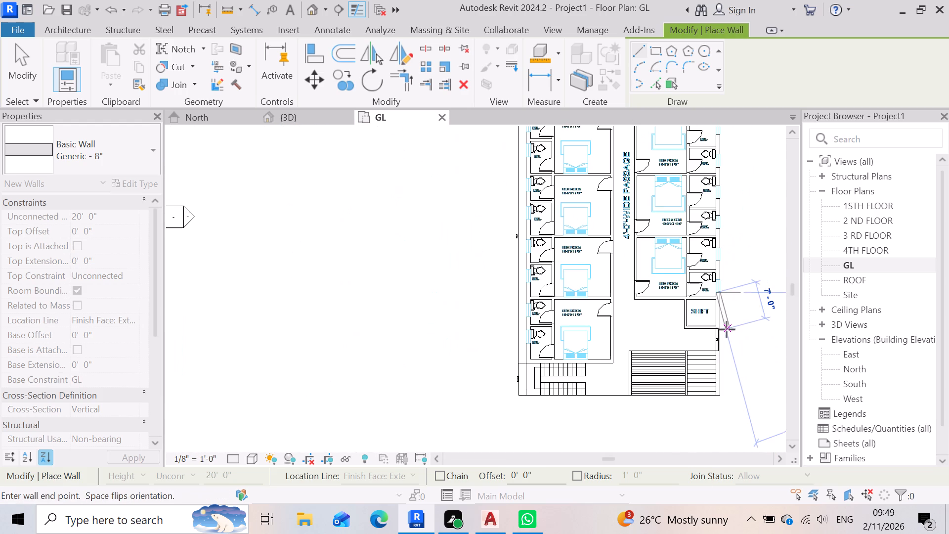
scroll(711, 422, up, 12)
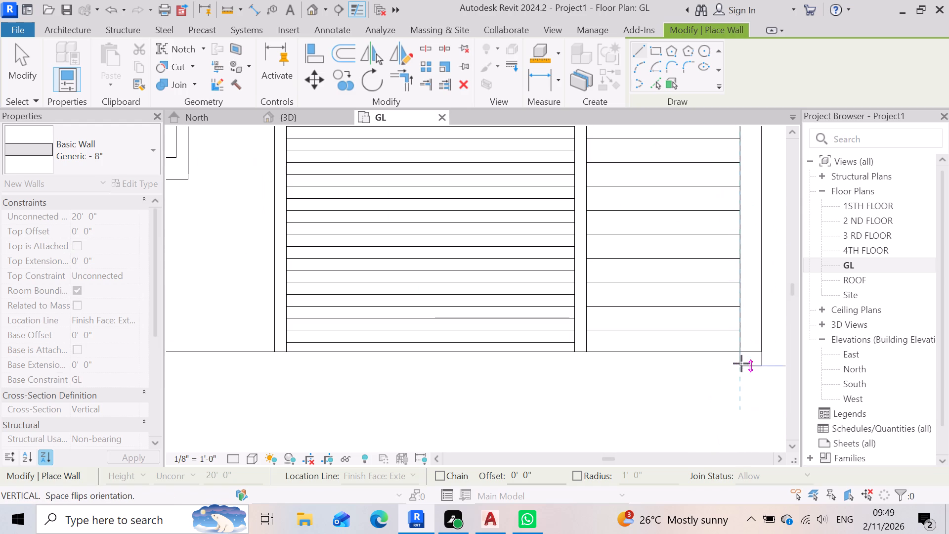
click(741, 352)
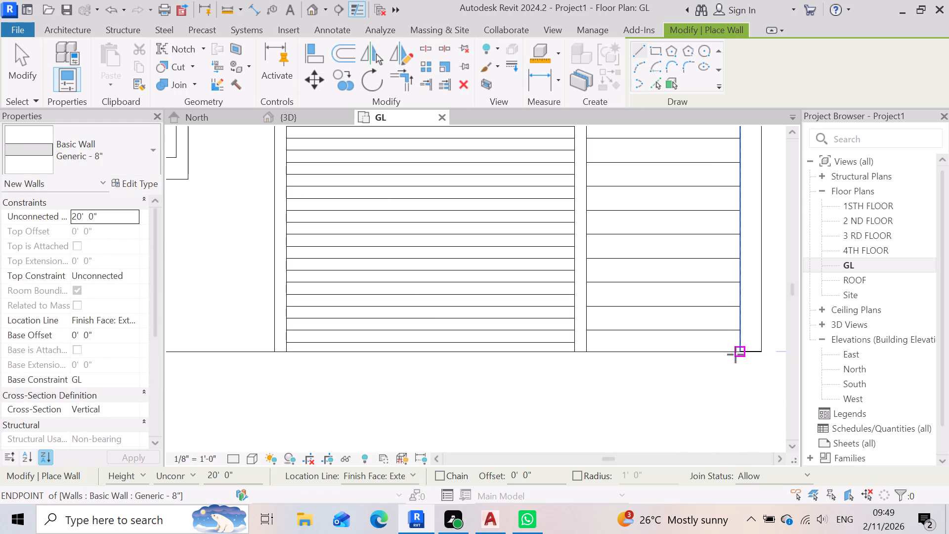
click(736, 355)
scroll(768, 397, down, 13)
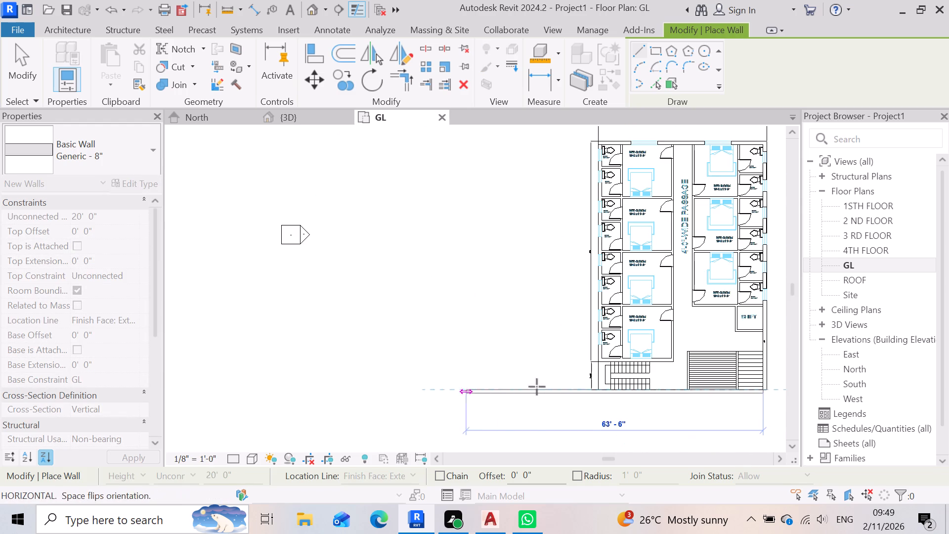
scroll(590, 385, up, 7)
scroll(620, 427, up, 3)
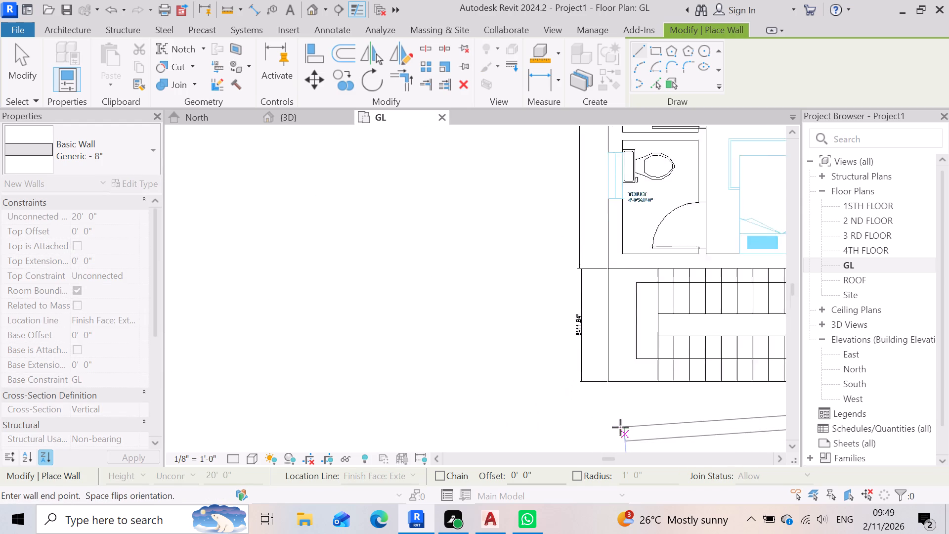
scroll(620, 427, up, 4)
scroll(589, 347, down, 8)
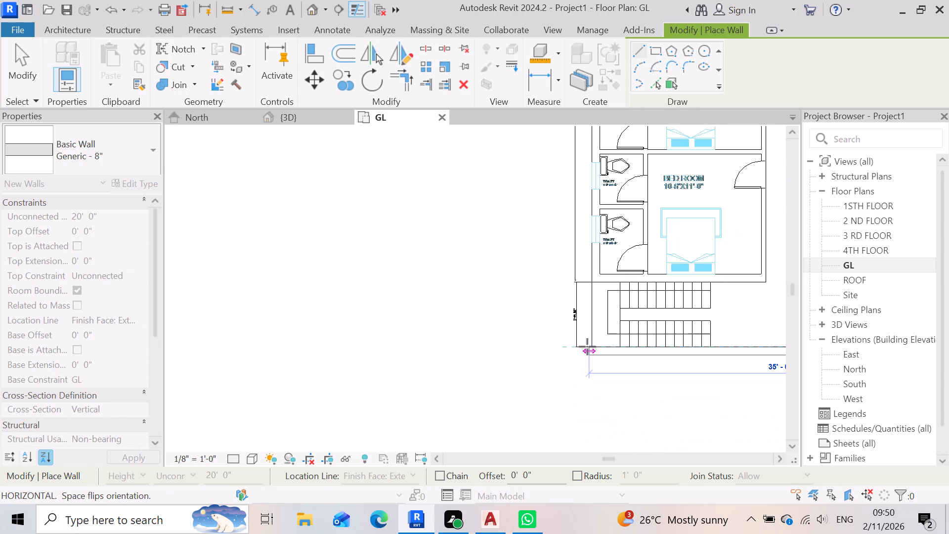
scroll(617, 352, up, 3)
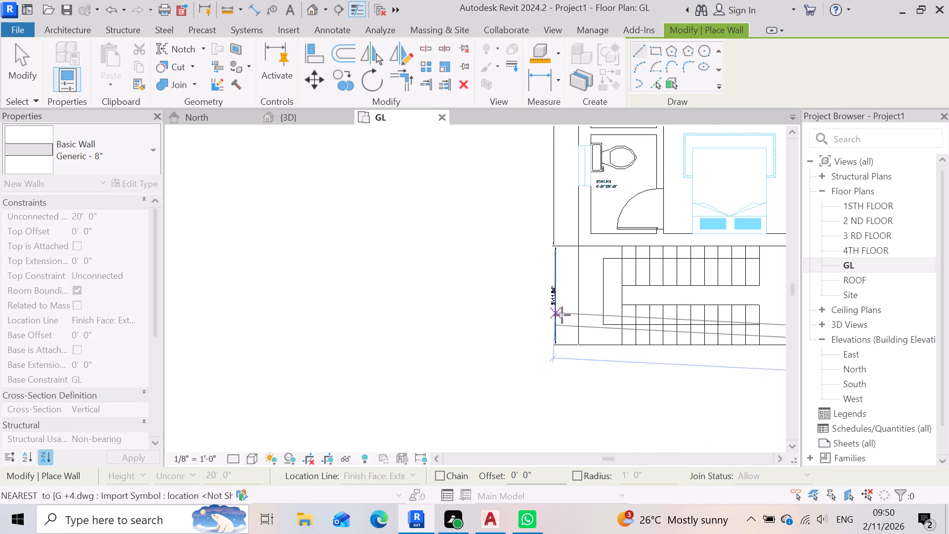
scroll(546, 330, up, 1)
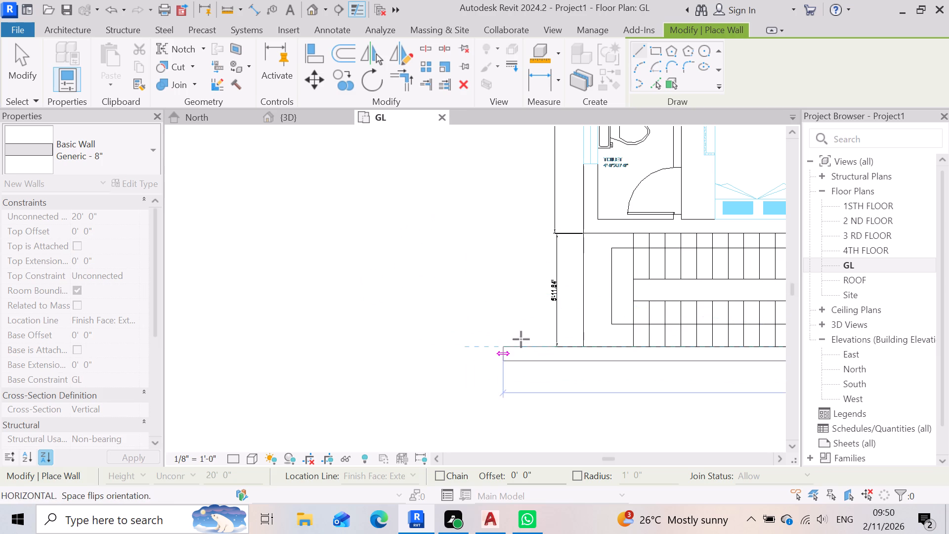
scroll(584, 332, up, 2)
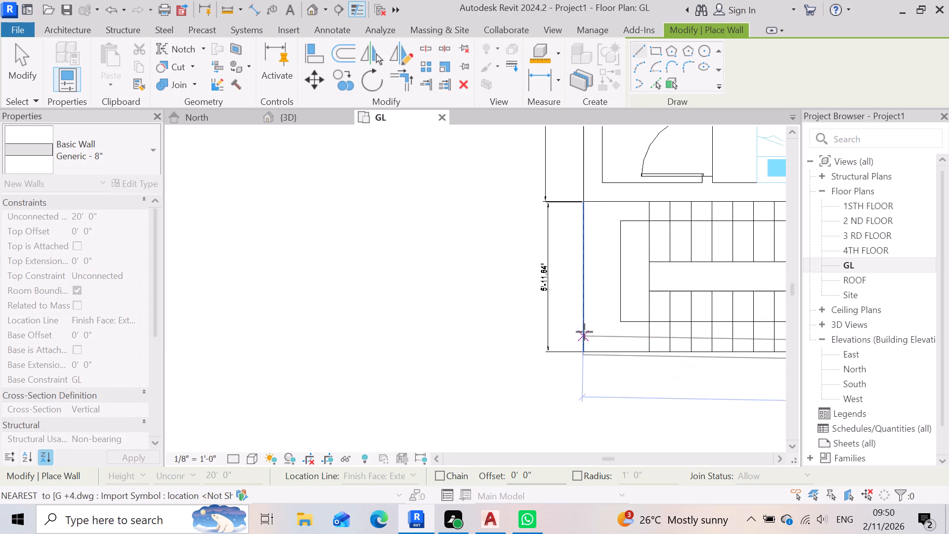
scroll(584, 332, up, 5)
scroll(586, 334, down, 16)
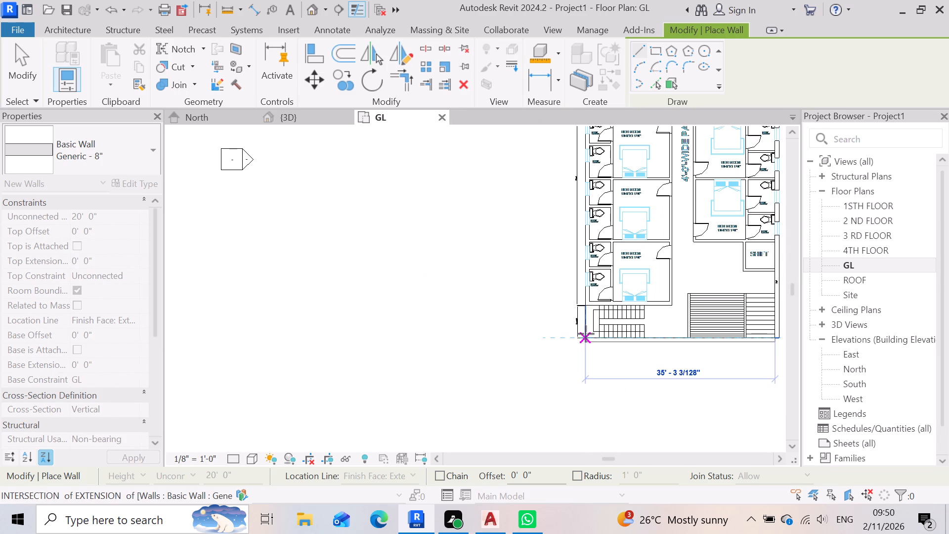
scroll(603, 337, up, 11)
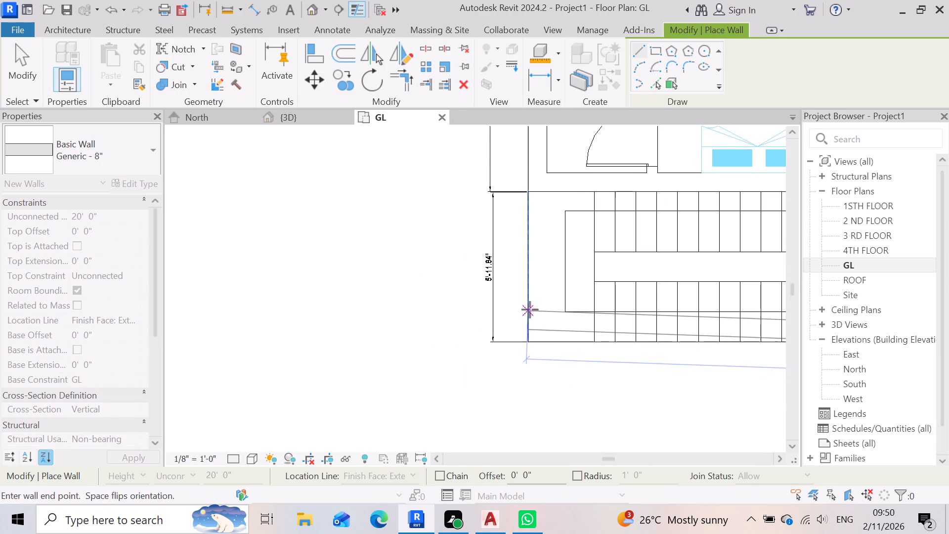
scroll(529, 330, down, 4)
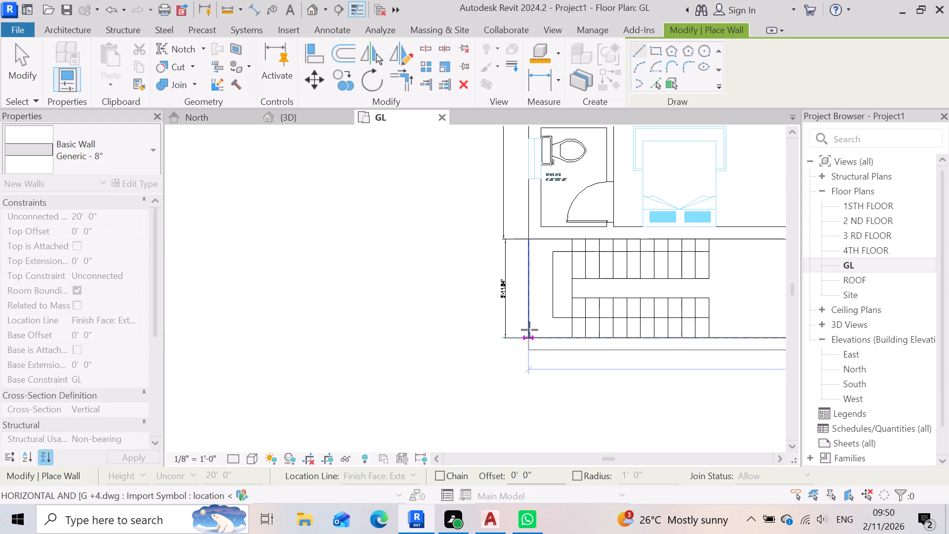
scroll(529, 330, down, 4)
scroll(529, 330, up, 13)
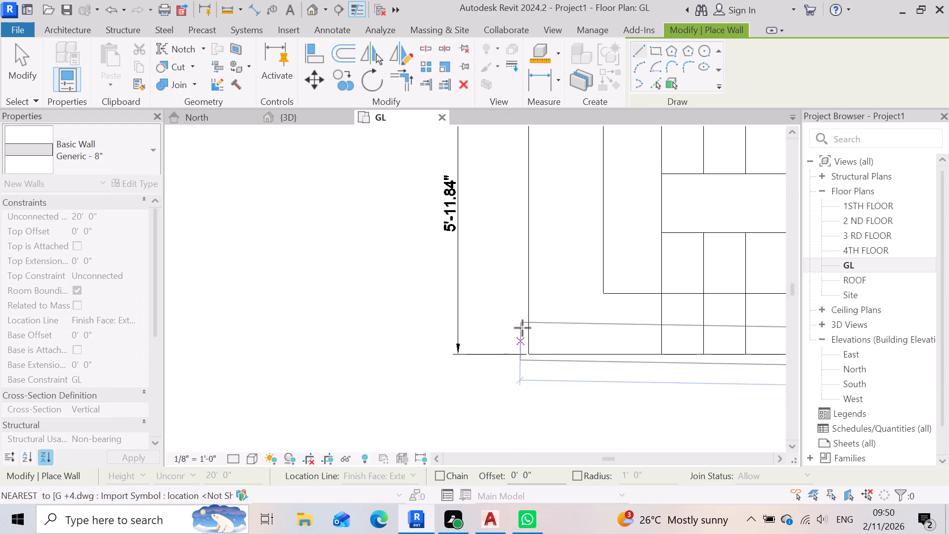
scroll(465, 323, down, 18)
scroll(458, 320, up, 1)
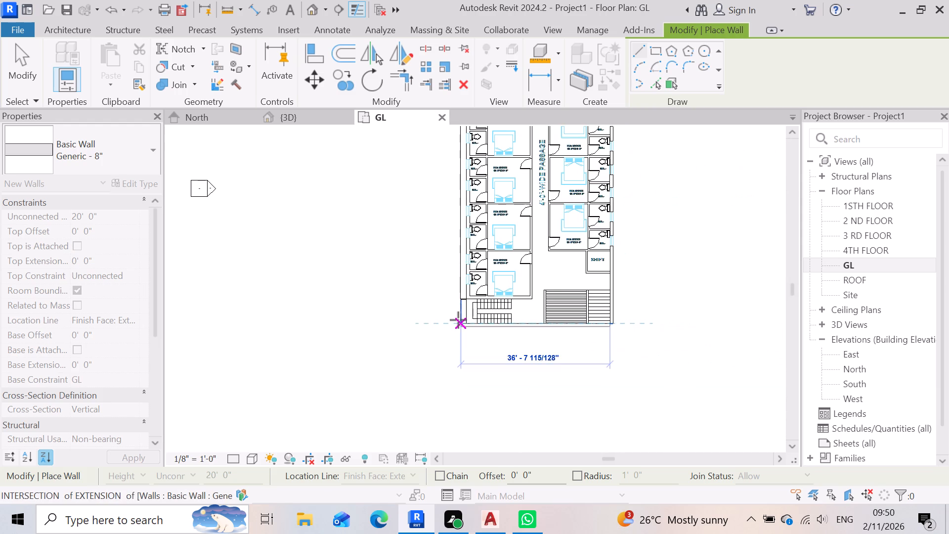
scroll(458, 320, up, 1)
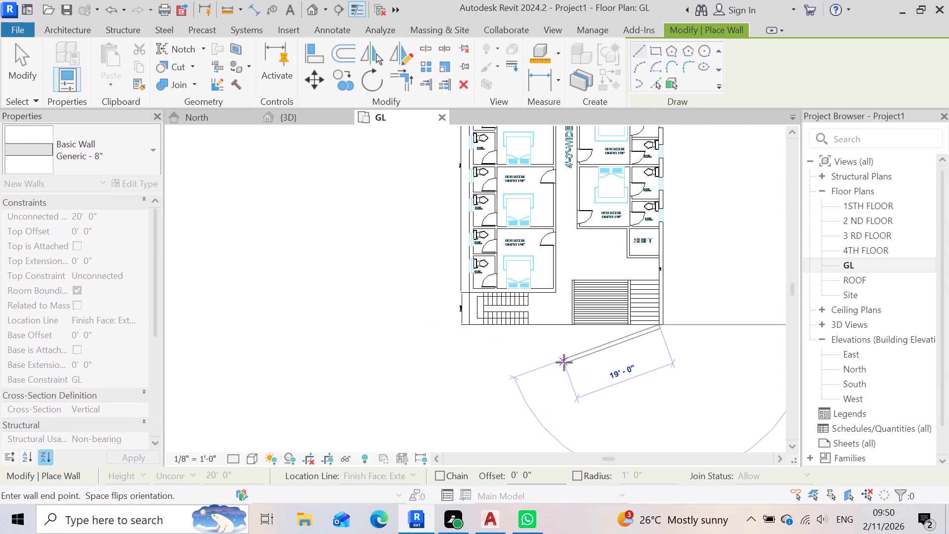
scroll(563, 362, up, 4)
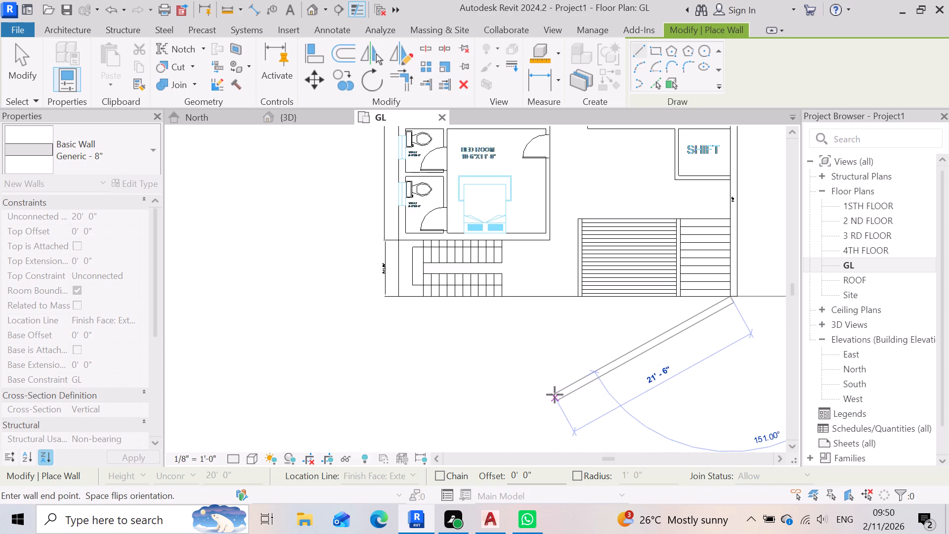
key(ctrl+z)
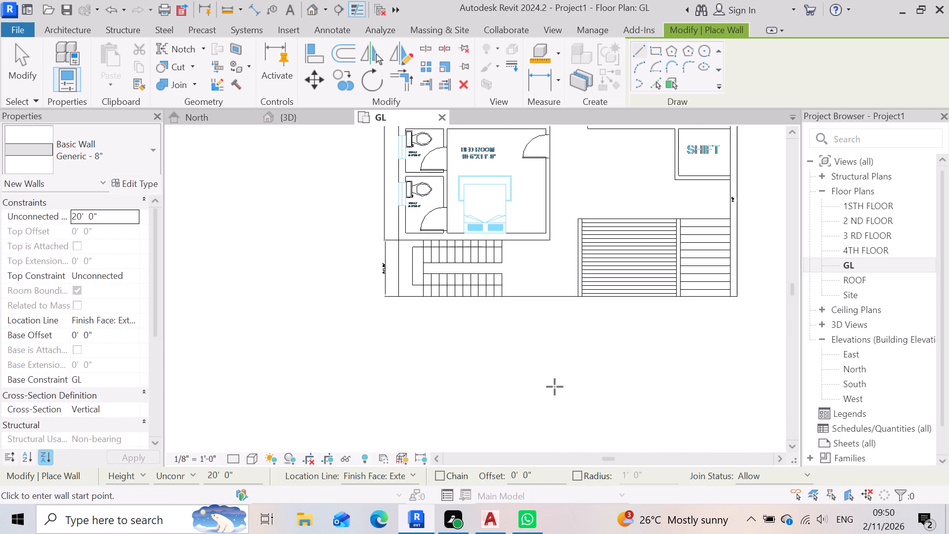
Undo the last east wall section, which runs from the sixth toilet window to the building's southeast corner.
key(ctrl+z)
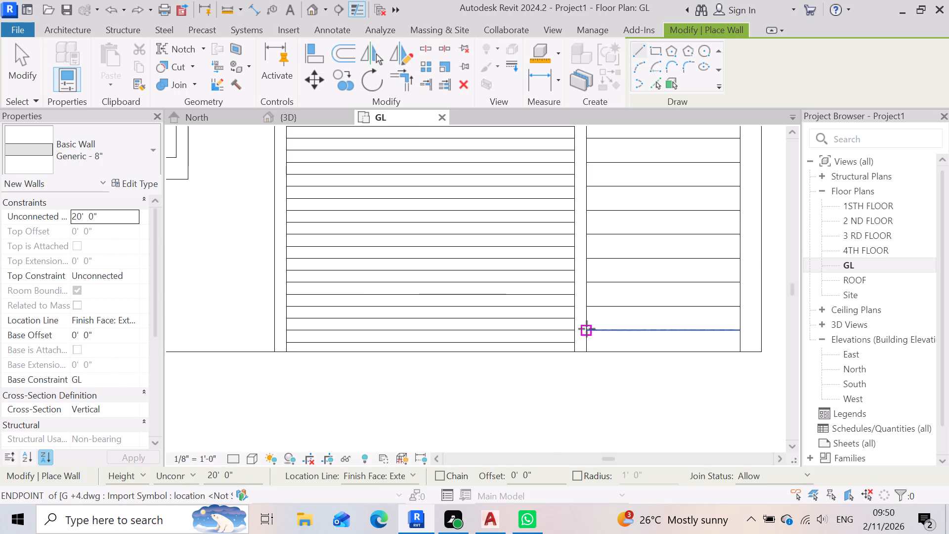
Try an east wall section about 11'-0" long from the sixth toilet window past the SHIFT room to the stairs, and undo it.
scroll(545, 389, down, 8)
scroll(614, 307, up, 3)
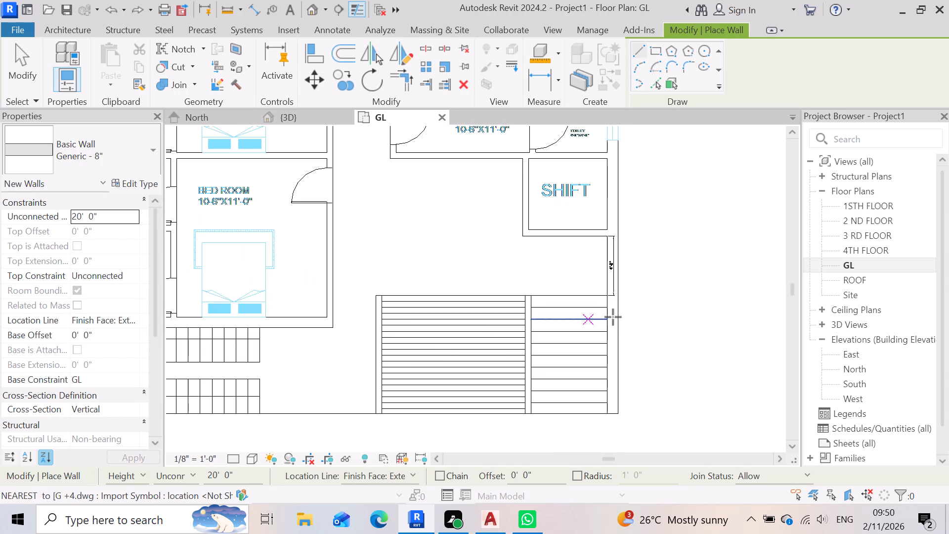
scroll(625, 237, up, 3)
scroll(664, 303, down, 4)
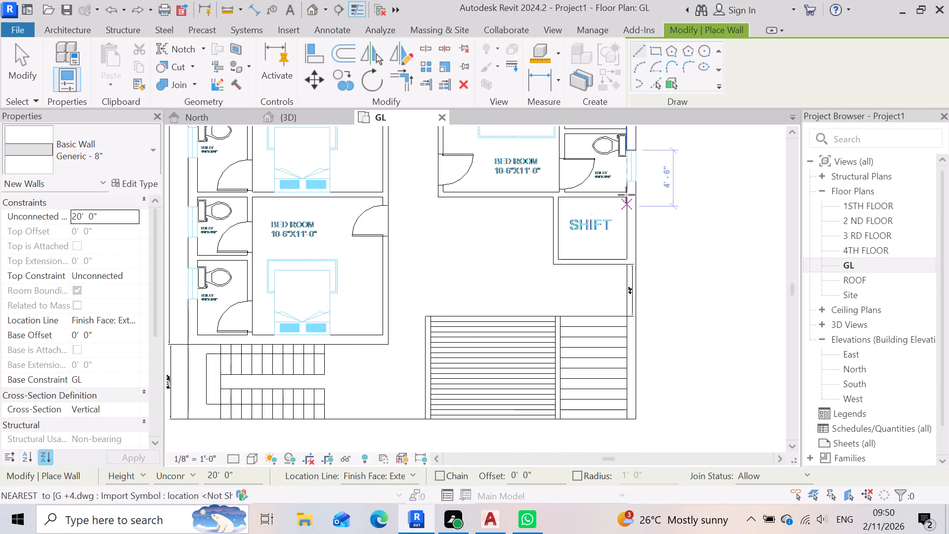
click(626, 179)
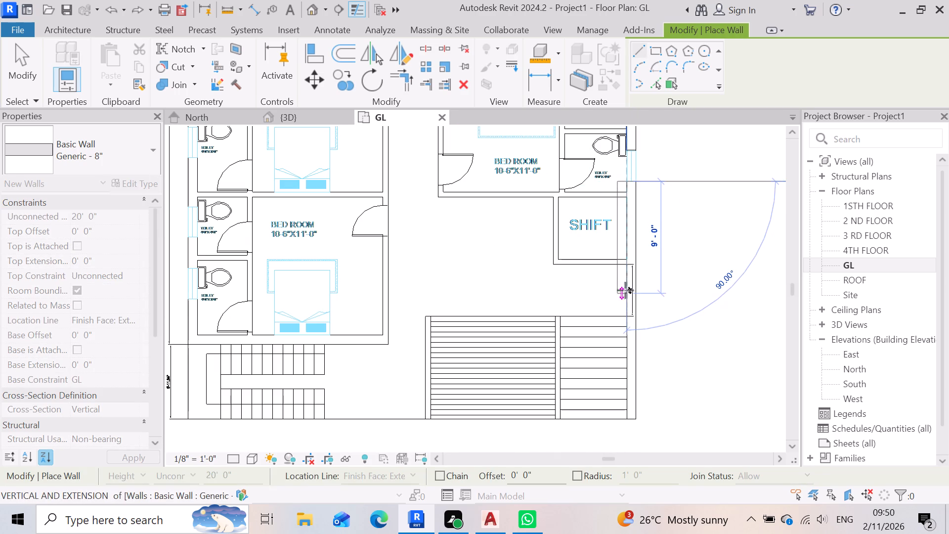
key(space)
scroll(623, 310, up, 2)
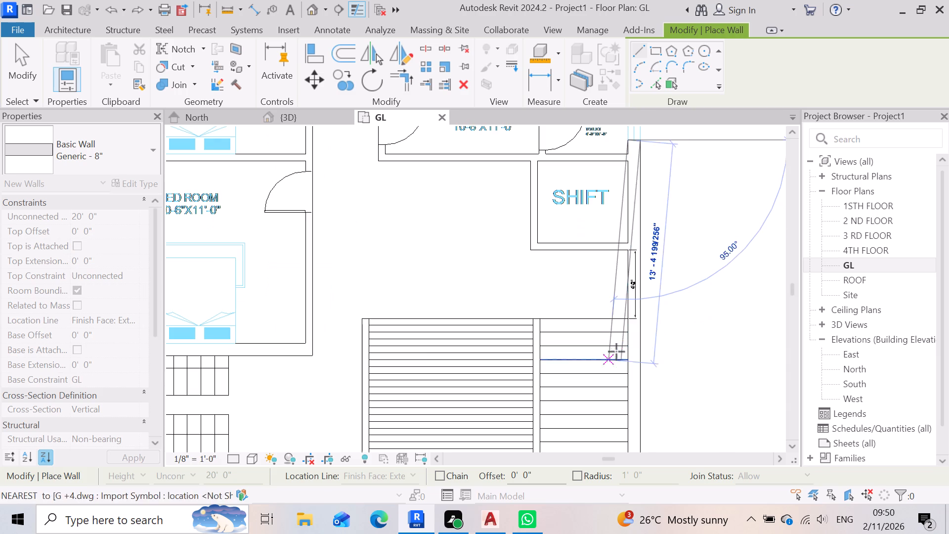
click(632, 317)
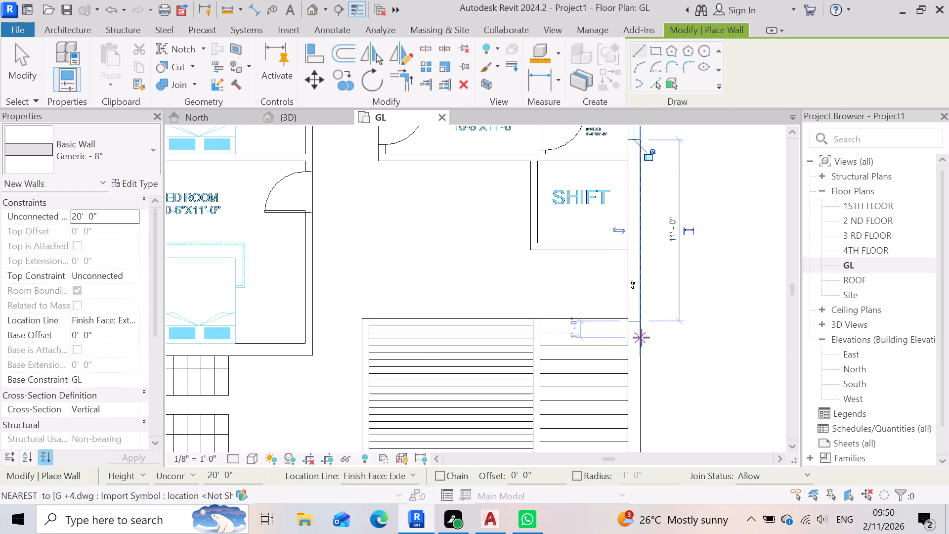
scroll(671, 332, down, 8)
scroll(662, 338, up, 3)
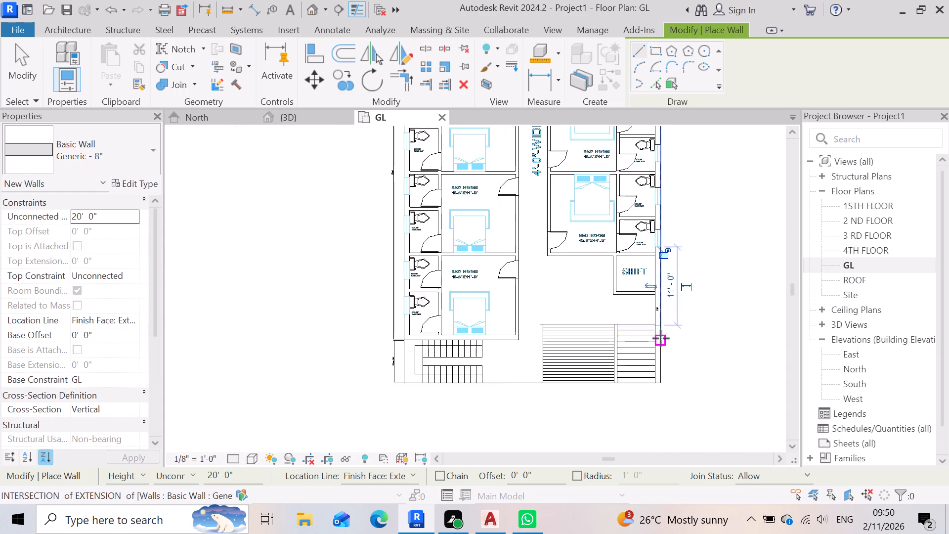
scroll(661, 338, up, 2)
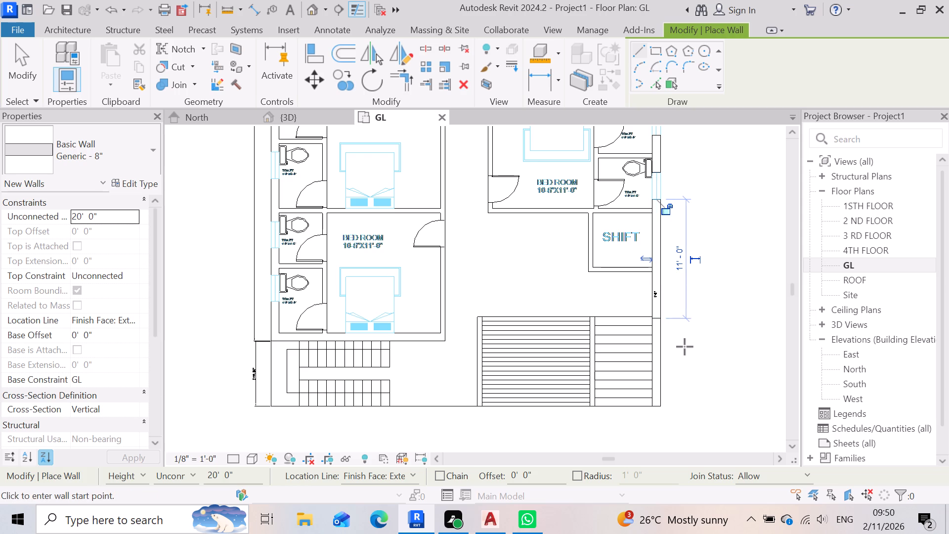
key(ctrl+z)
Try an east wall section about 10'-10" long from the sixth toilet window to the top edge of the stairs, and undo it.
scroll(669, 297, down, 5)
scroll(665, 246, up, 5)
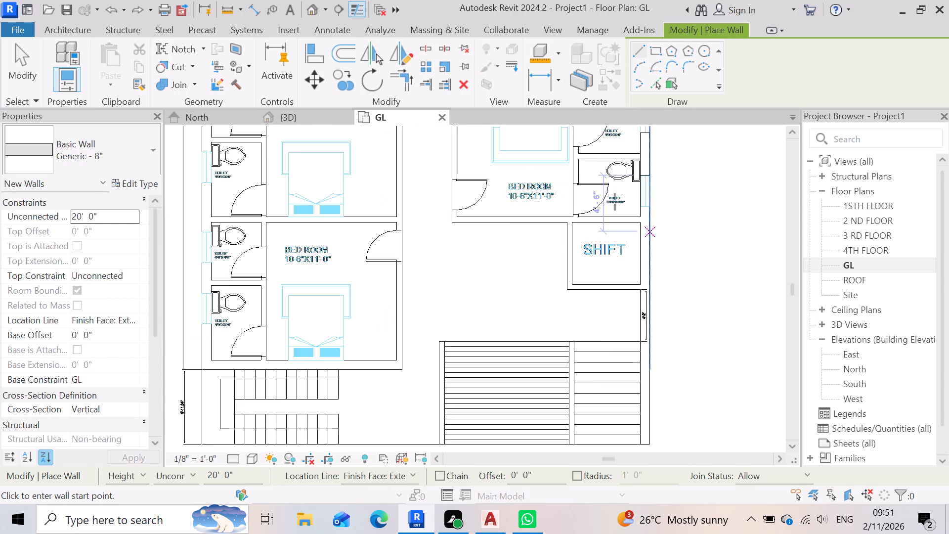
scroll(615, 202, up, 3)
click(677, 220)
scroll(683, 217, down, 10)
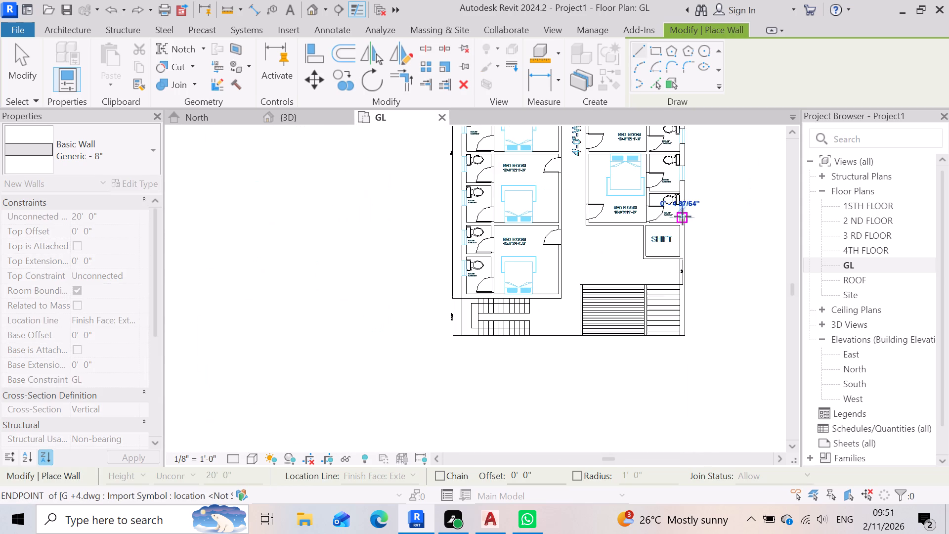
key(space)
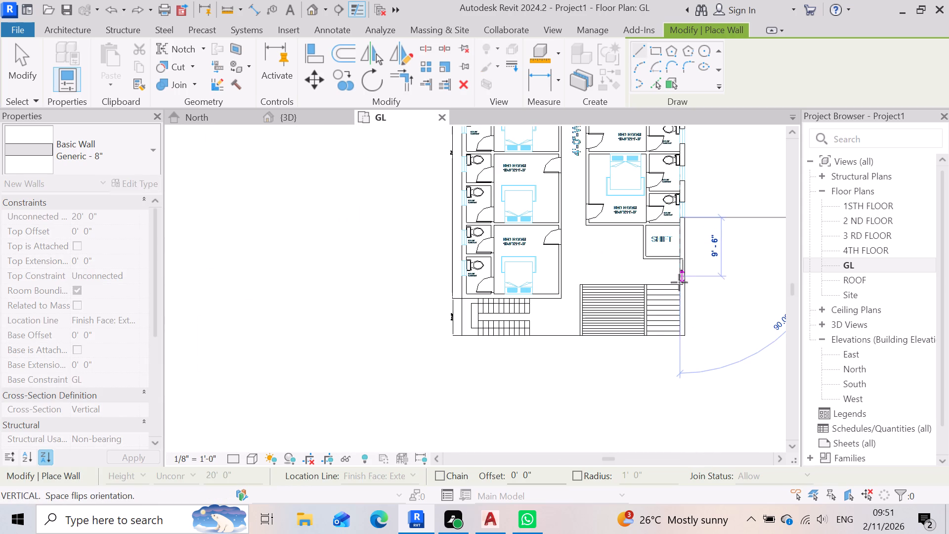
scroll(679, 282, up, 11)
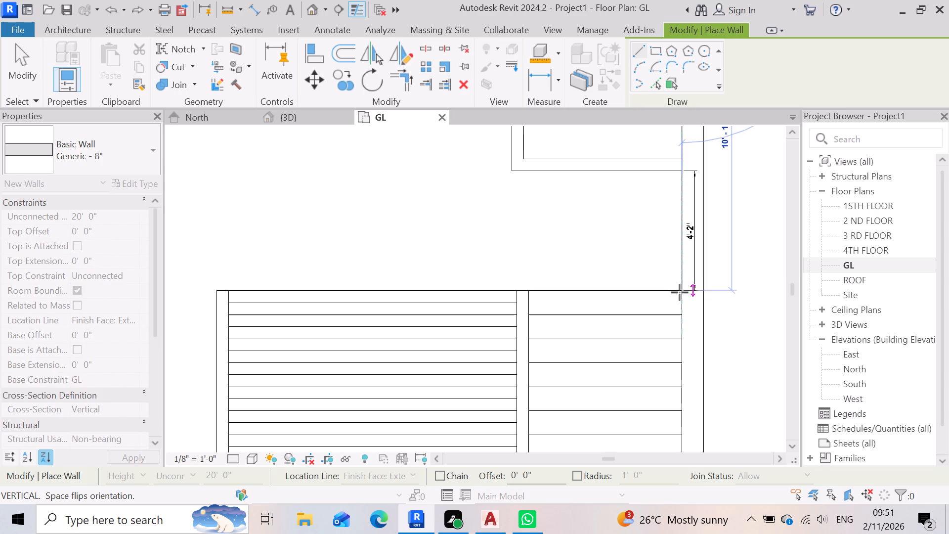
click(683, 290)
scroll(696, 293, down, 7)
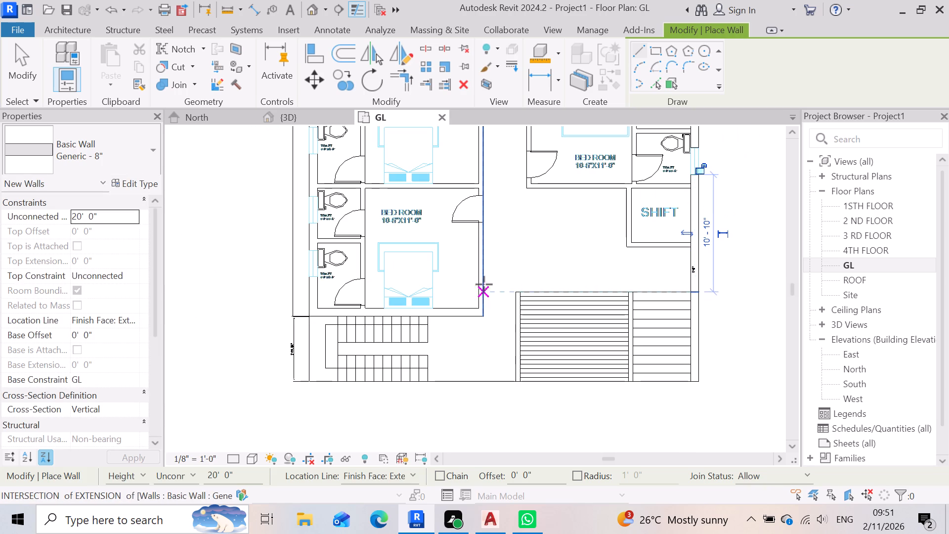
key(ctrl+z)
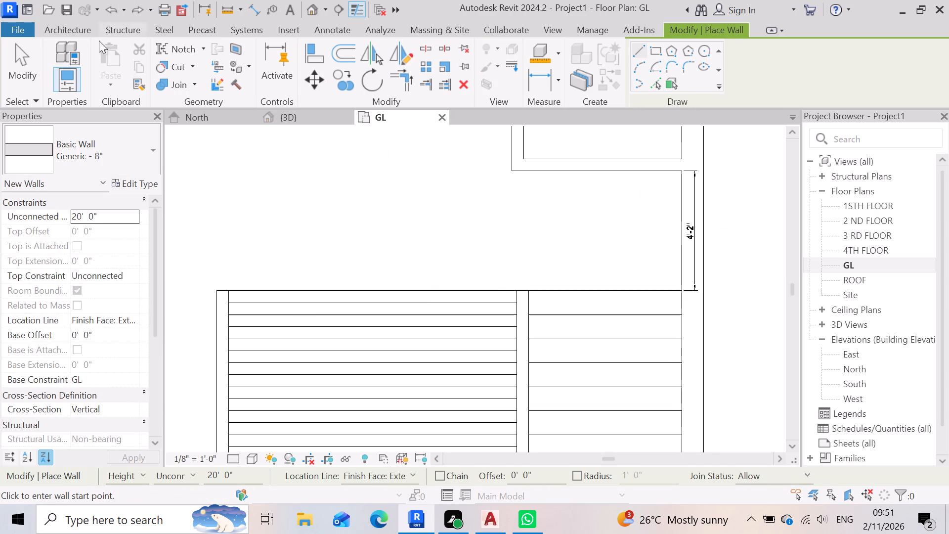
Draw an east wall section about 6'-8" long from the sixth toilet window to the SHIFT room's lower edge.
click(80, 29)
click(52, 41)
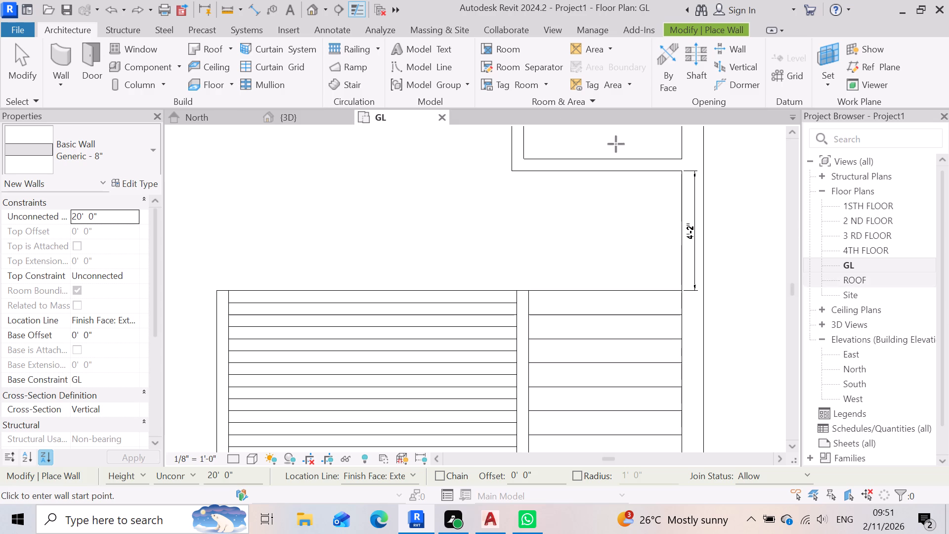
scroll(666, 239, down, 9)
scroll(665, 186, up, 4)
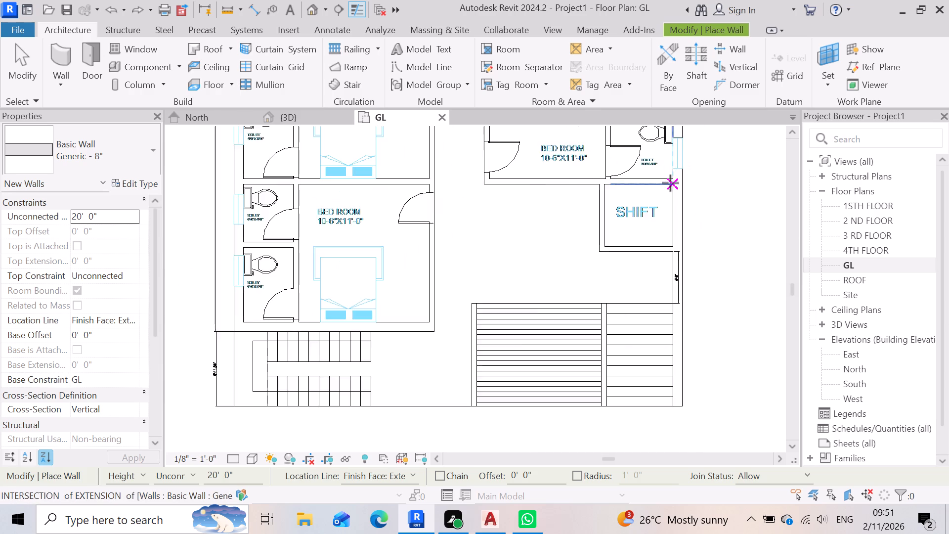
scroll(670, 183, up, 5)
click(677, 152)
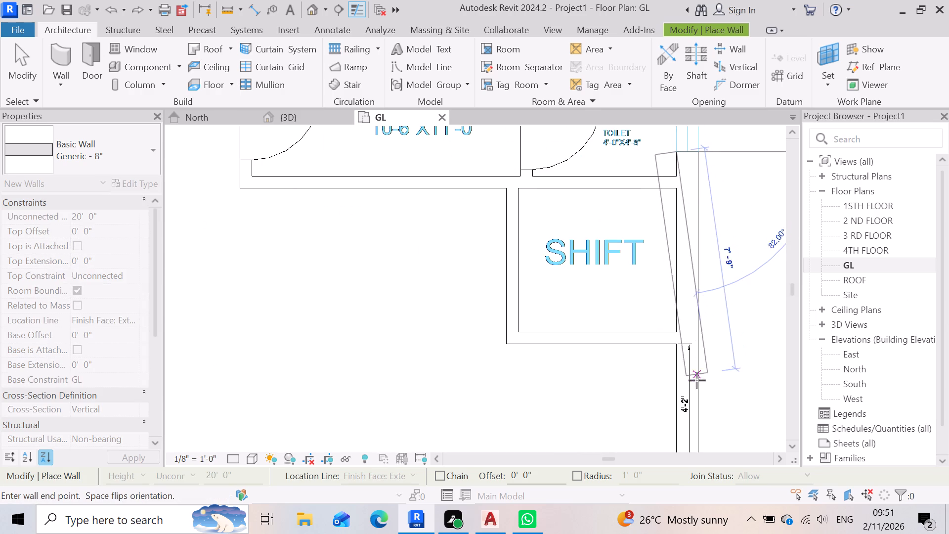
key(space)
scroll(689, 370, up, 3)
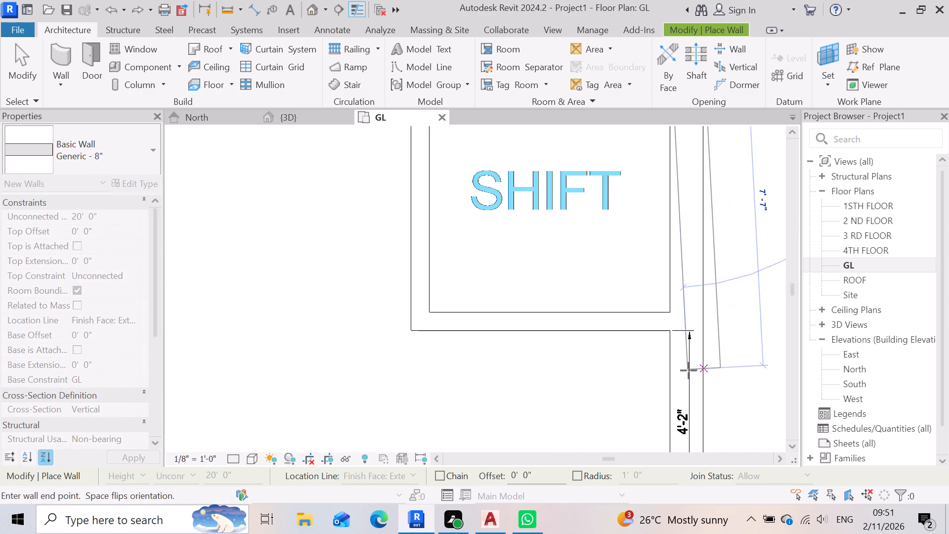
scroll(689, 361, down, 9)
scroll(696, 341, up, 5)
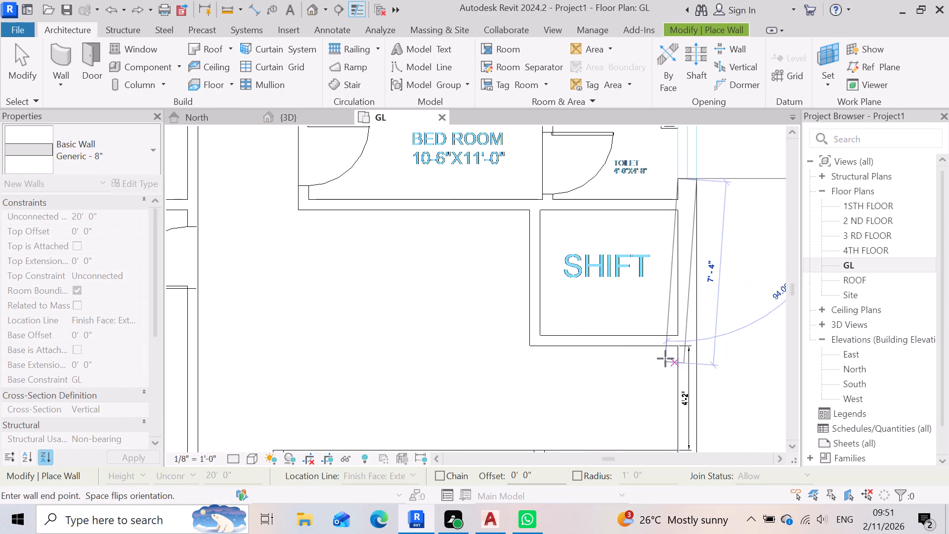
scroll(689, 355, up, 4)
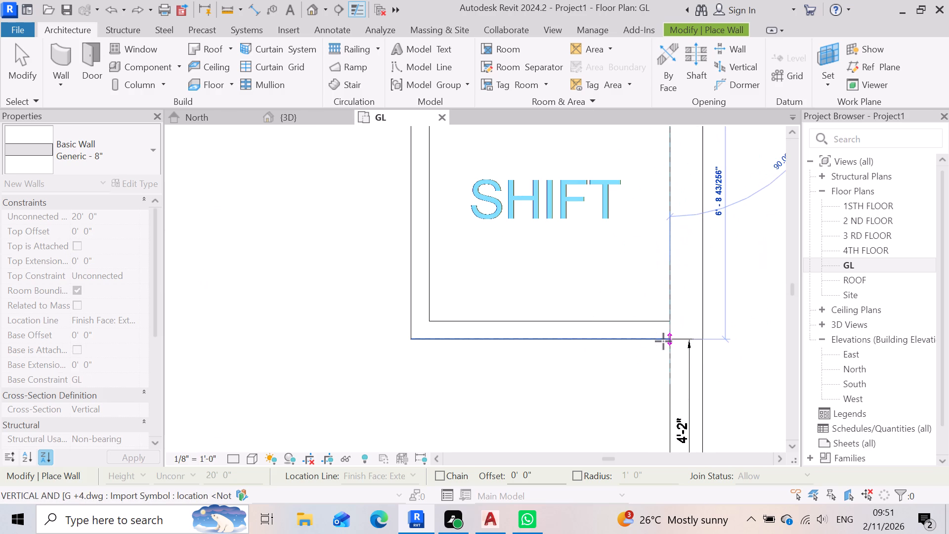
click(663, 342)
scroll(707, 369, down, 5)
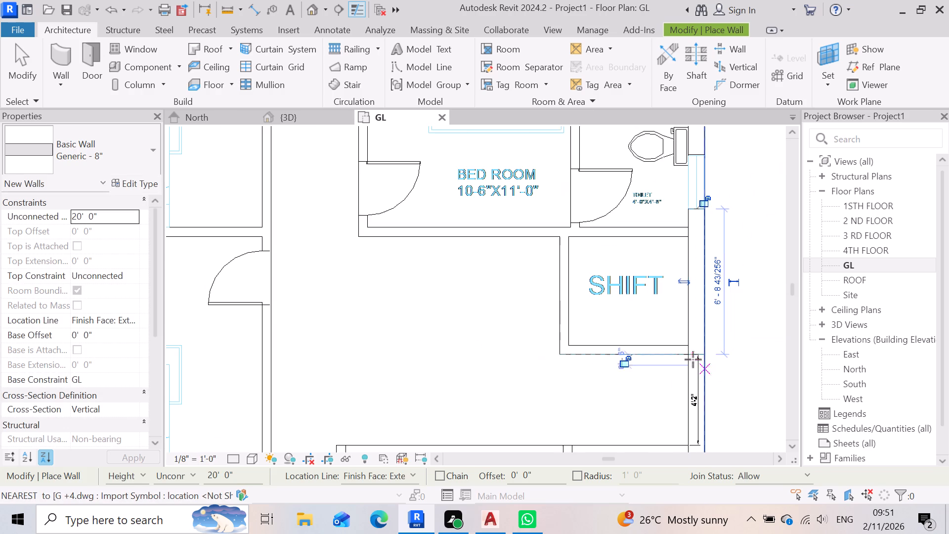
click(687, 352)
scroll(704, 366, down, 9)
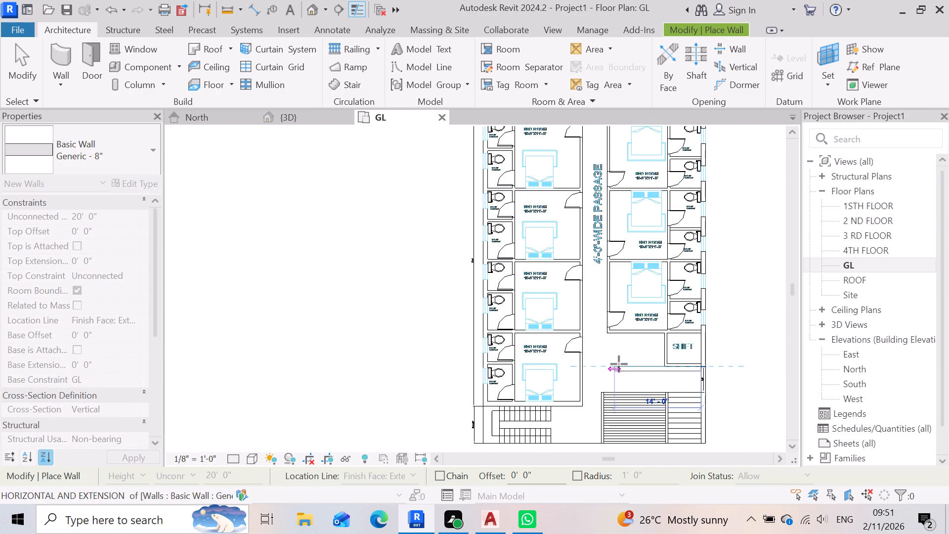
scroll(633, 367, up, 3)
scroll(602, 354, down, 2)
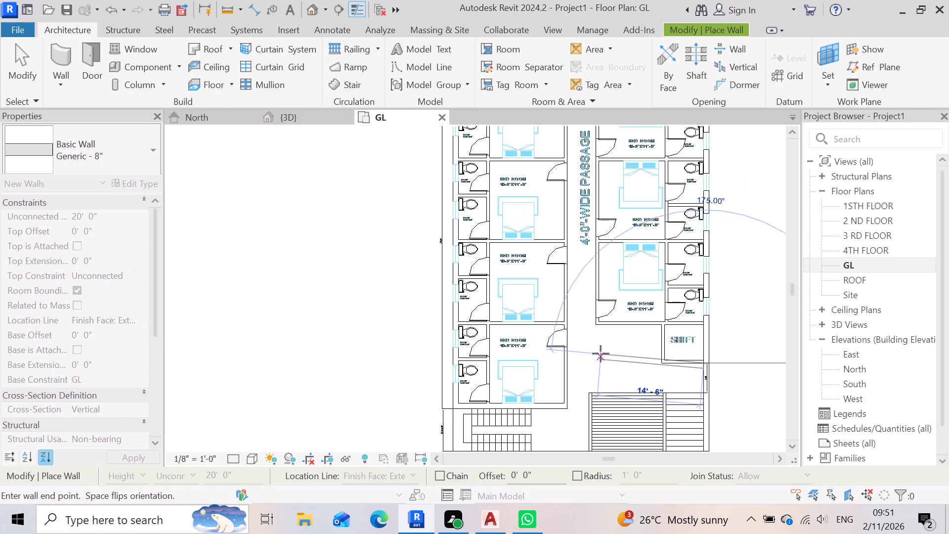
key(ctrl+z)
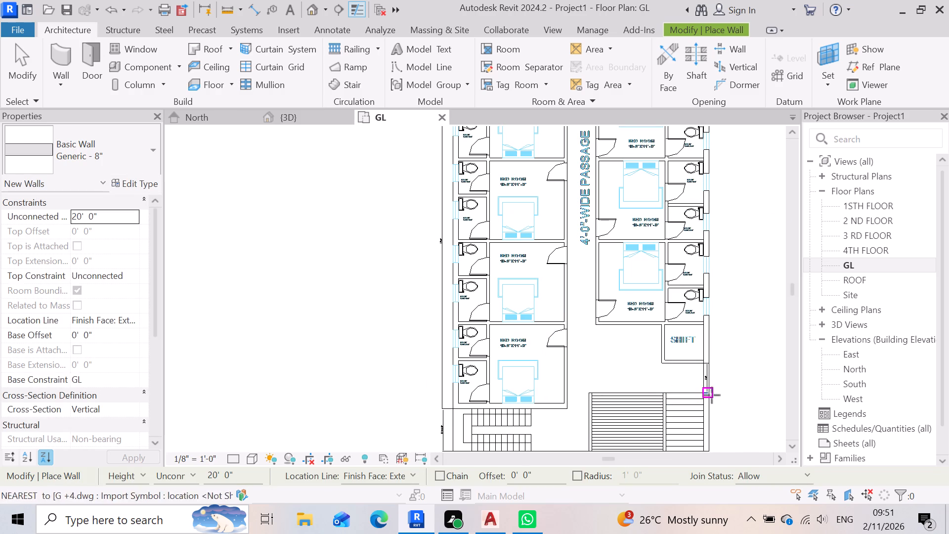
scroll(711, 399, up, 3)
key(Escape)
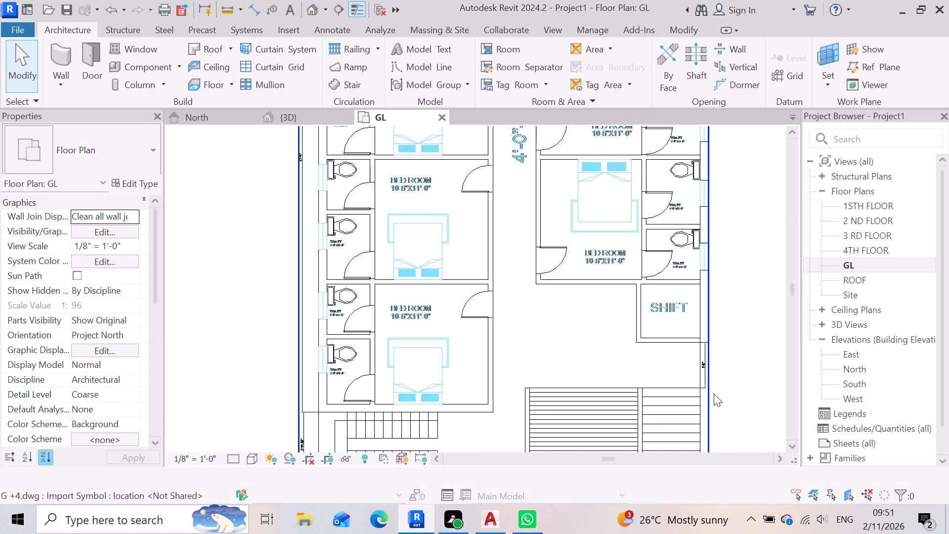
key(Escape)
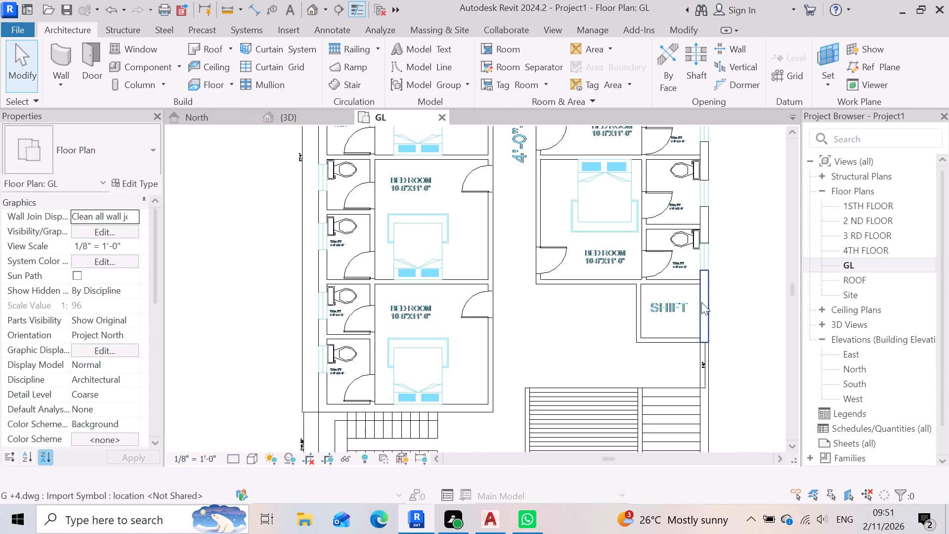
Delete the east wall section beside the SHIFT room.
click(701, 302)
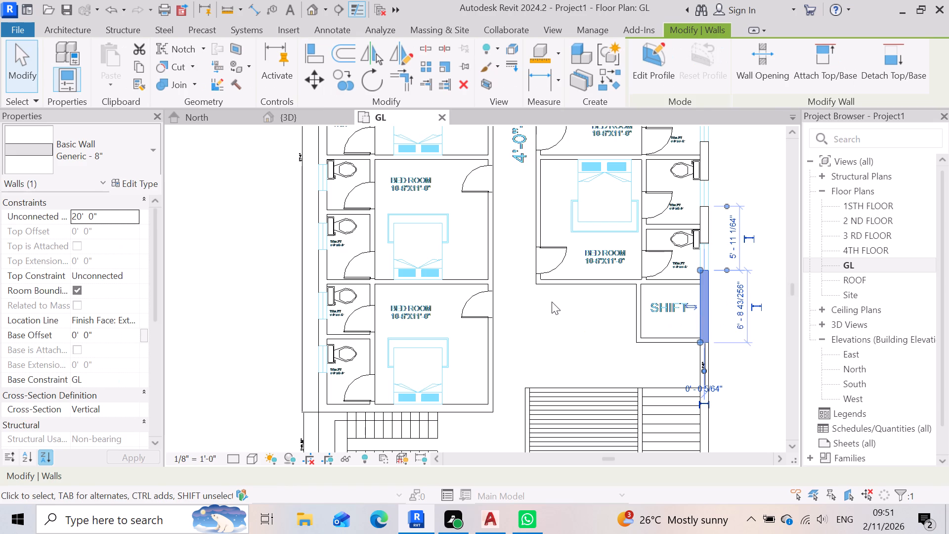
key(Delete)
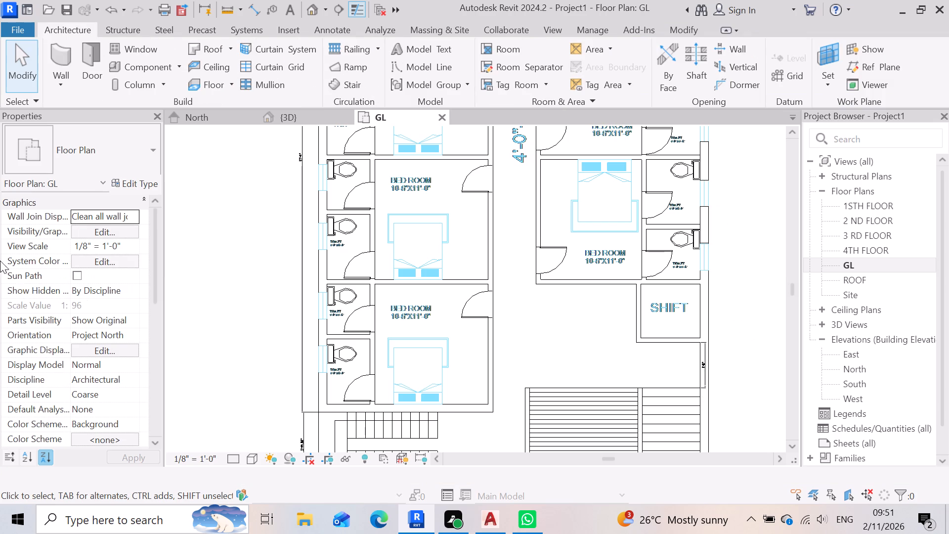
Draw an east wall section about 10'-10" long from the sixth toilet window past the SHIFT room to the top edge of the stairs.
click(66, 53)
scroll(722, 271, up, 3)
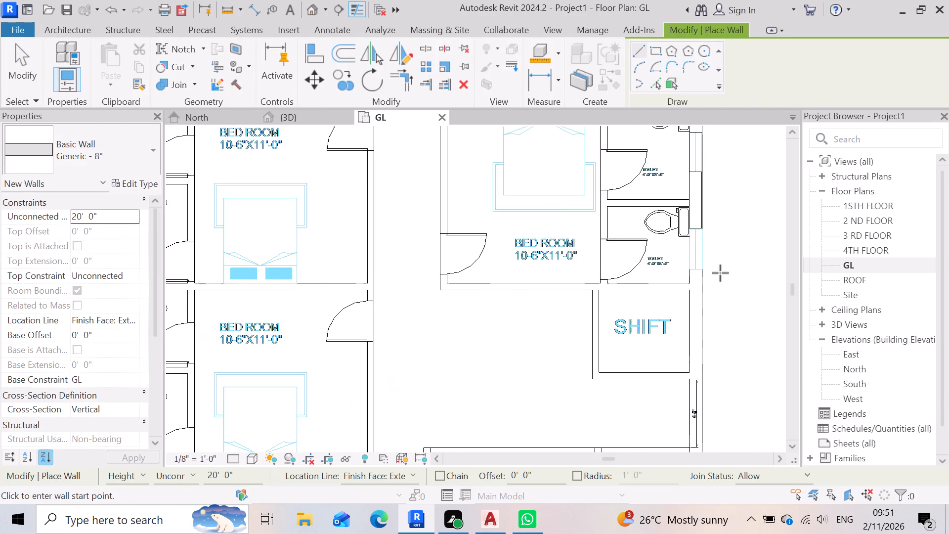
scroll(720, 273, up, 3)
click(677, 292)
scroll(712, 289, down, 3)
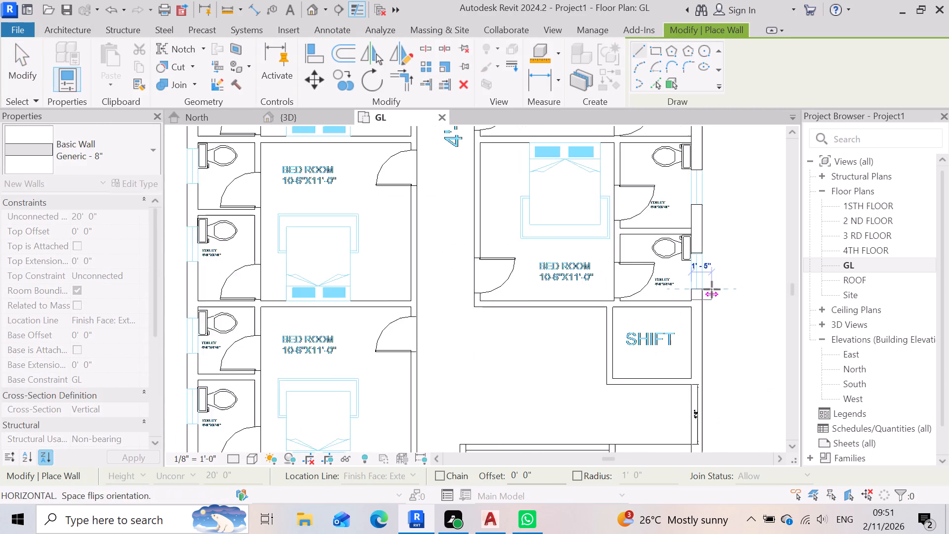
scroll(712, 289, down, 7)
scroll(726, 397, up, 3)
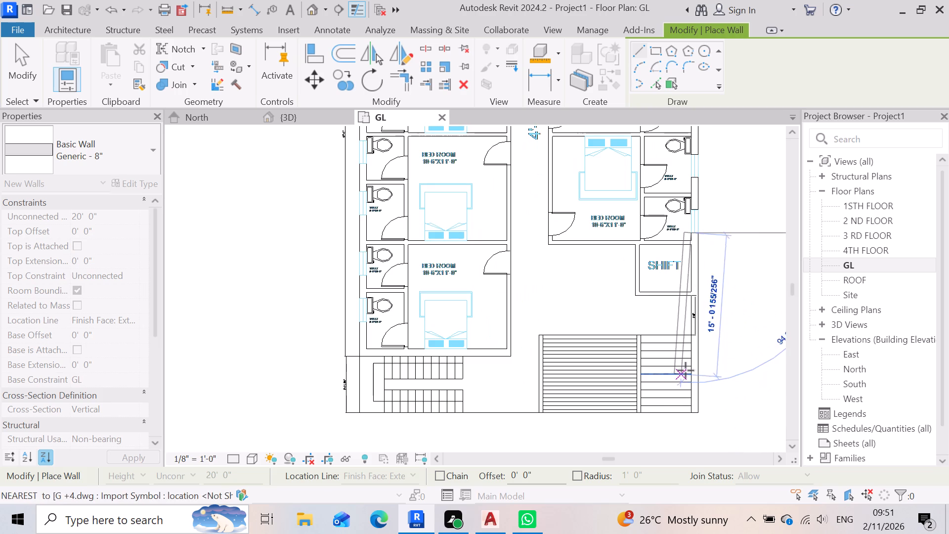
key(space)
scroll(689, 356, up, 3)
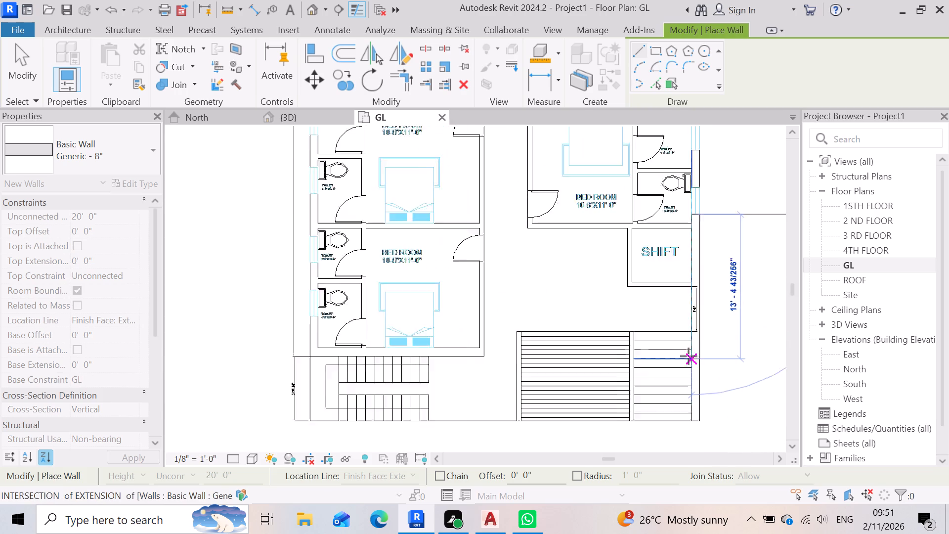
scroll(698, 324, up, 8)
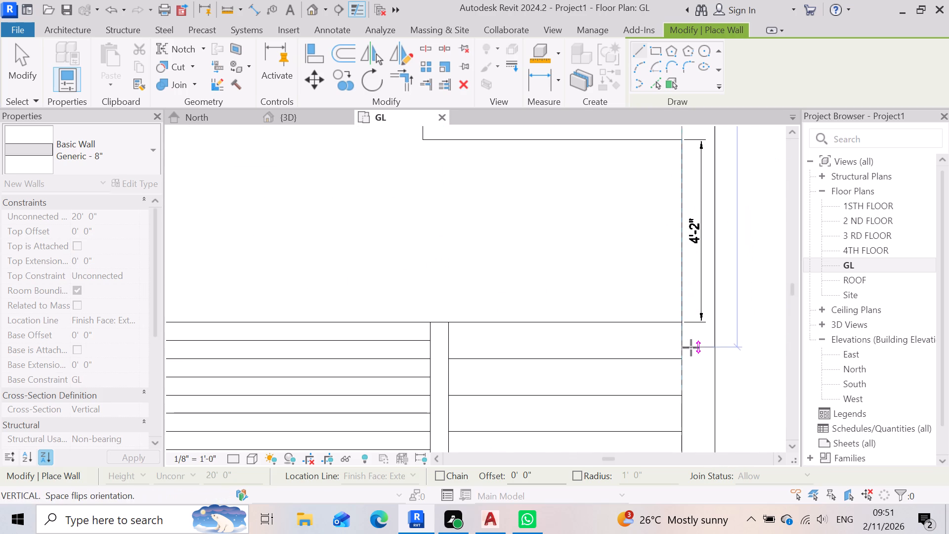
click(684, 321)
scroll(710, 343, down, 5)
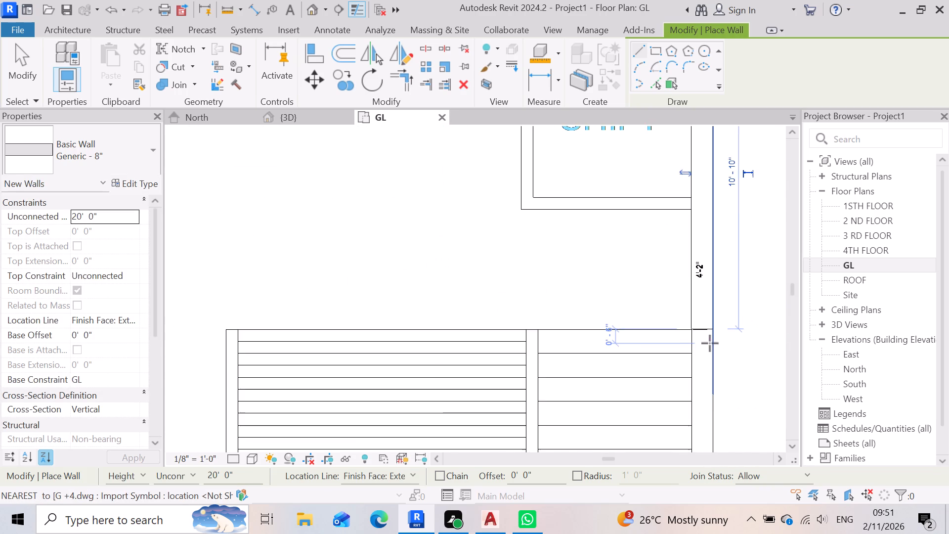
scroll(591, 387, down, 4)
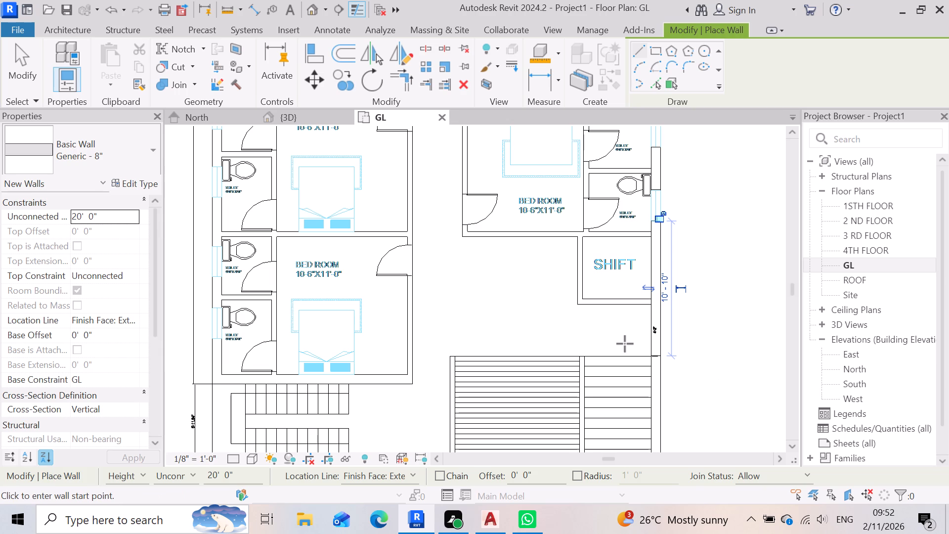
Draw a wall about 19'-7" long from the east wall's lower end along the stairs' top edge to the last west bedroom's passage wall.
scroll(658, 375, up, 3)
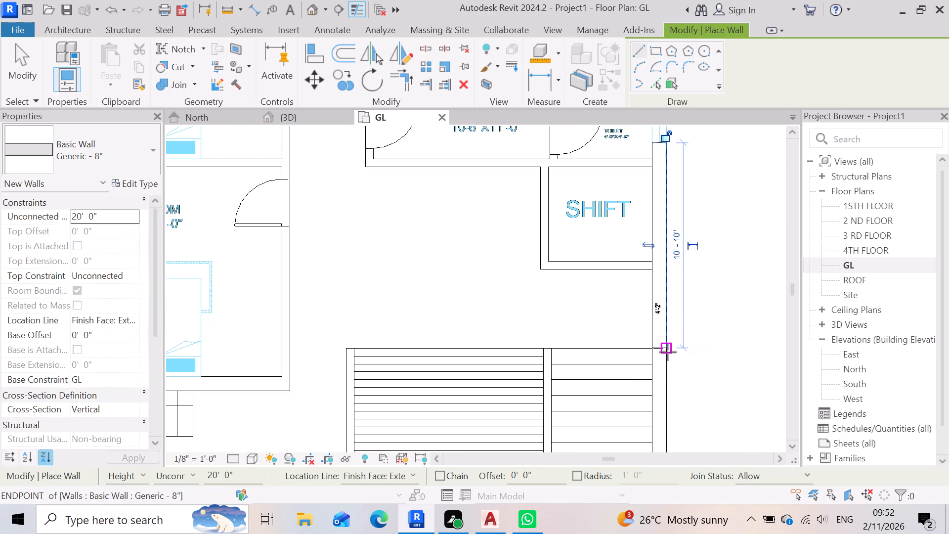
click(653, 352)
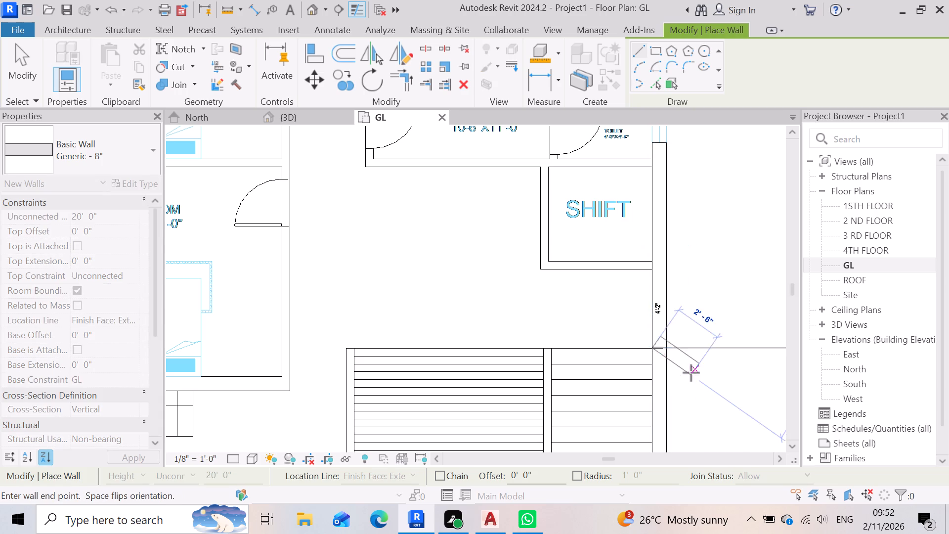
scroll(691, 373, down, 5)
scroll(514, 367, up, 3)
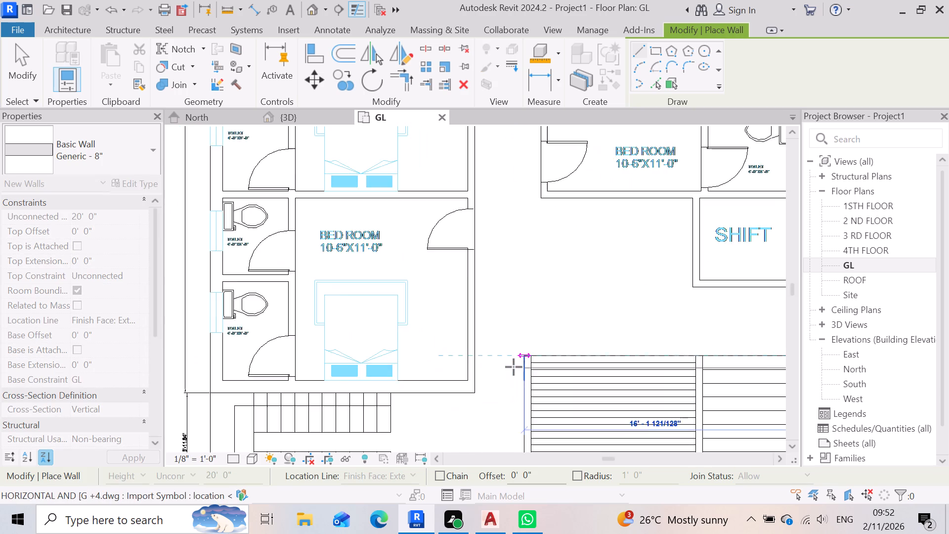
scroll(514, 367, up, 4)
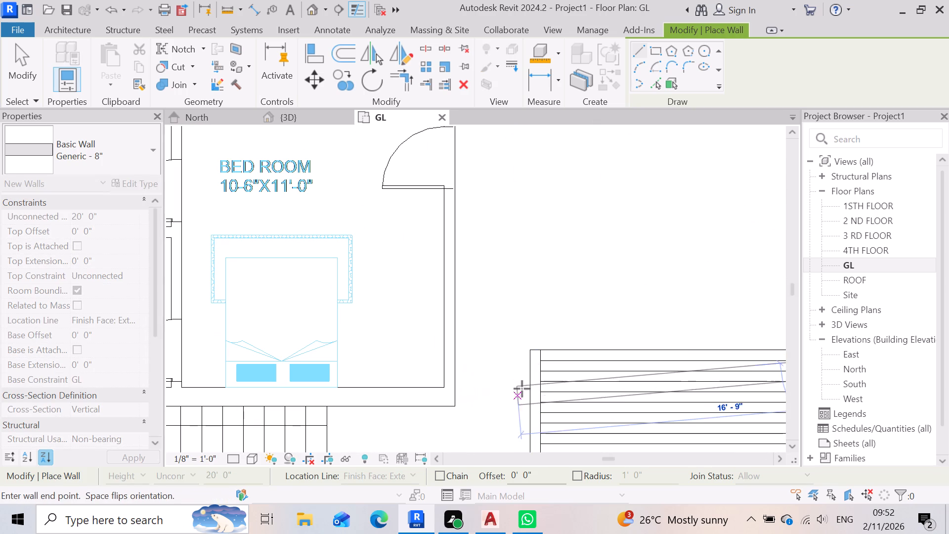
scroll(483, 380, down, 8)
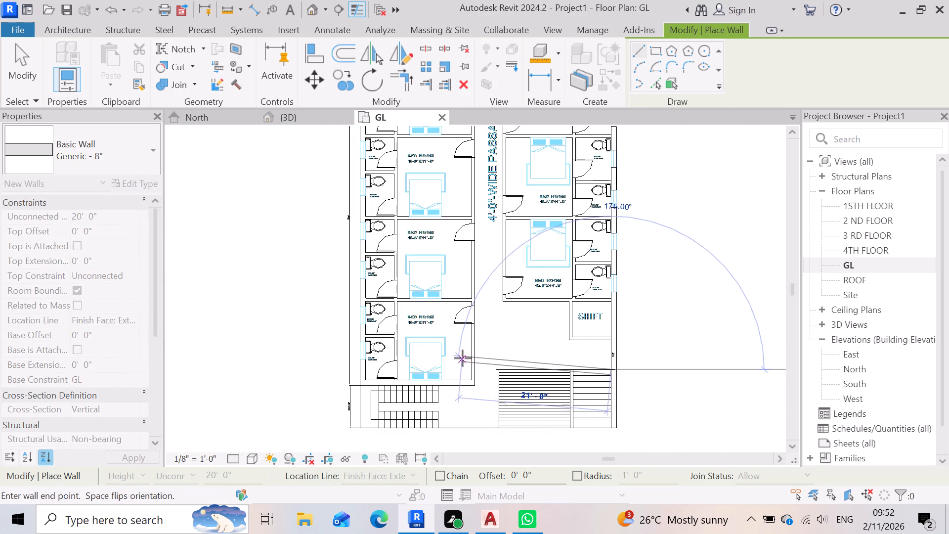
scroll(483, 369, up, 3)
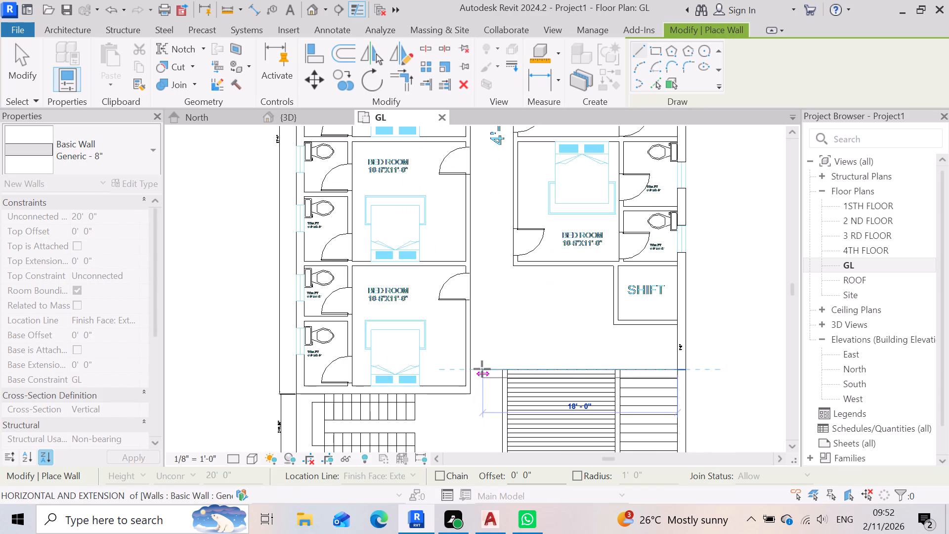
key(space)
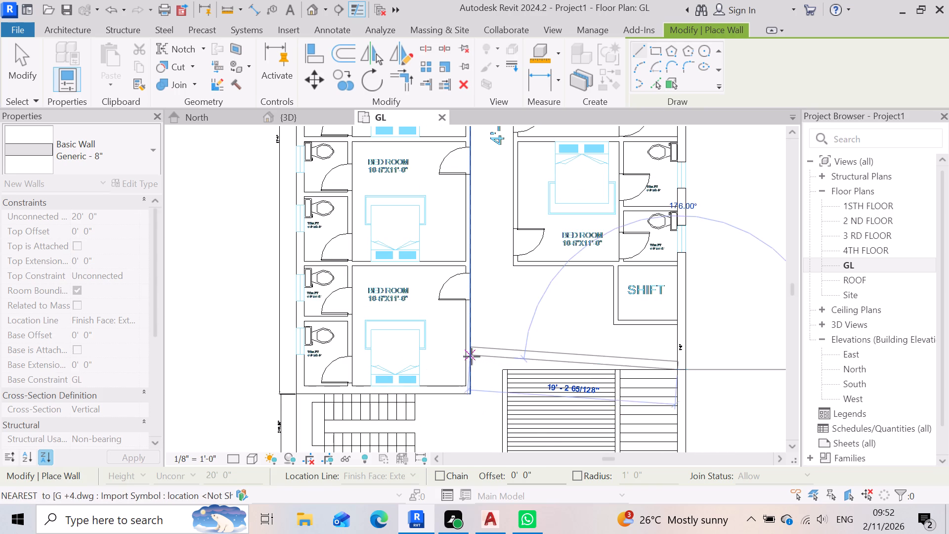
scroll(531, 378, down, 5)
scroll(542, 364, up, 2)
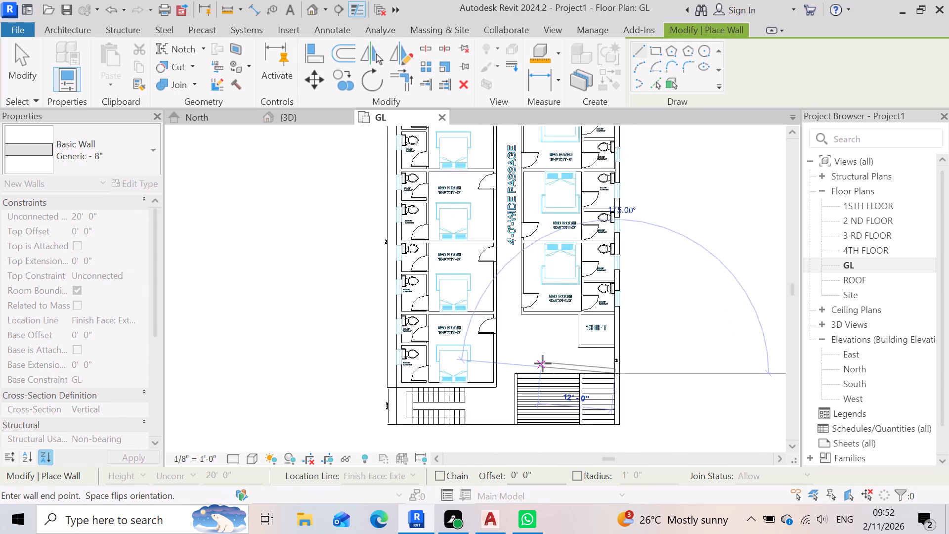
scroll(543, 363, up, 7)
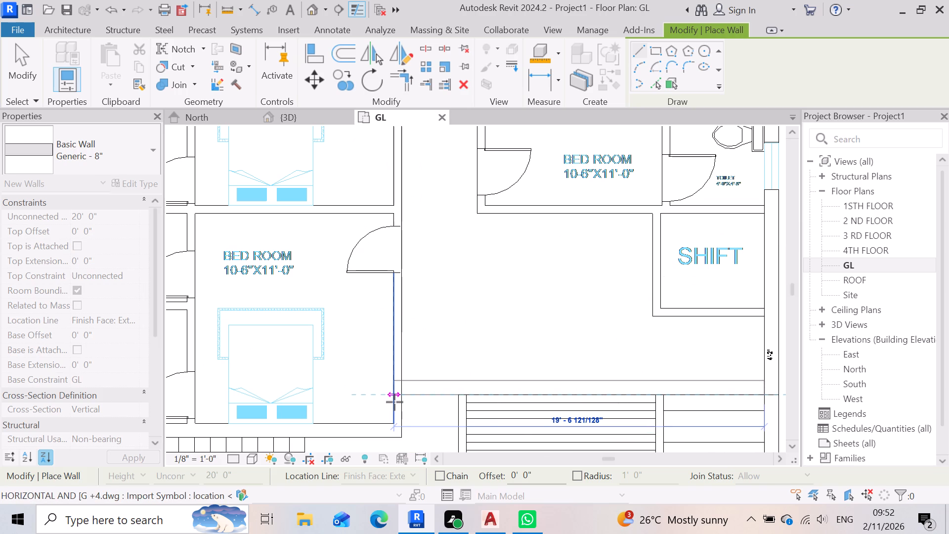
click(394, 402)
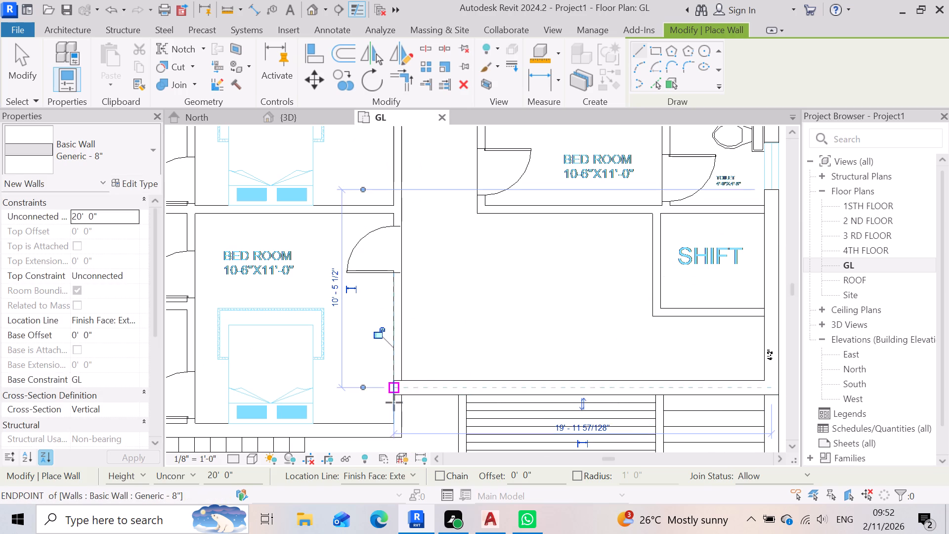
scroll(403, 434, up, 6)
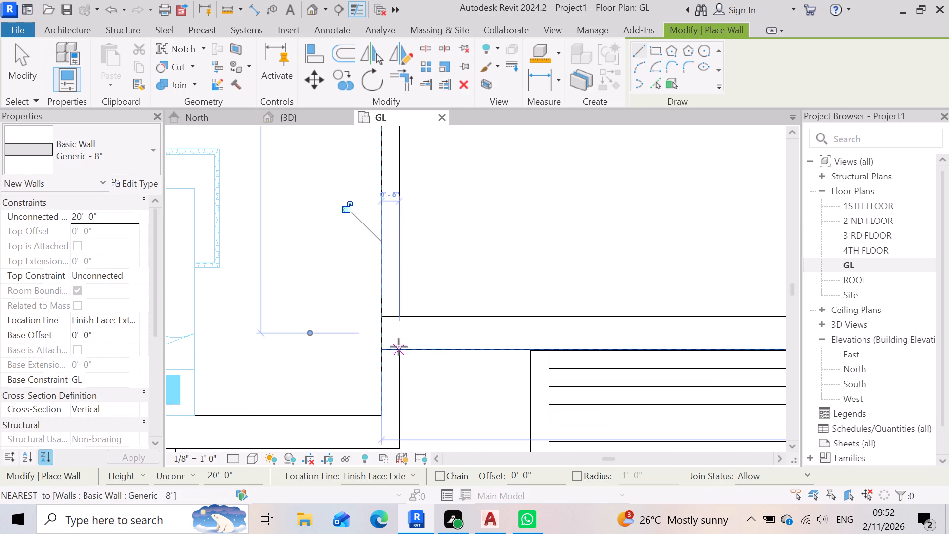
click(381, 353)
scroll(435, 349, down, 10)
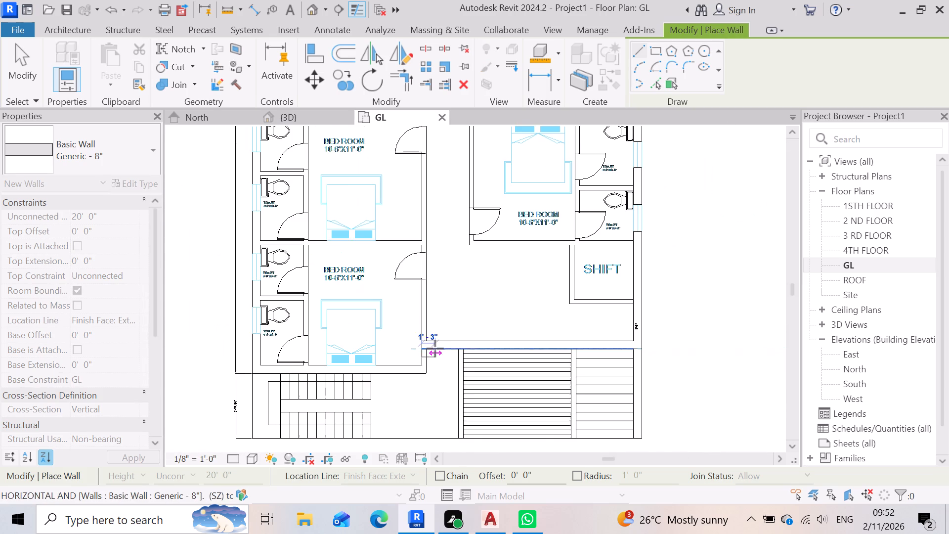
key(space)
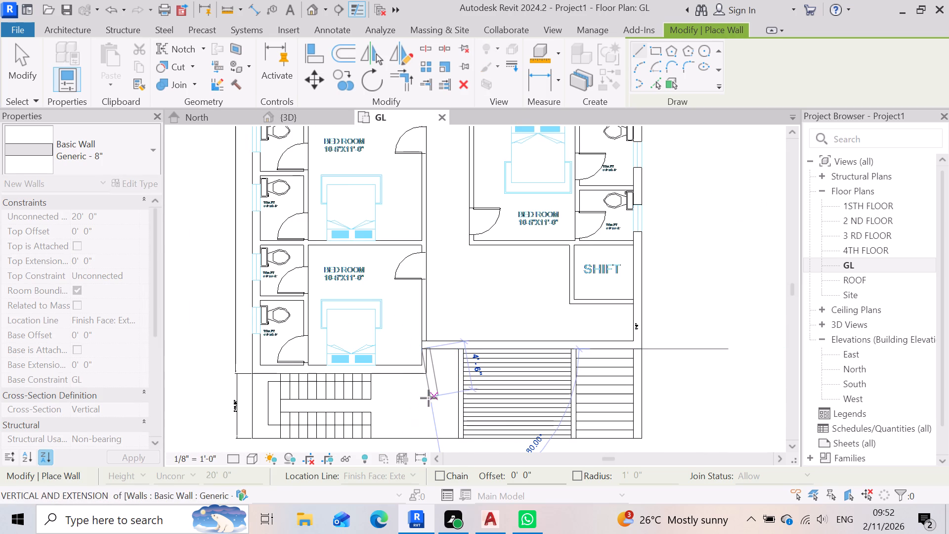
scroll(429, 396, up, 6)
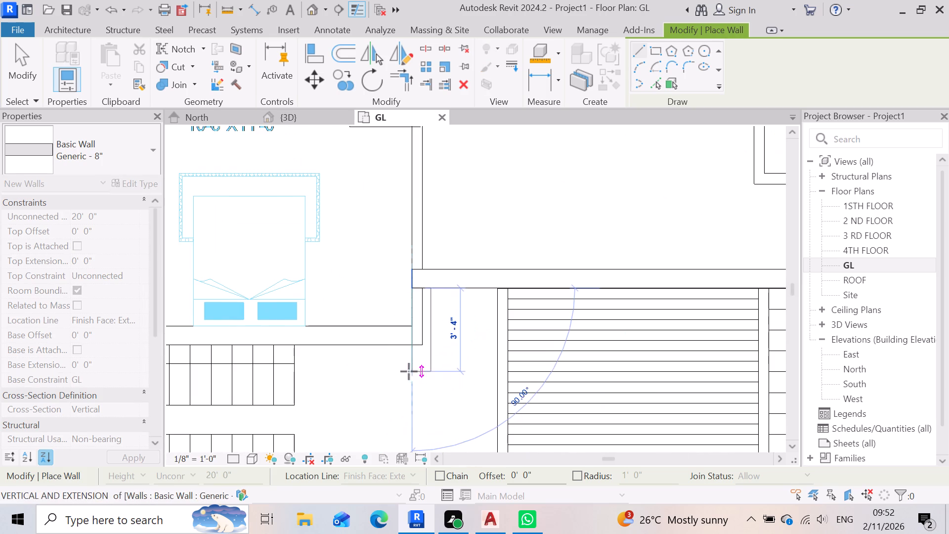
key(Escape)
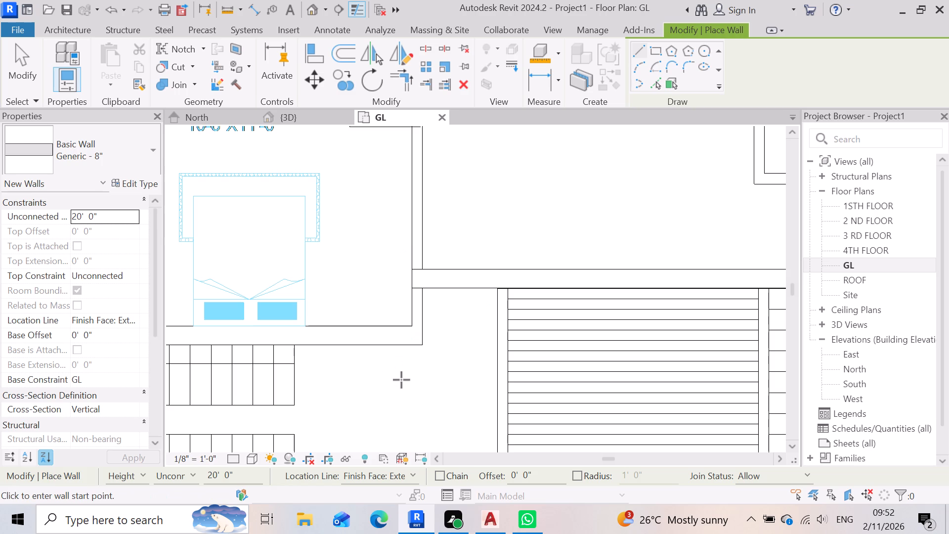
Undo the wall drawn along the top edge of the stairs.
key(ctrl+z)
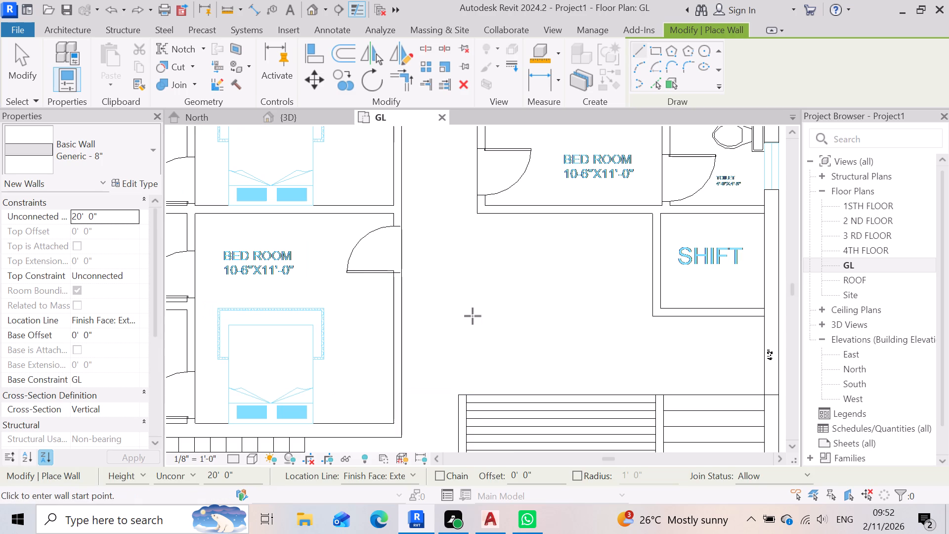
Draw an east wall section about 8' long from the stairs' top edge down to their bottom edge.
scroll(463, 322, down, 6)
scroll(596, 356, up, 7)
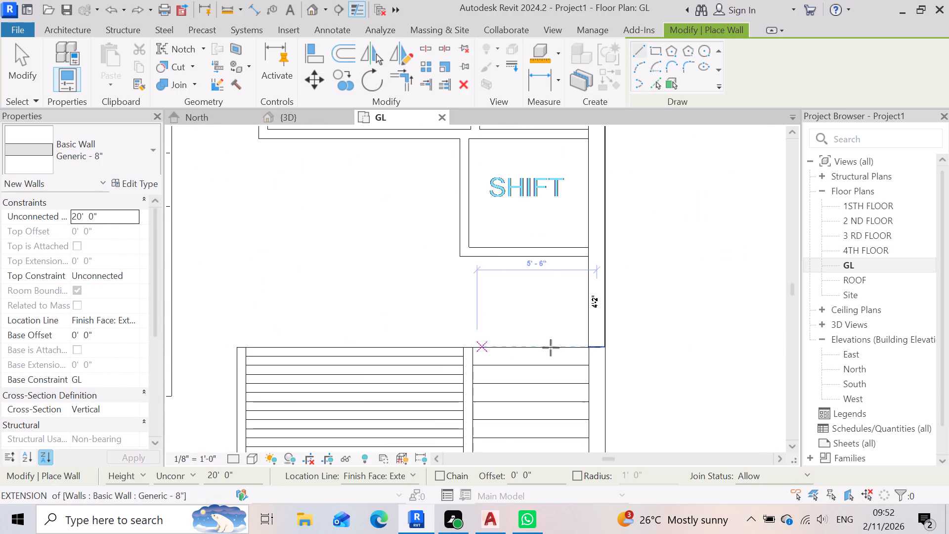
scroll(575, 328, down, 9)
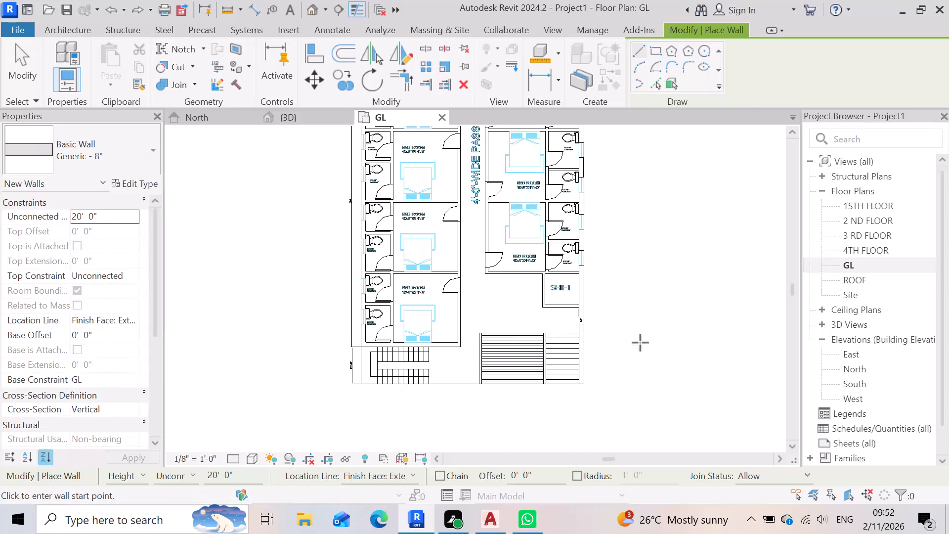
scroll(628, 335, up, 7)
click(516, 324)
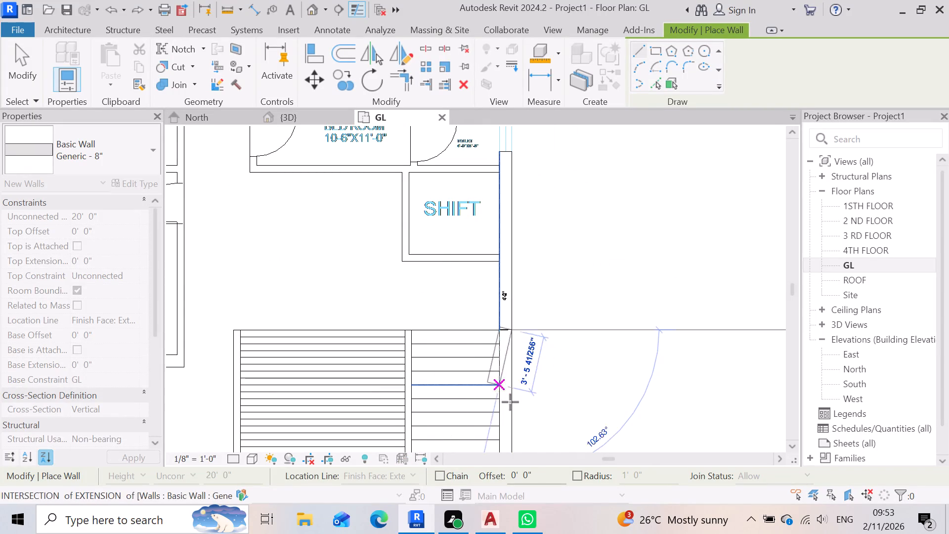
scroll(517, 372, down, 9)
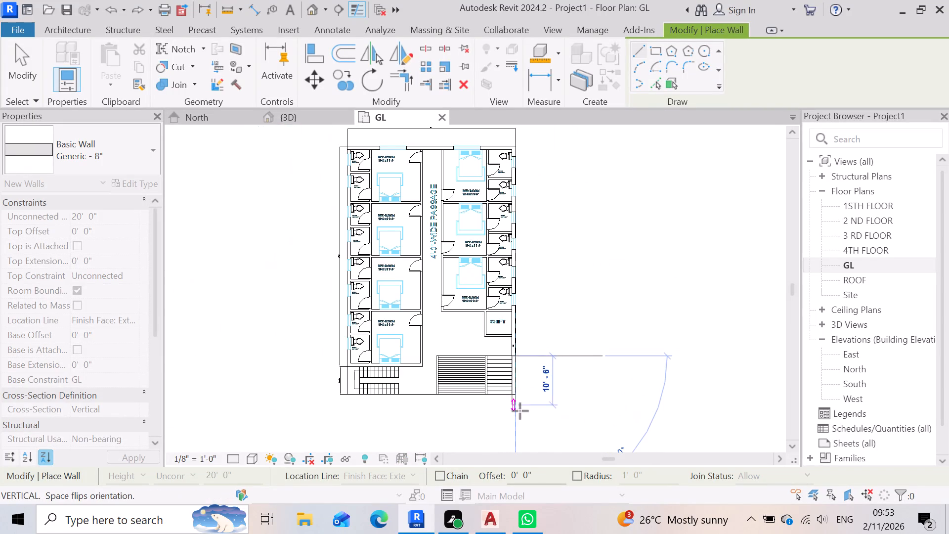
scroll(519, 416, up, 10)
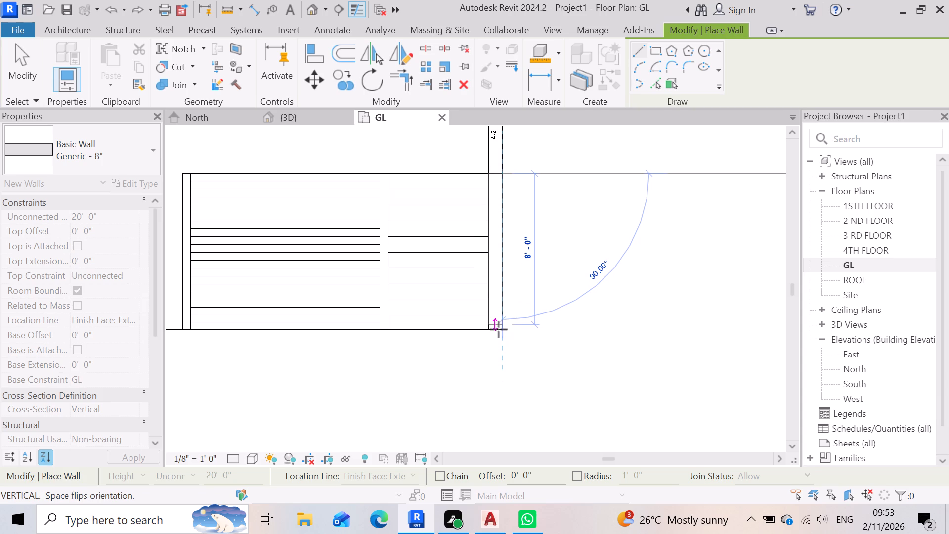
scroll(498, 332, up, 7)
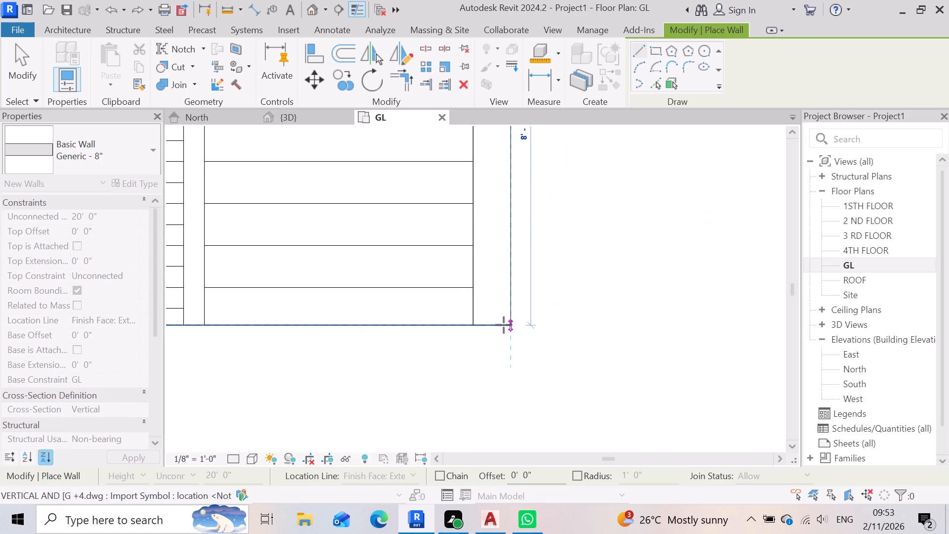
click(504, 325)
Draw a wall about 16'-1" long under the last west bedroom, from its passage-side corner to the building's west edge.
scroll(578, 351, down, 12)
scroll(370, 292, up, 3)
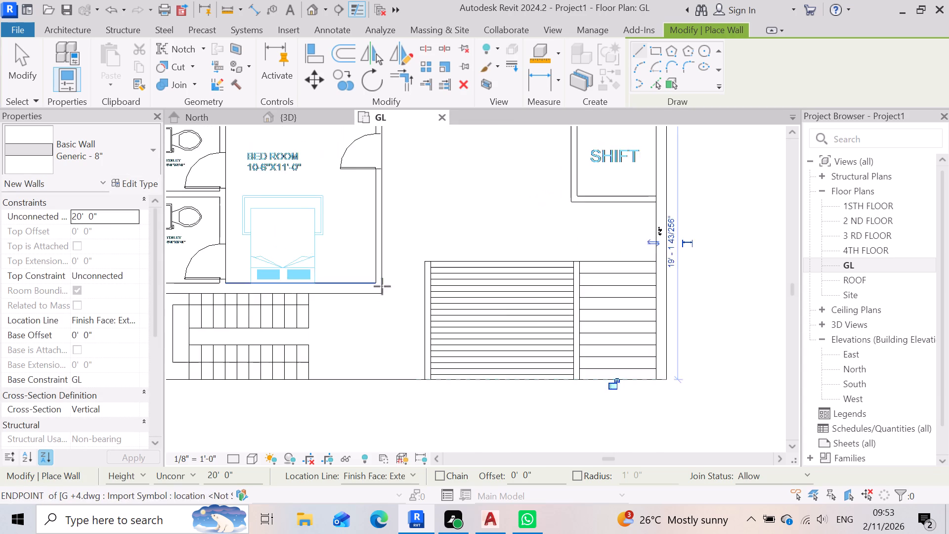
scroll(382, 286, up, 8)
click(392, 311)
scroll(468, 343, down, 3)
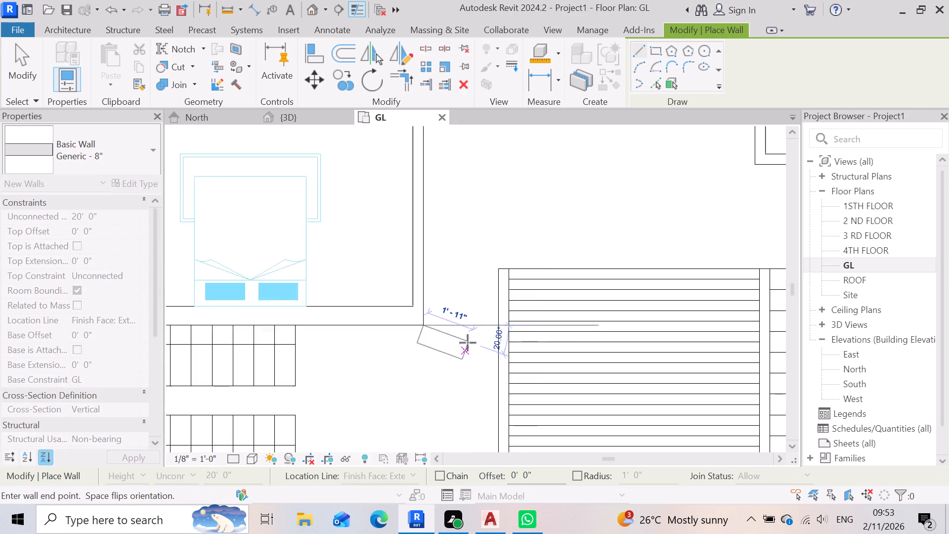
scroll(468, 343, down, 6)
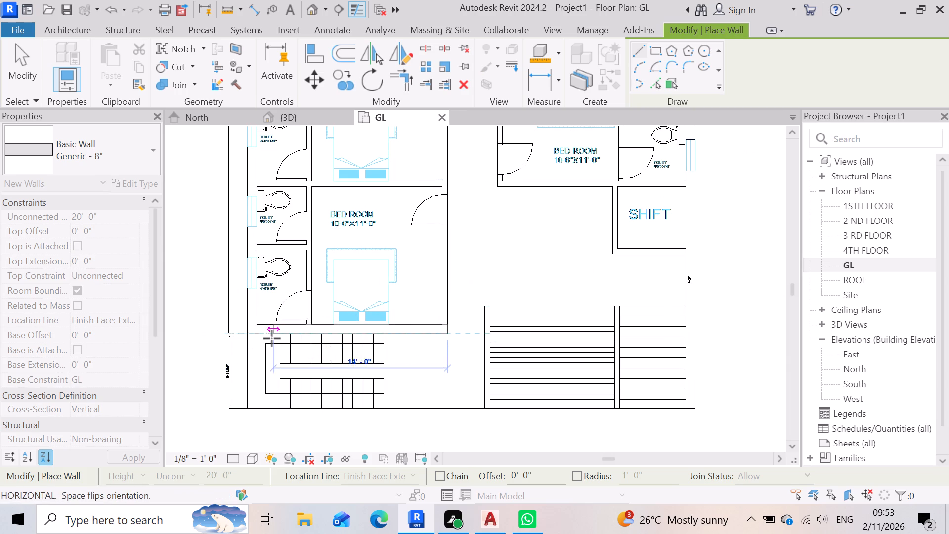
scroll(272, 338, up, 10)
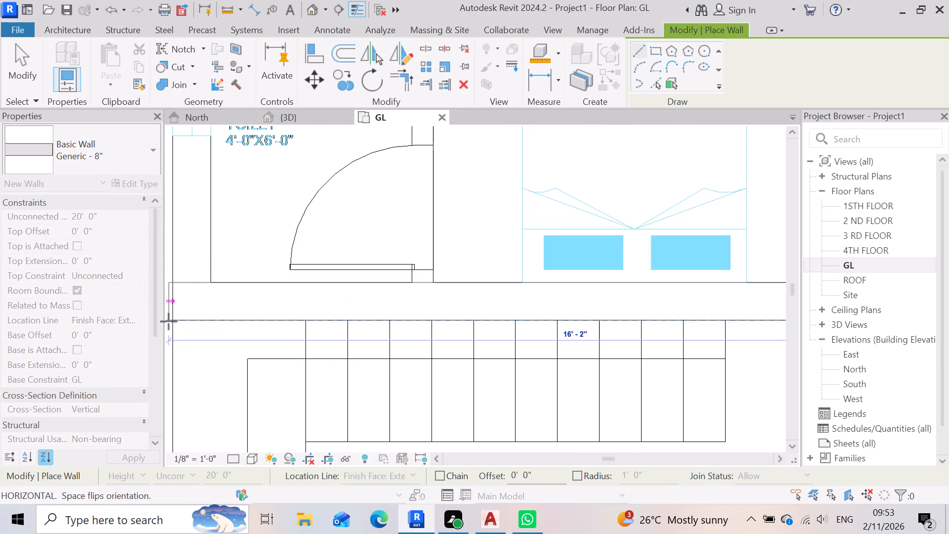
click(175, 323)
scroll(300, 359, down, 6)
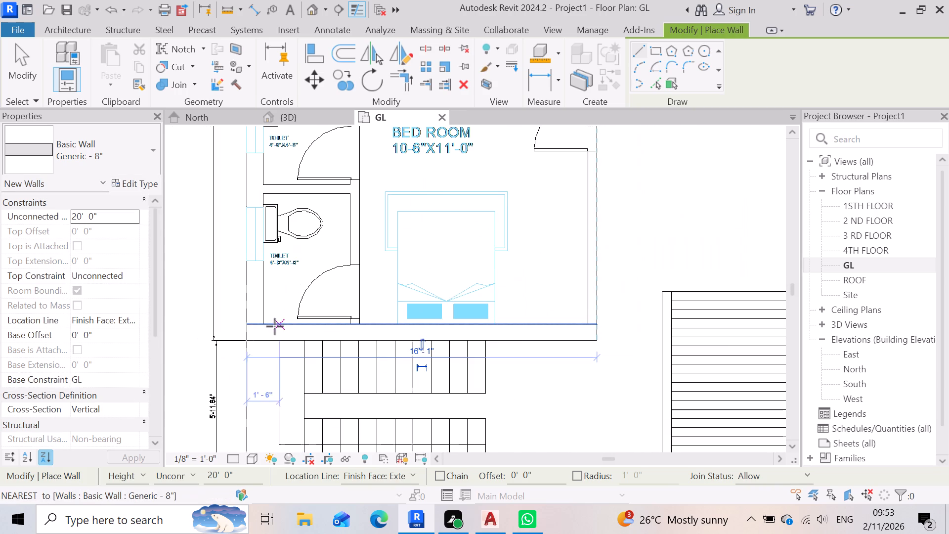
Draw a west wall section about 2'-11" long from the last bedroom's lower wall up to the lowest toilet window.
click(259, 326)
scroll(324, 356, down, 3)
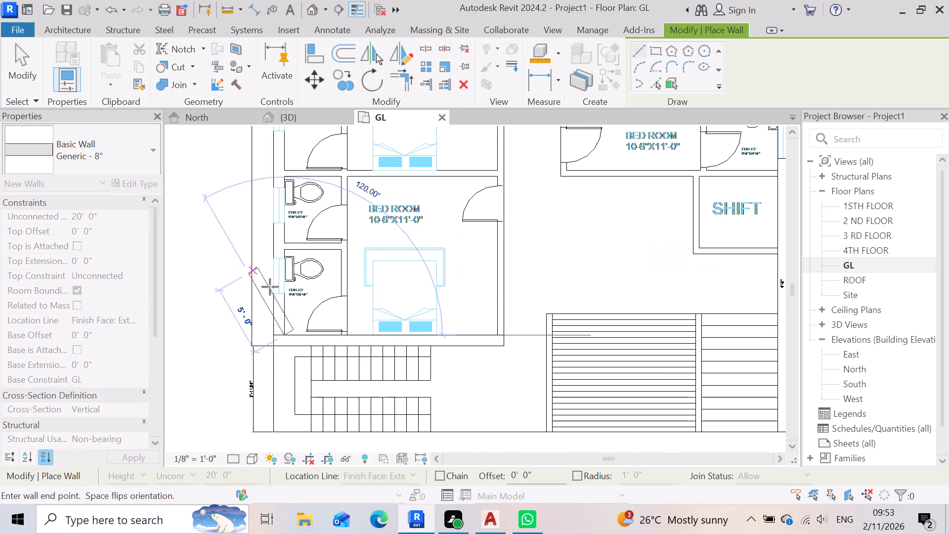
key(space)
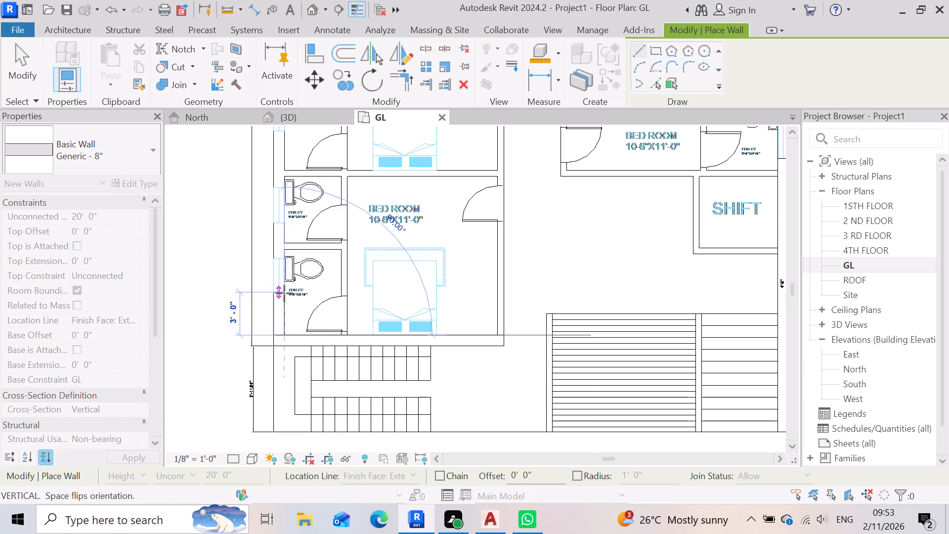
scroll(284, 293, up, 9)
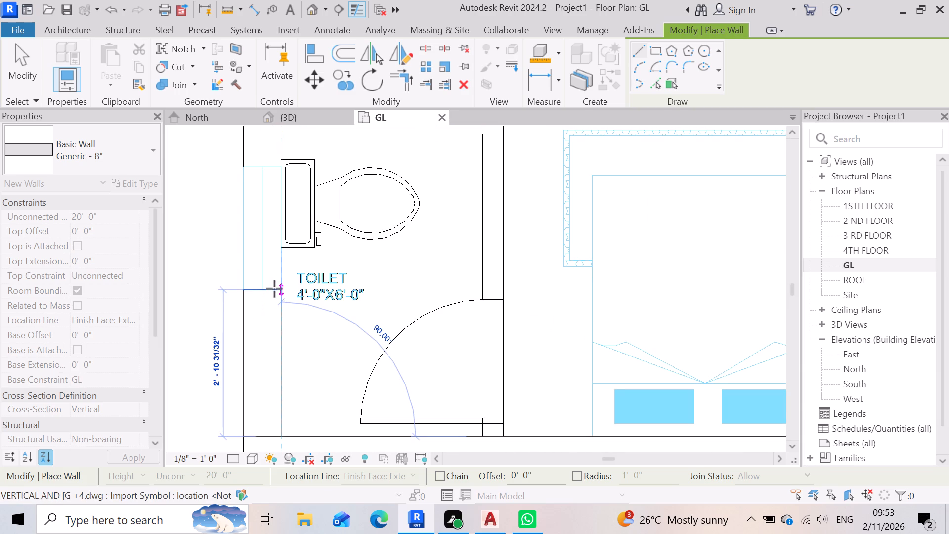
click(274, 289)
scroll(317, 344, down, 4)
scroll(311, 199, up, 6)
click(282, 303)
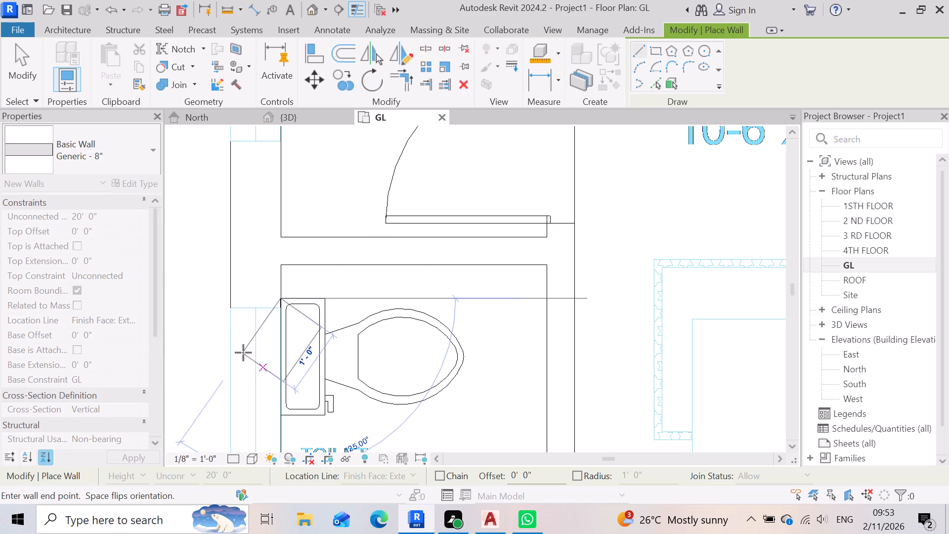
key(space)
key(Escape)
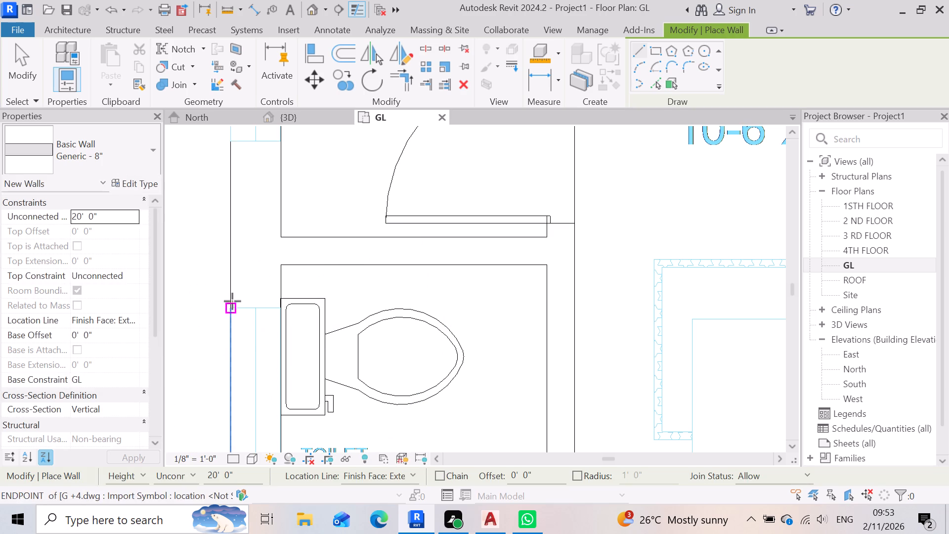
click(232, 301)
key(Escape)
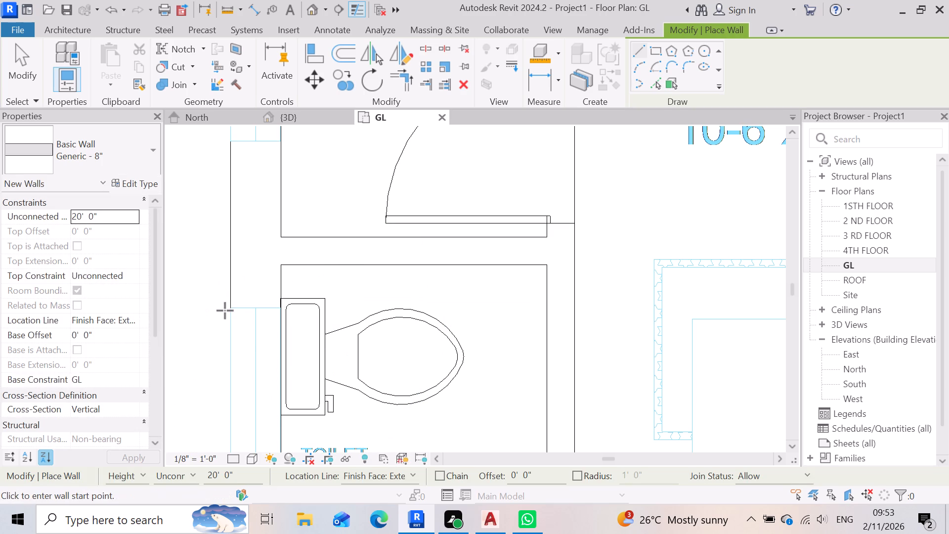
Draw the west wall section between the lowest toilet window and the second window from the bottom.
click(231, 311)
scroll(338, 342, down, 3)
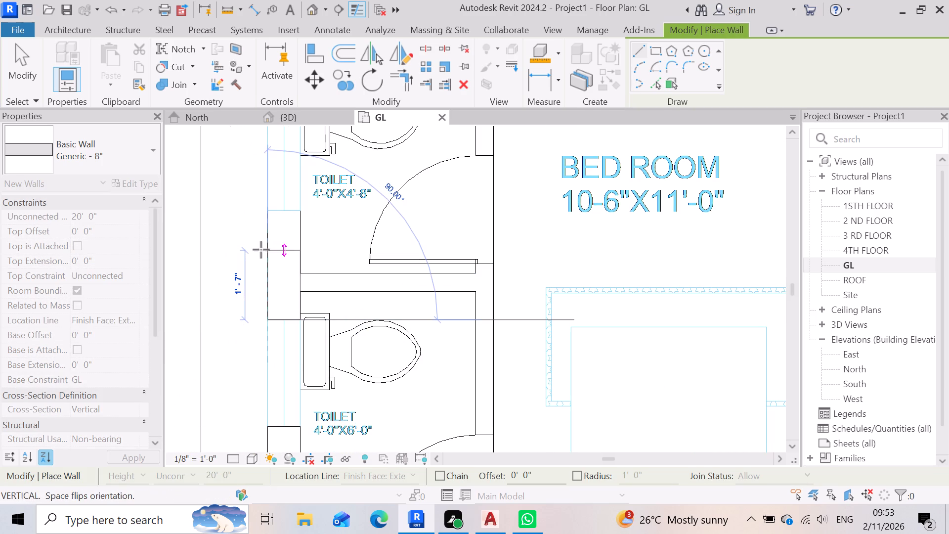
click(269, 209)
Draw a west wall section about 3'-11 1/2" long between the second and third toilet windows from the bottom.
scroll(315, 308, down, 8)
scroll(329, 120, up, 2)
scroll(298, 197, up, 4)
scroll(357, 270, up, 8)
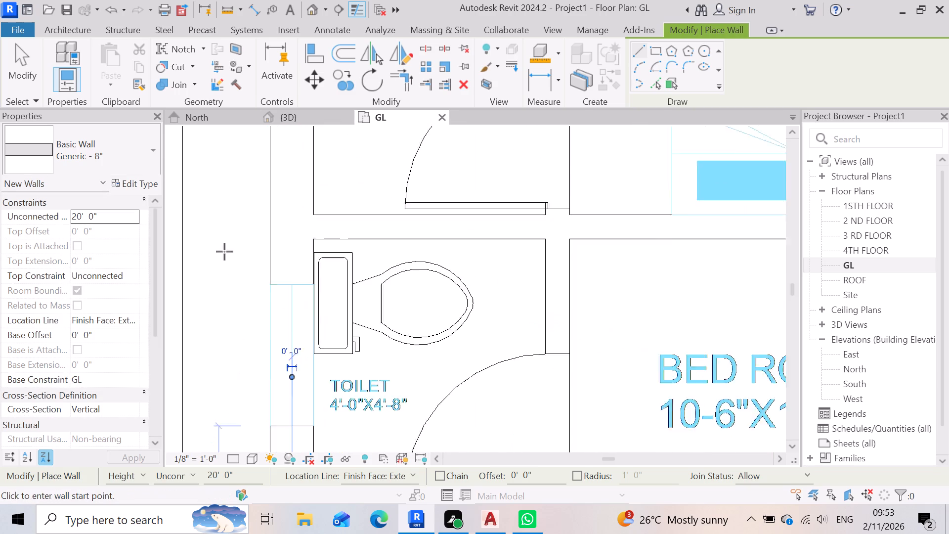
scroll(324, 297, up, 4)
click(258, 296)
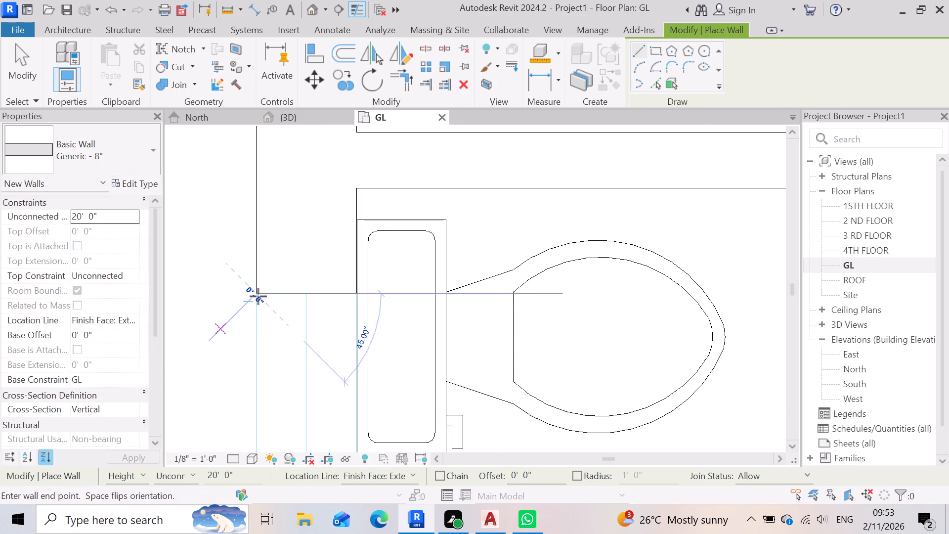
scroll(382, 352, down, 3)
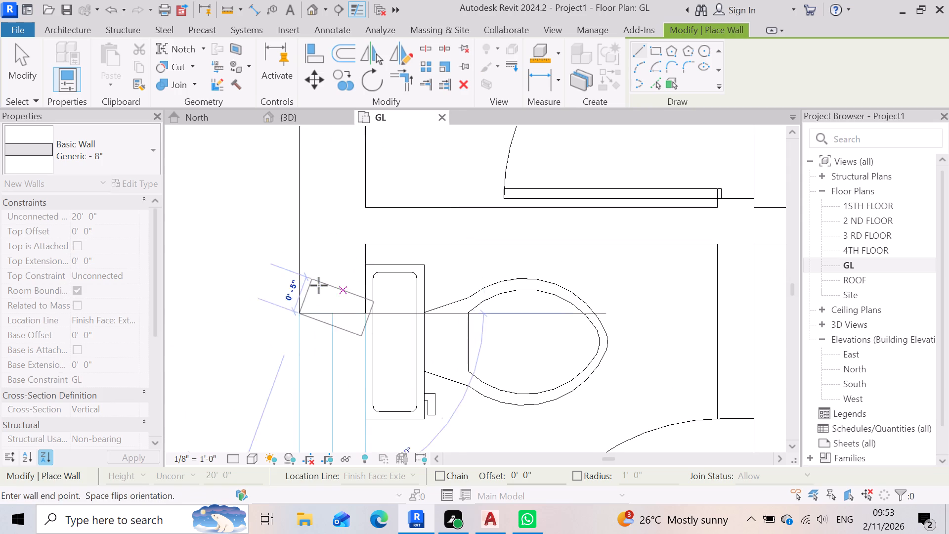
scroll(319, 285, down, 3)
scroll(395, 333, down, 5)
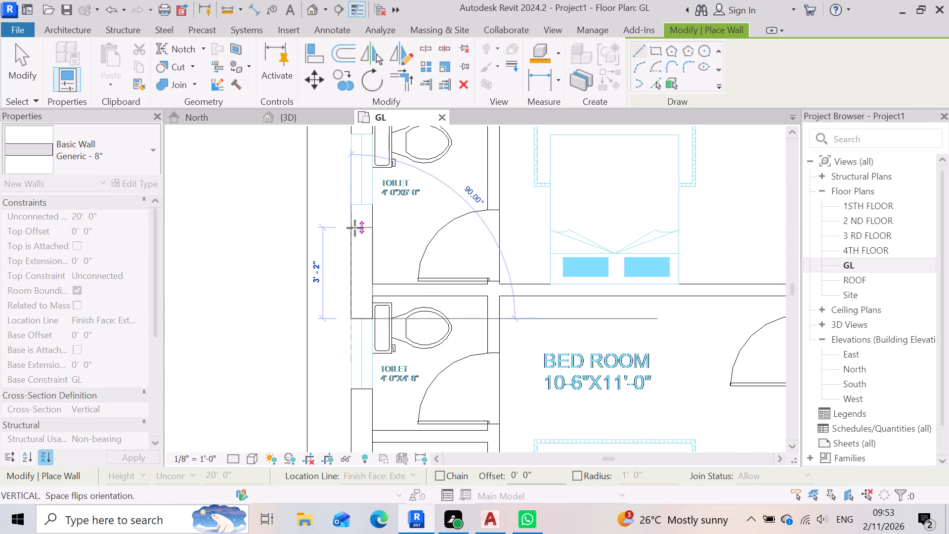
scroll(355, 214, up, 6)
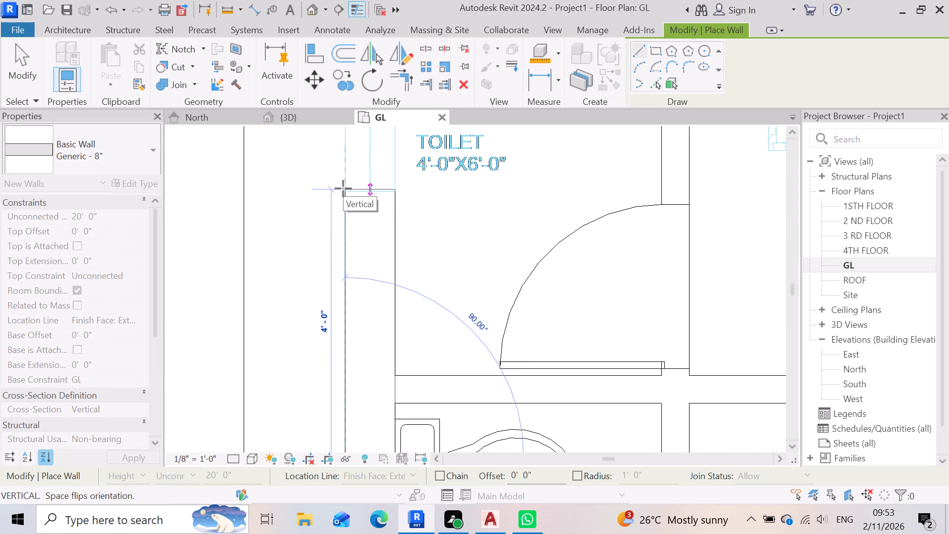
scroll(347, 201, up, 3)
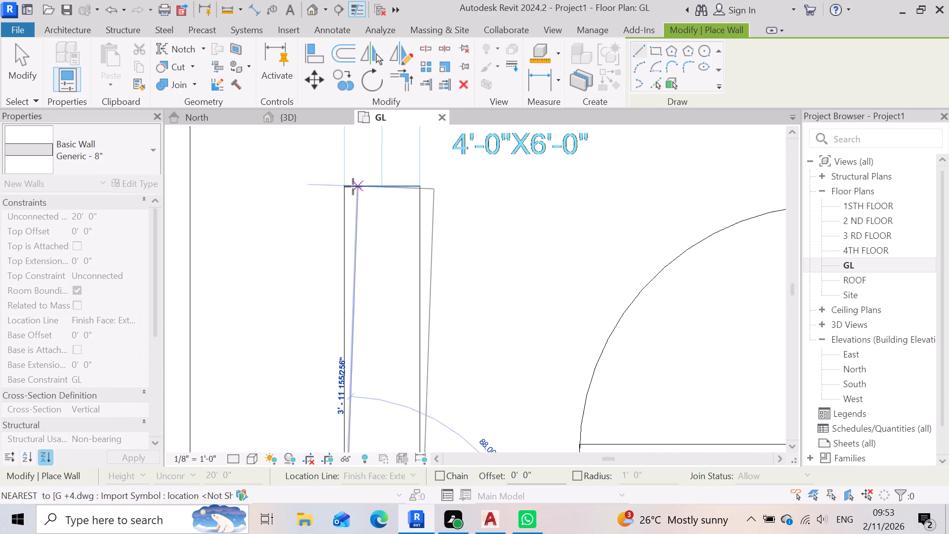
click(352, 186)
scroll(387, 312, down, 10)
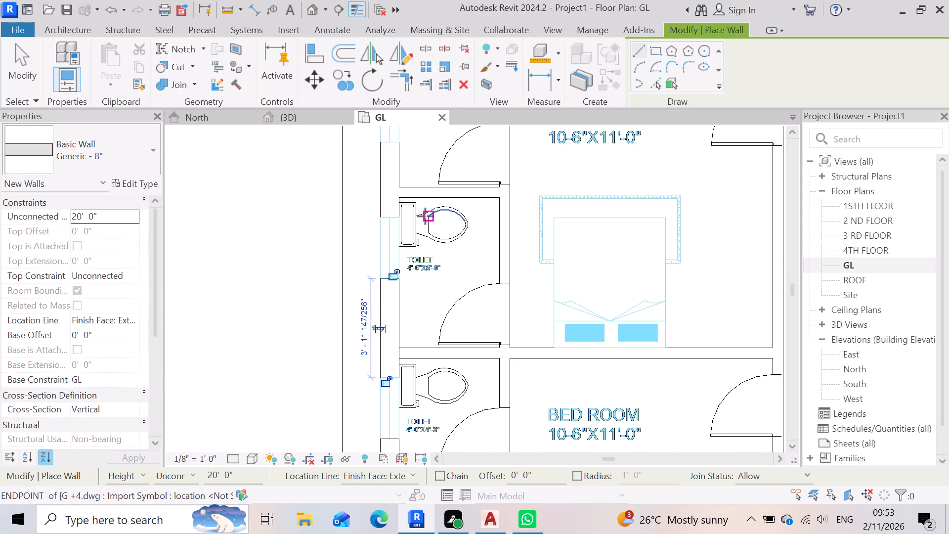
Draw a west wall section about 3'-1" long between the third and fourth toilet windows from the bottom.
scroll(382, 183, up, 8)
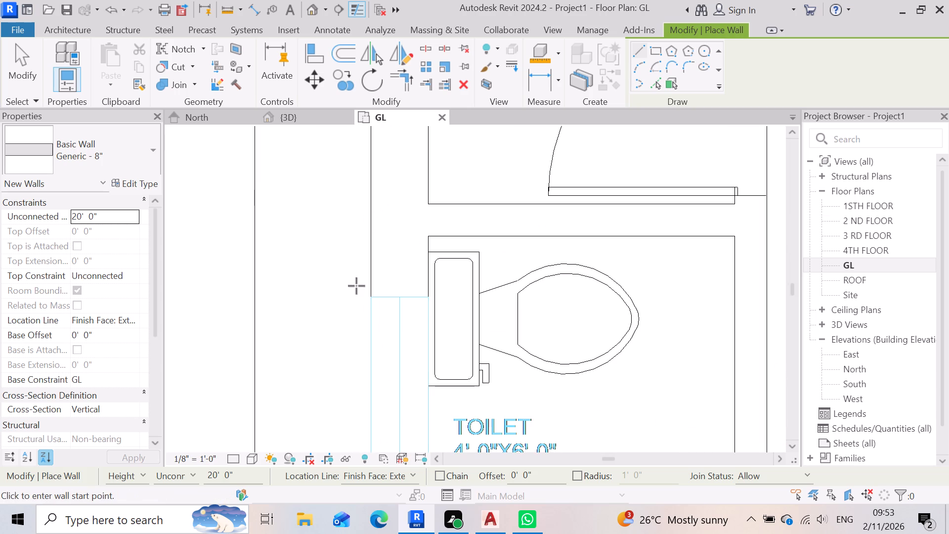
click(369, 299)
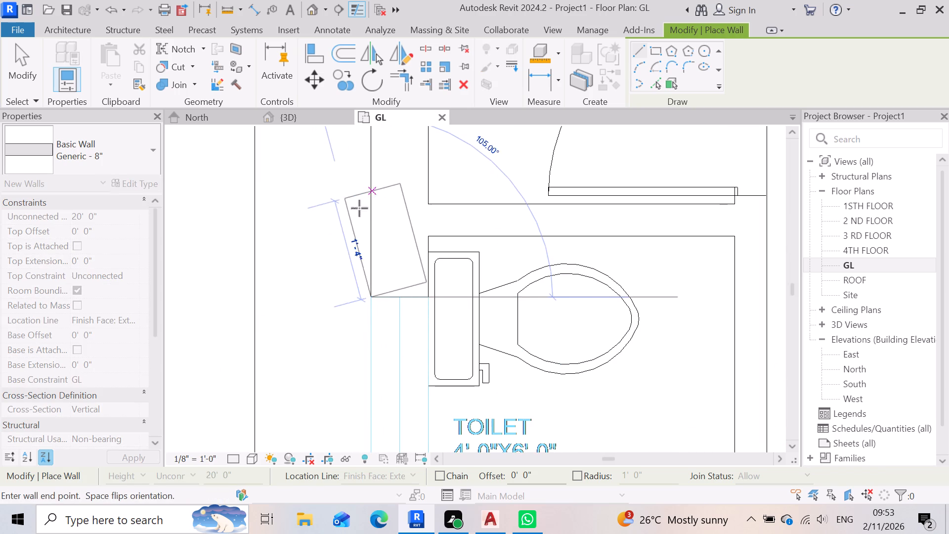
scroll(368, 217, down, 7)
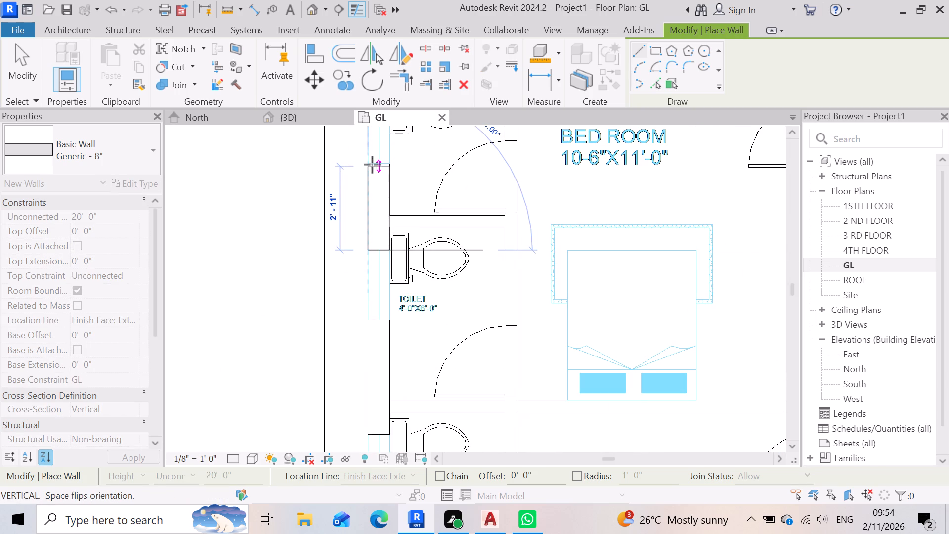
click(370, 161)
scroll(441, 313, down, 5)
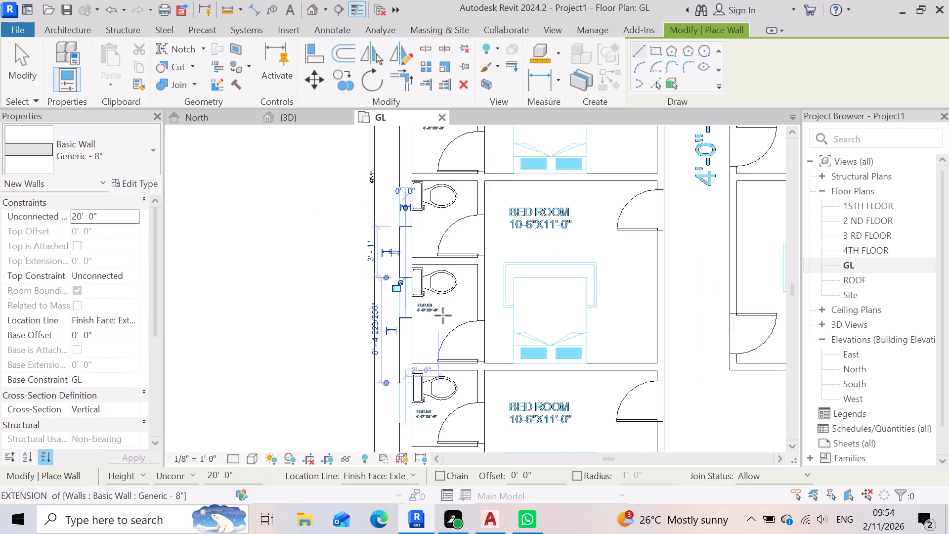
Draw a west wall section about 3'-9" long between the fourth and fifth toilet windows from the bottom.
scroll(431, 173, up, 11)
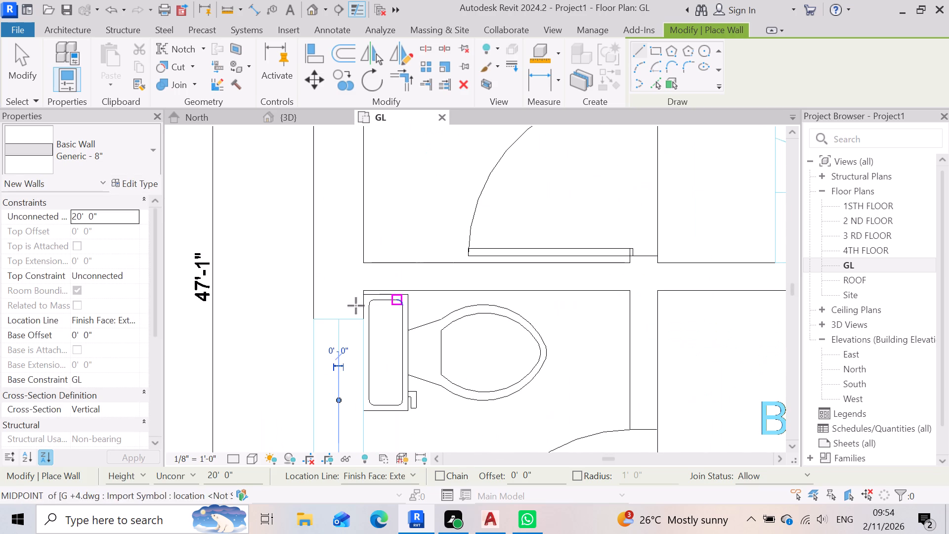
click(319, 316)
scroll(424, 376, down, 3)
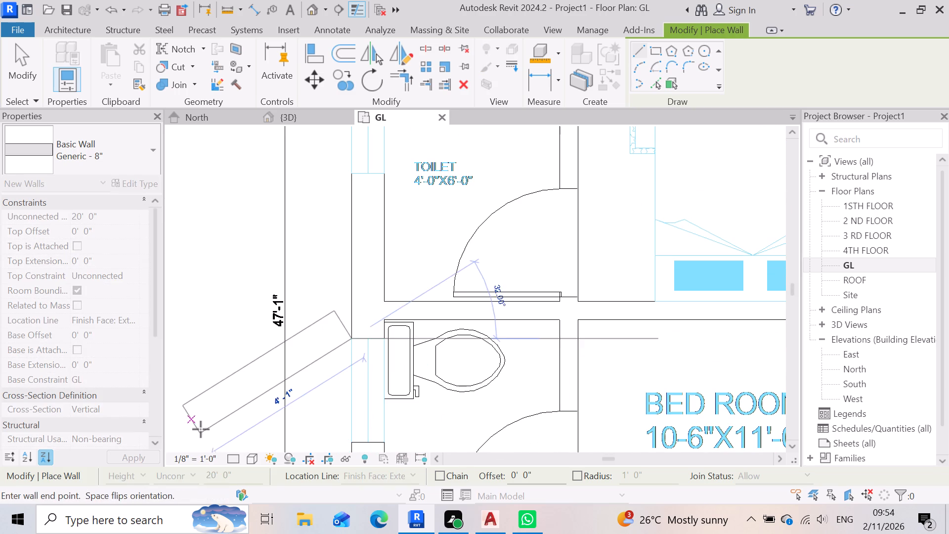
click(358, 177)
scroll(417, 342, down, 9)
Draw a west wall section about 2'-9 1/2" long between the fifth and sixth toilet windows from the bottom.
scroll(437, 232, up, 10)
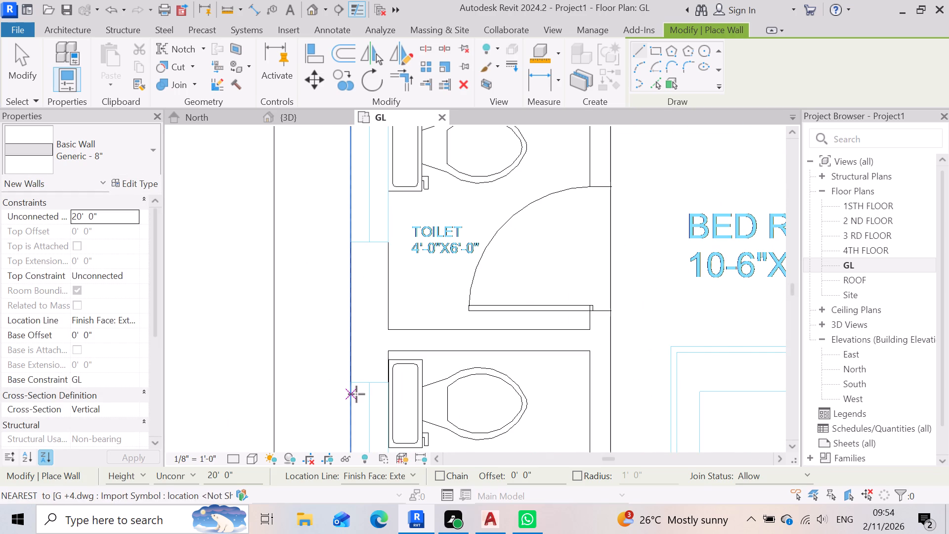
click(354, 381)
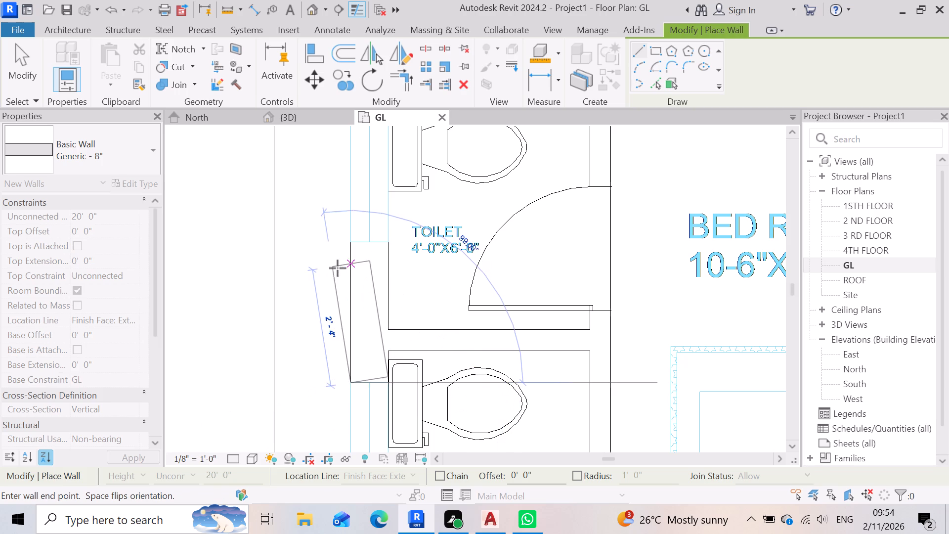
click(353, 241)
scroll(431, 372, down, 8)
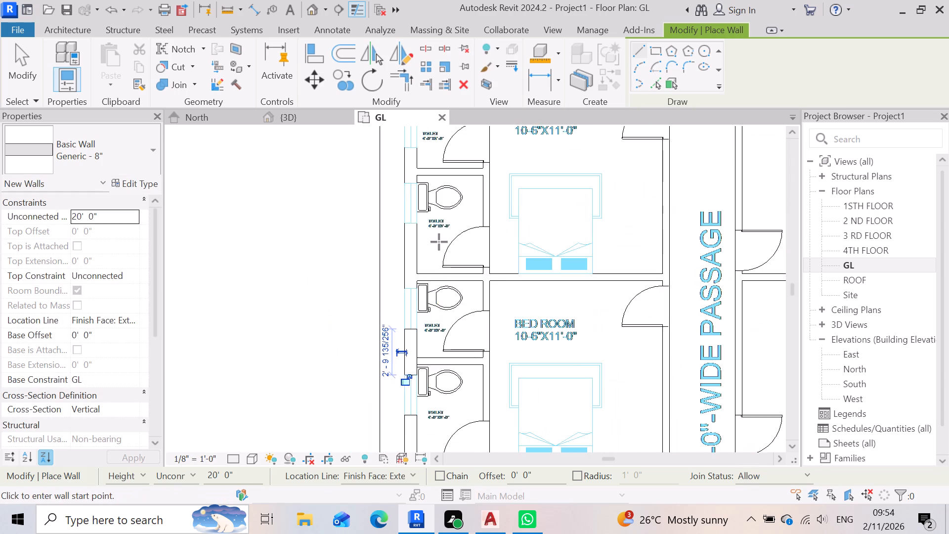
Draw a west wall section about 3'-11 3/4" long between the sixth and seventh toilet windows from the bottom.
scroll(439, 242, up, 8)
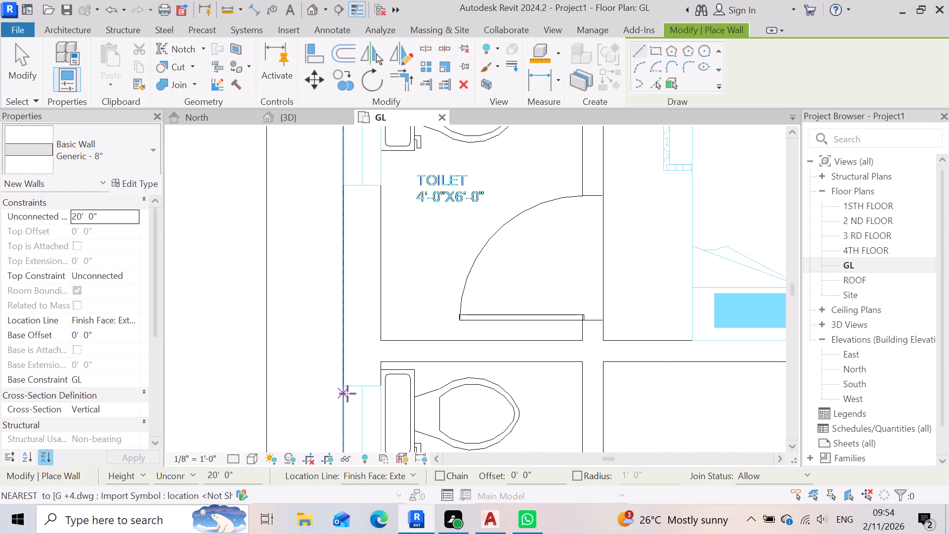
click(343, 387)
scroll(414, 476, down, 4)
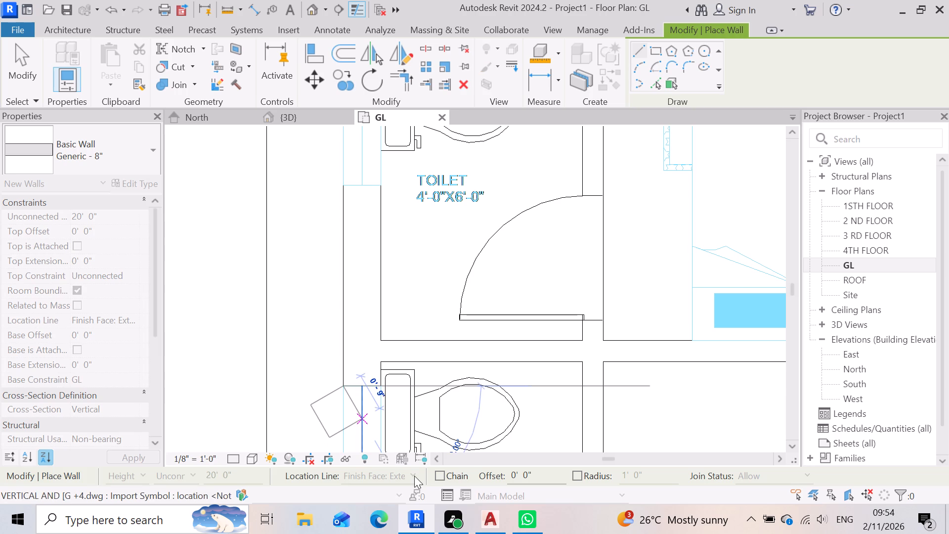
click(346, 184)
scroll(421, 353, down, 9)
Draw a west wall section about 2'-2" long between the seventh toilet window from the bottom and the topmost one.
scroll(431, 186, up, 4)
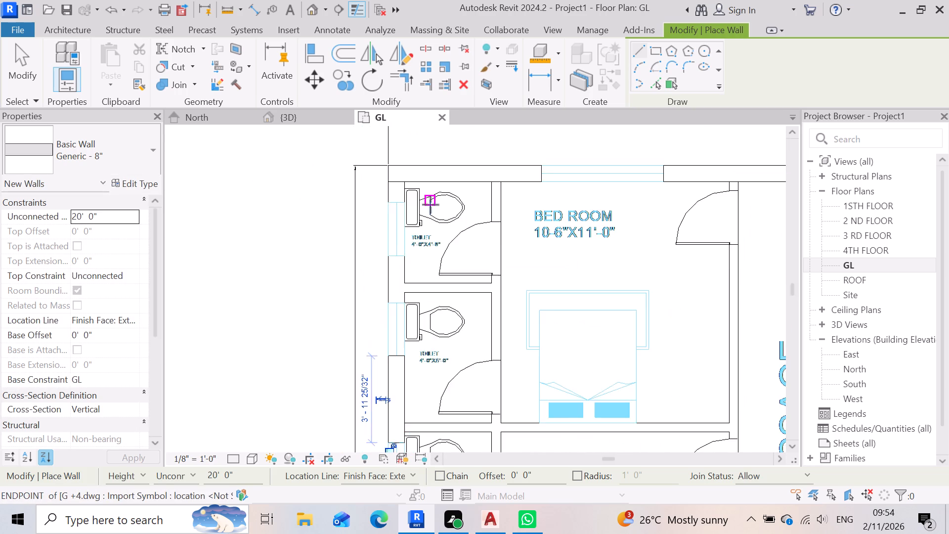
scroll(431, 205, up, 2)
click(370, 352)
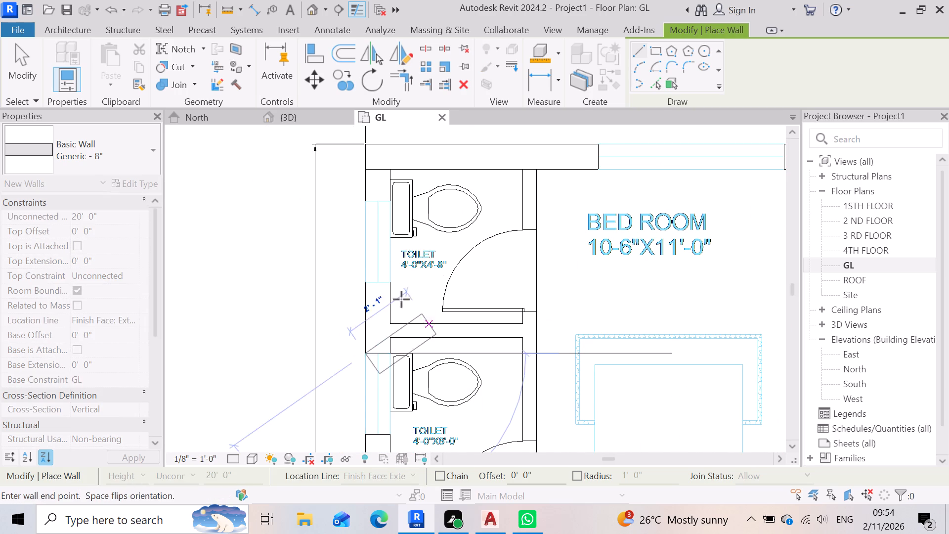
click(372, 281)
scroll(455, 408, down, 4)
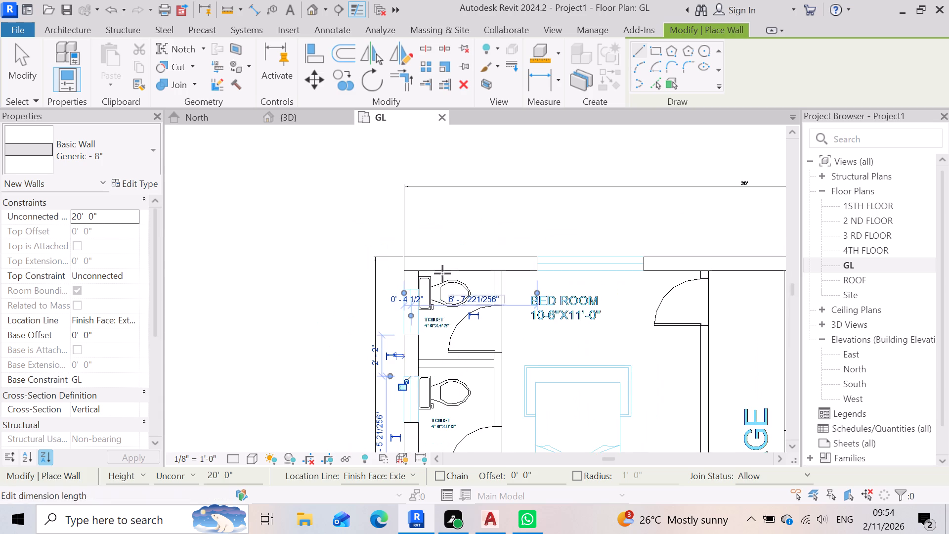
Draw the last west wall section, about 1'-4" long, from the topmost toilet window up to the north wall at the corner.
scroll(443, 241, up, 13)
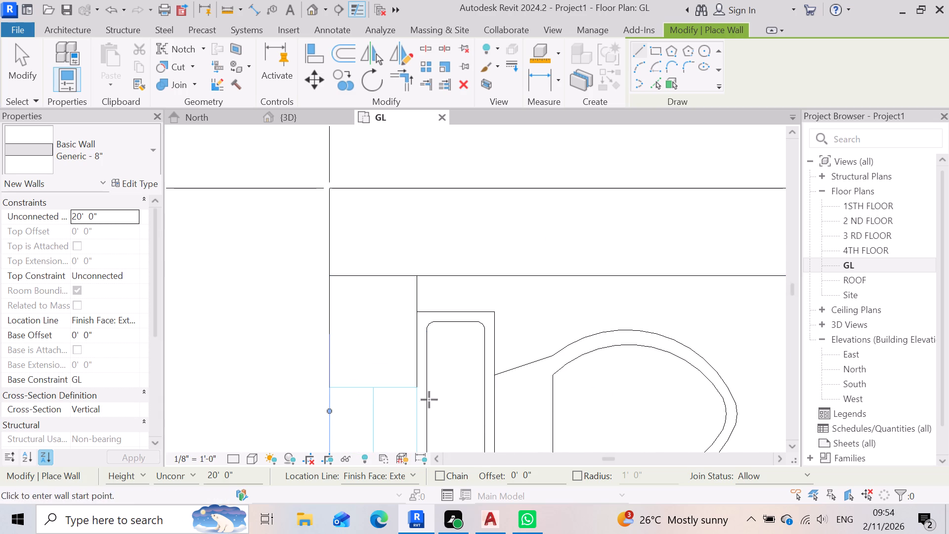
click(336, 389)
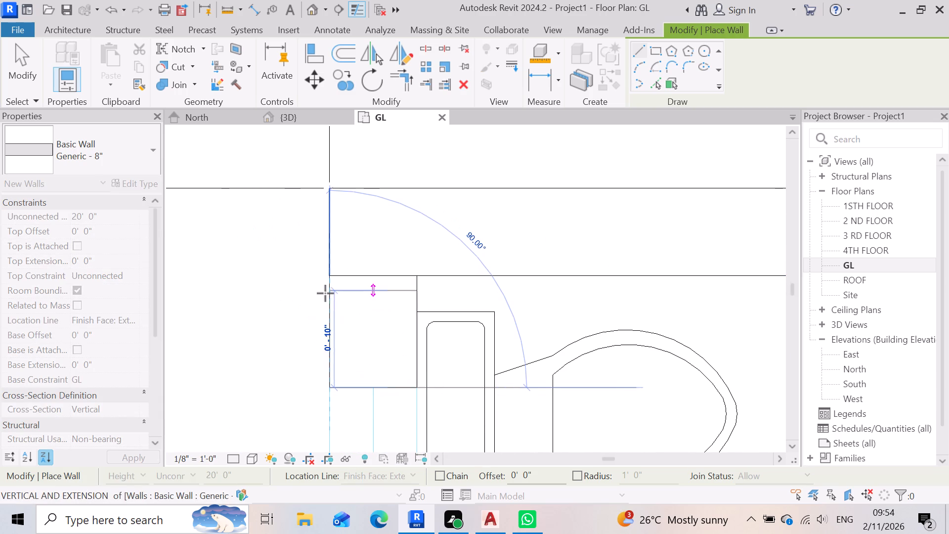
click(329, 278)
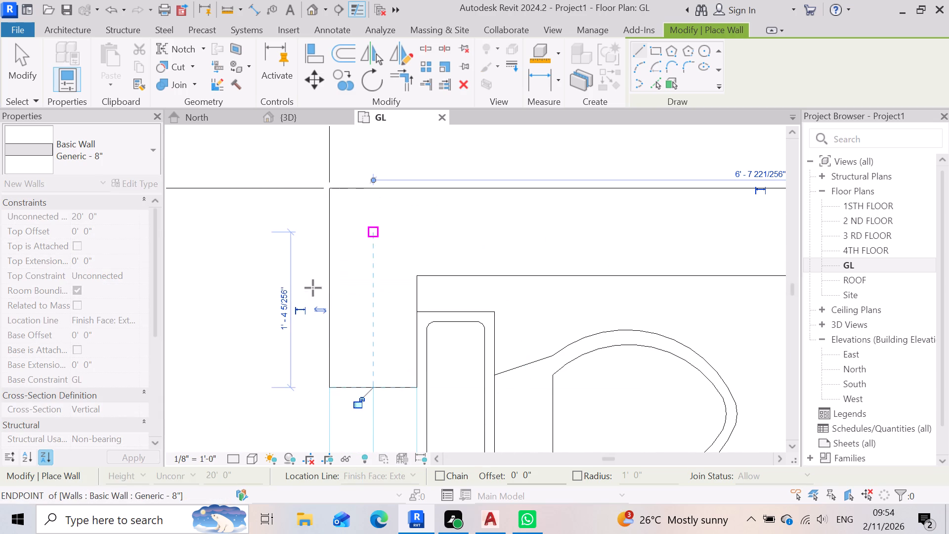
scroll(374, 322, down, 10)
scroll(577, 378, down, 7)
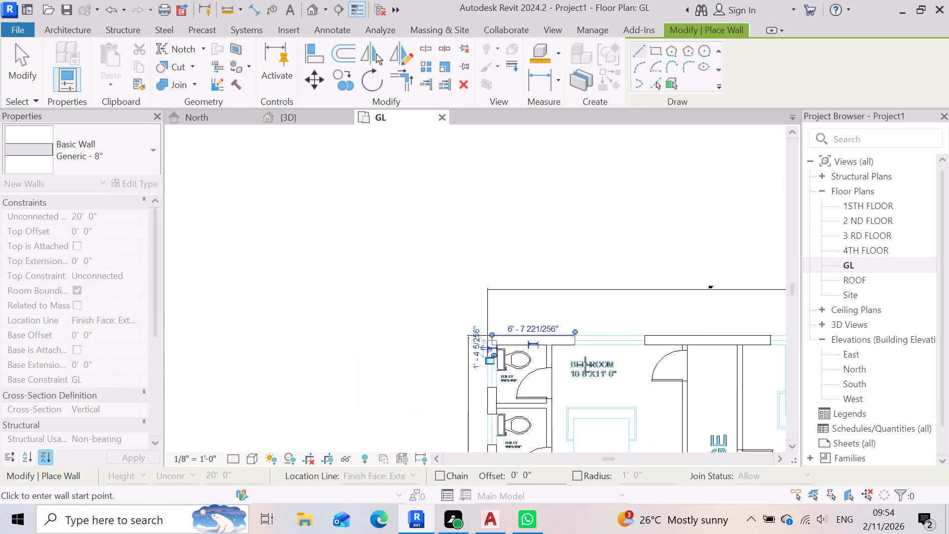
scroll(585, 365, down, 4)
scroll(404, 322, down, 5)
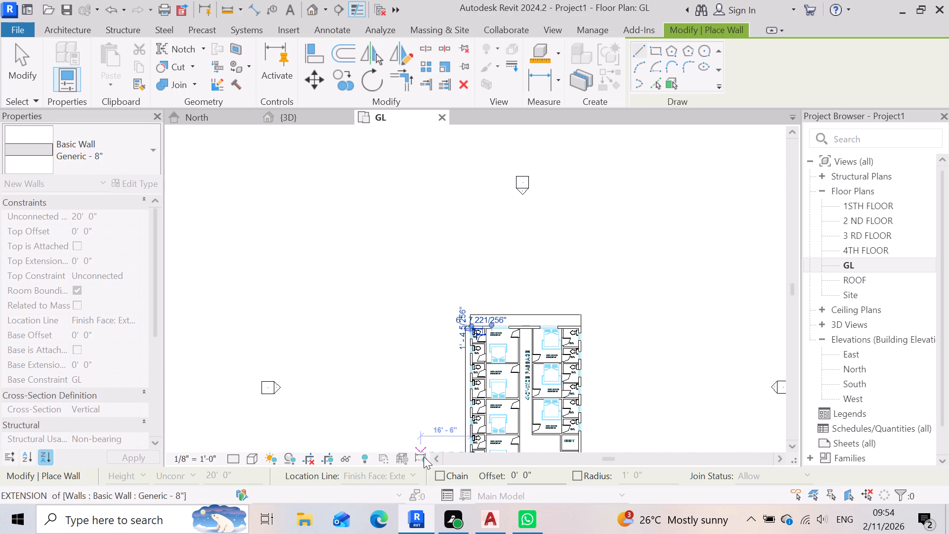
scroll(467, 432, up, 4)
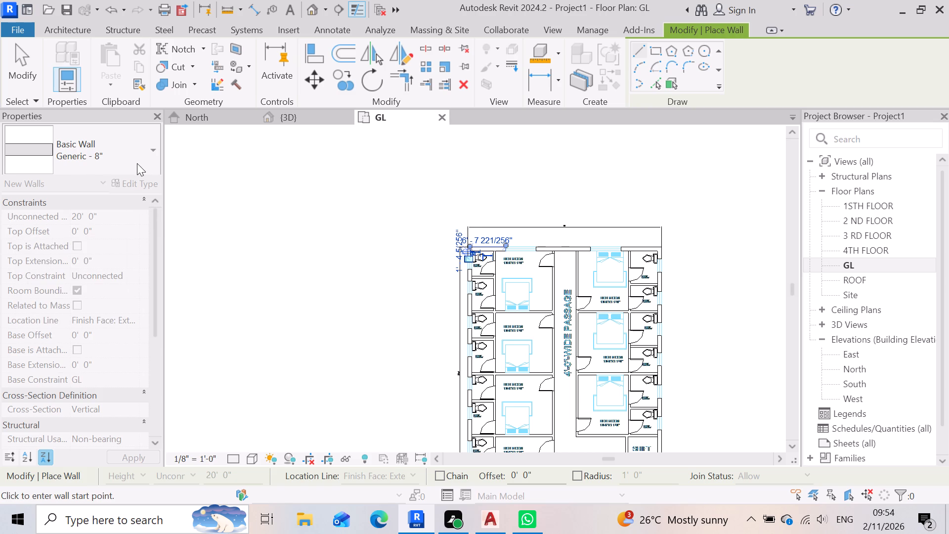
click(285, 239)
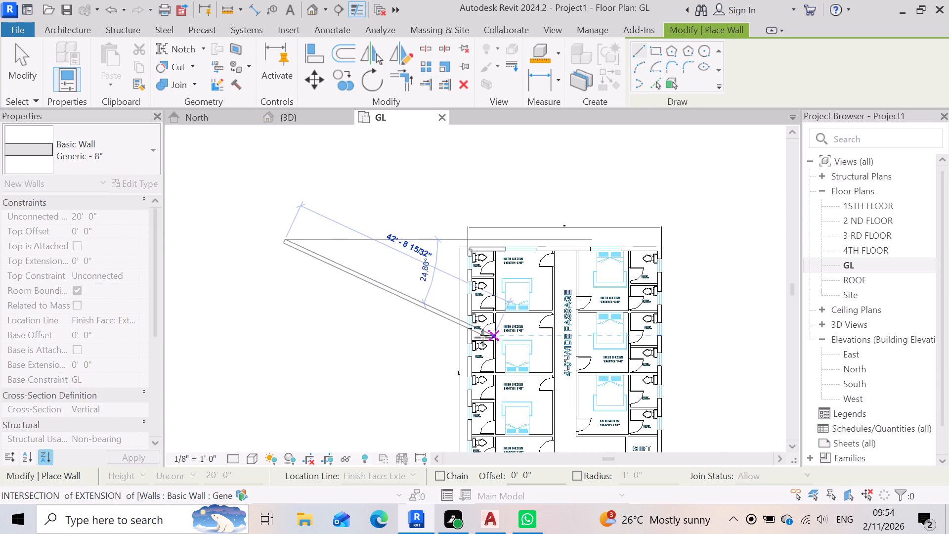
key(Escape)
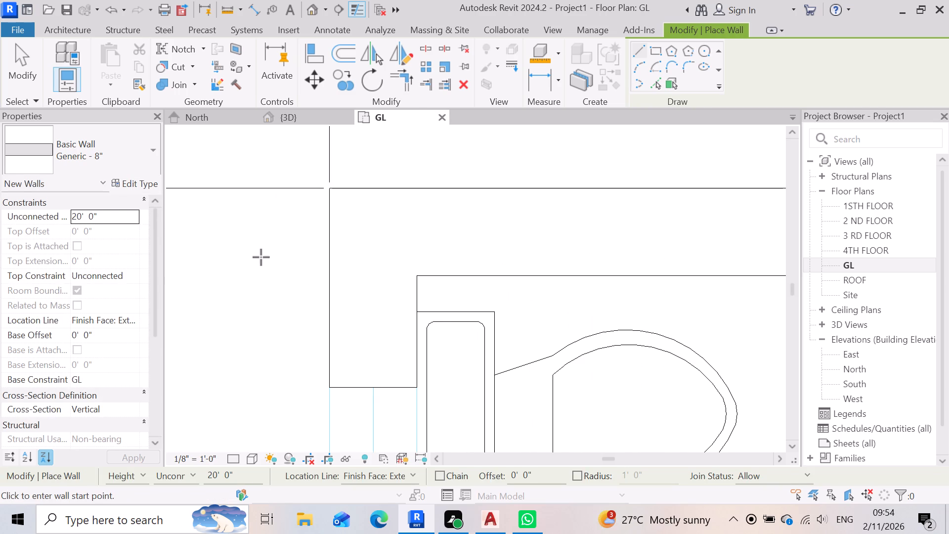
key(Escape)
Examine the properties of the northwest corner wall section and the adjoining north wall section.
click(393, 253)
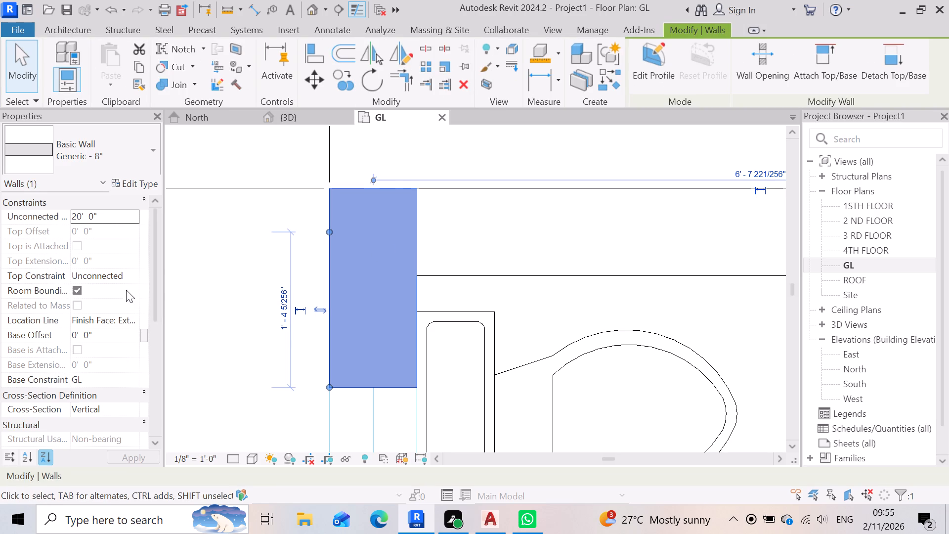
scroll(123, 284, down, 4)
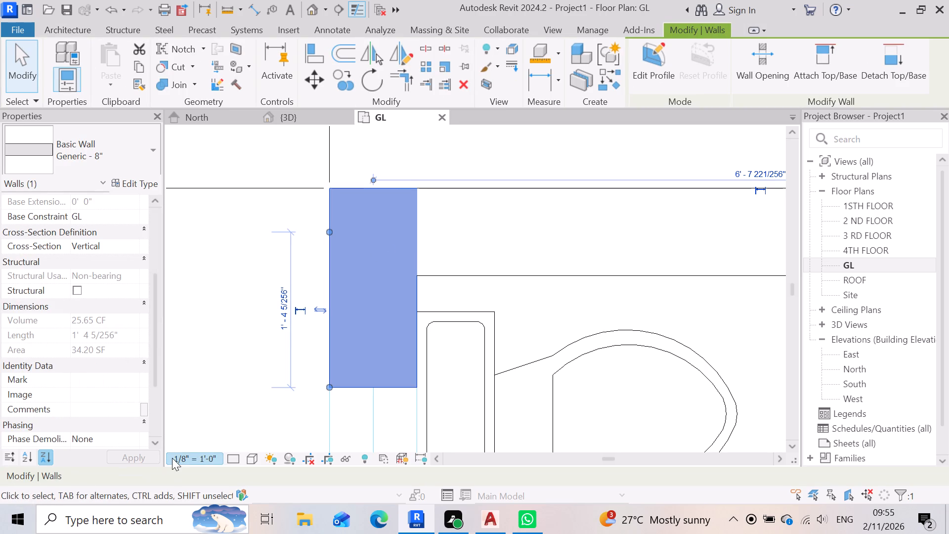
key(Escape)
scroll(225, 337, down, 5)
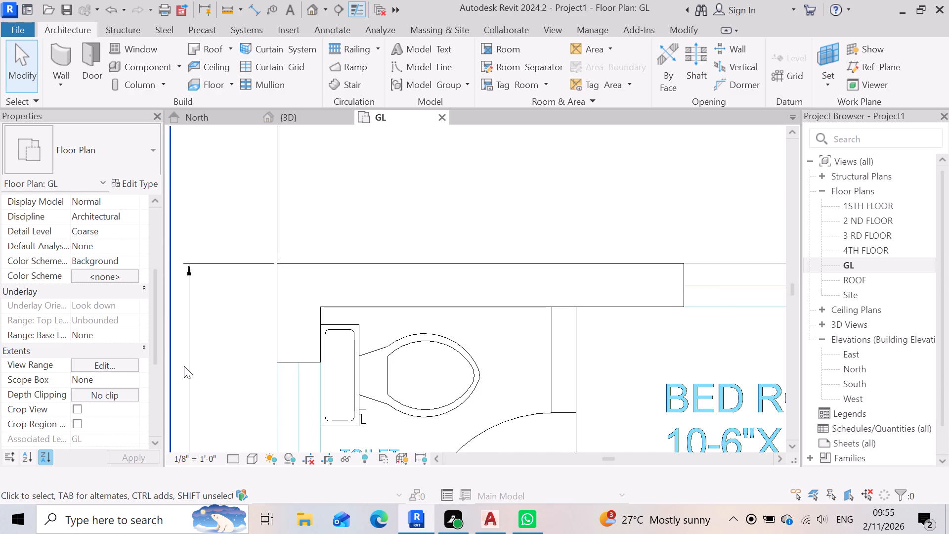
scroll(324, 298, down, 12)
scroll(390, 267, down, 4)
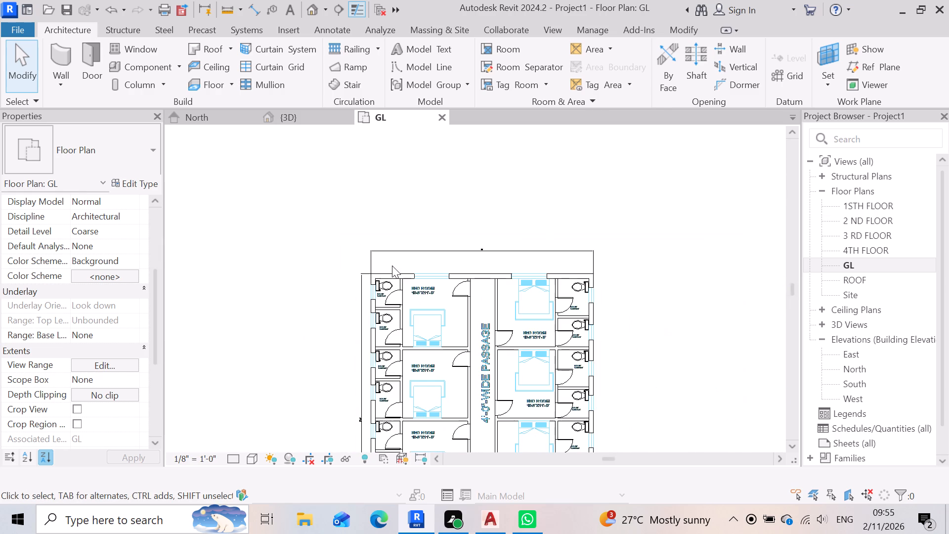
scroll(395, 284, up, 7)
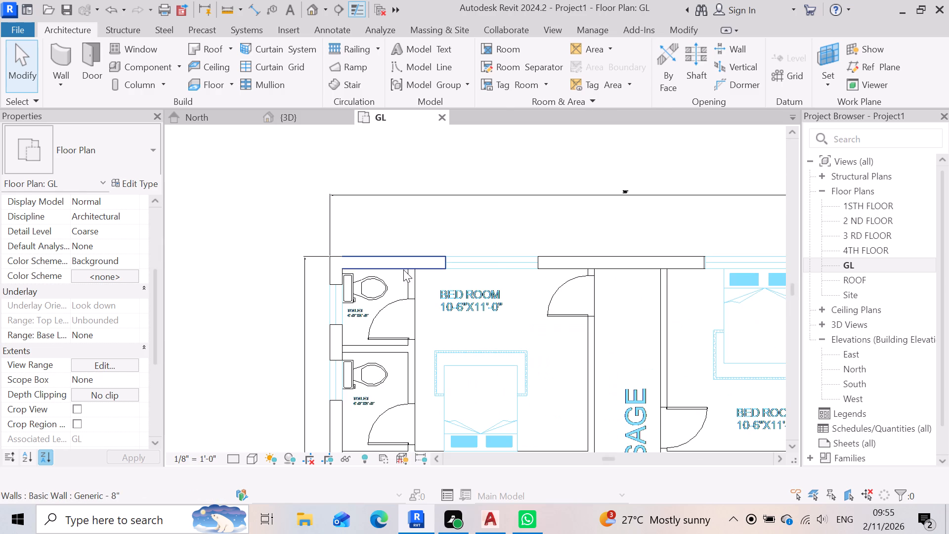
click(404, 269)
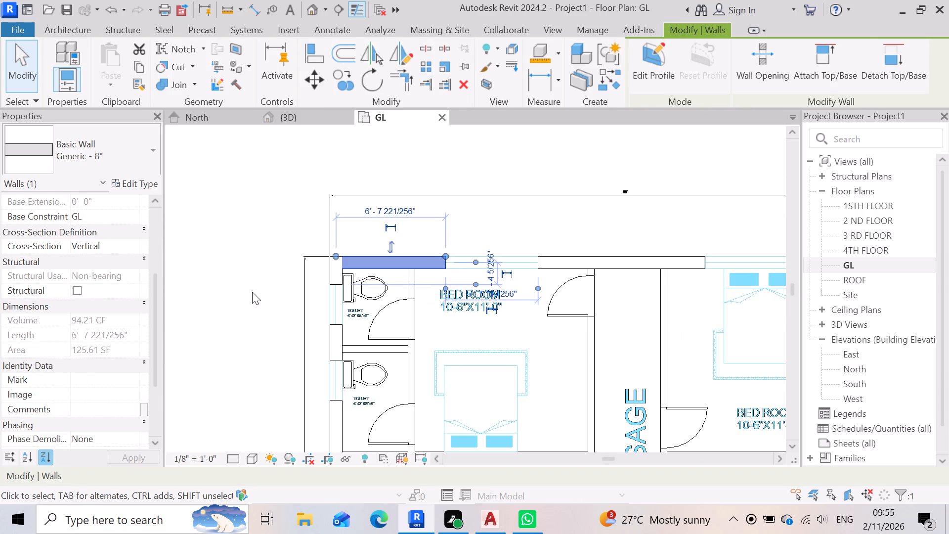
click(252, 292)
scroll(124, 342, down, 4)
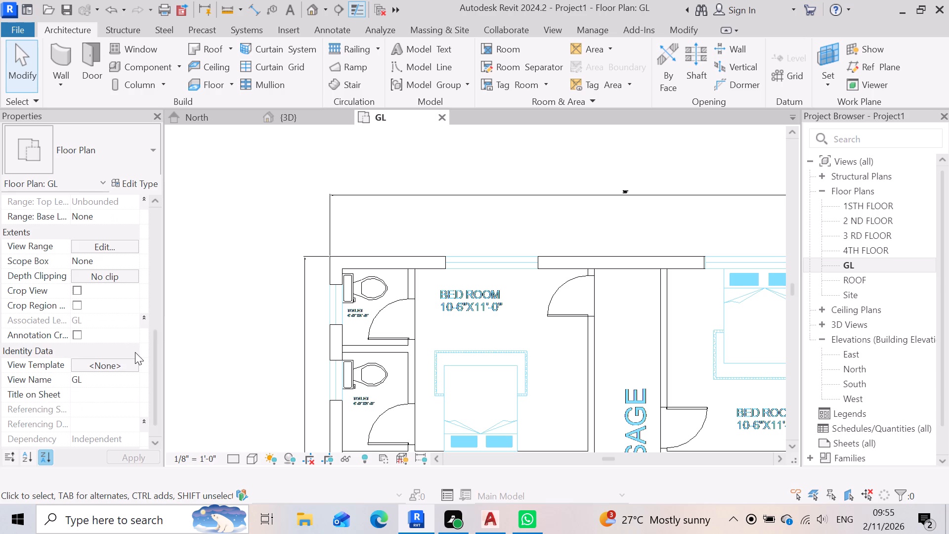
scroll(77, 354, up, 3)
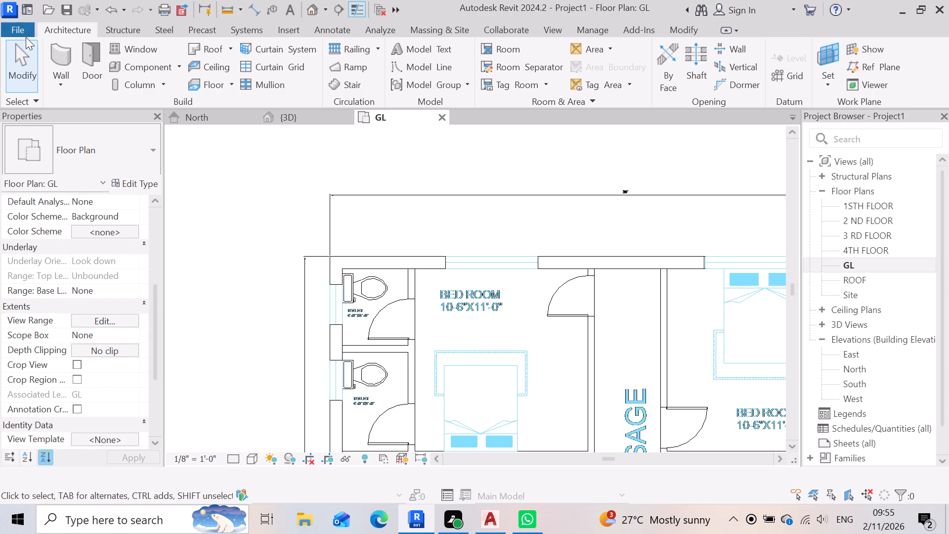
Check the layer structure and thickness of the Generic - 8" wall type.
click(60, 54)
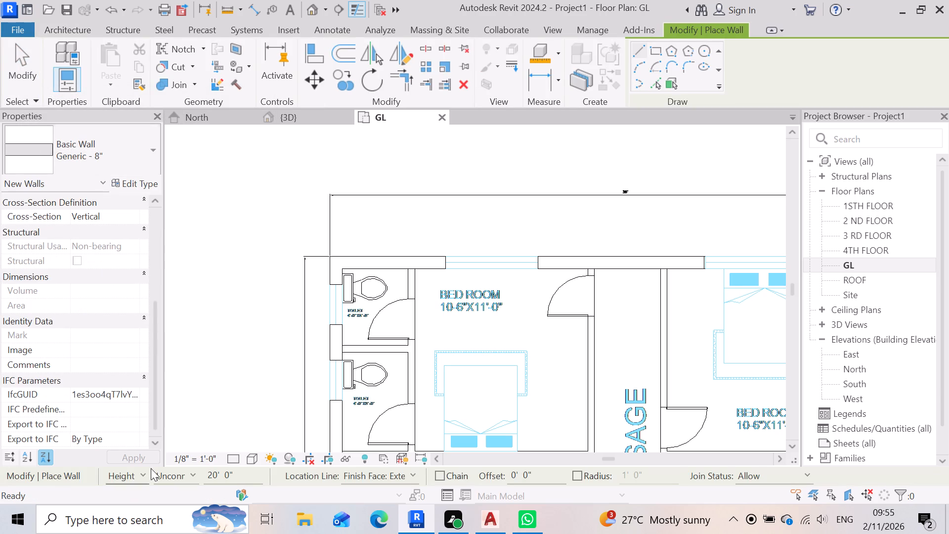
scroll(86, 299, down, 9)
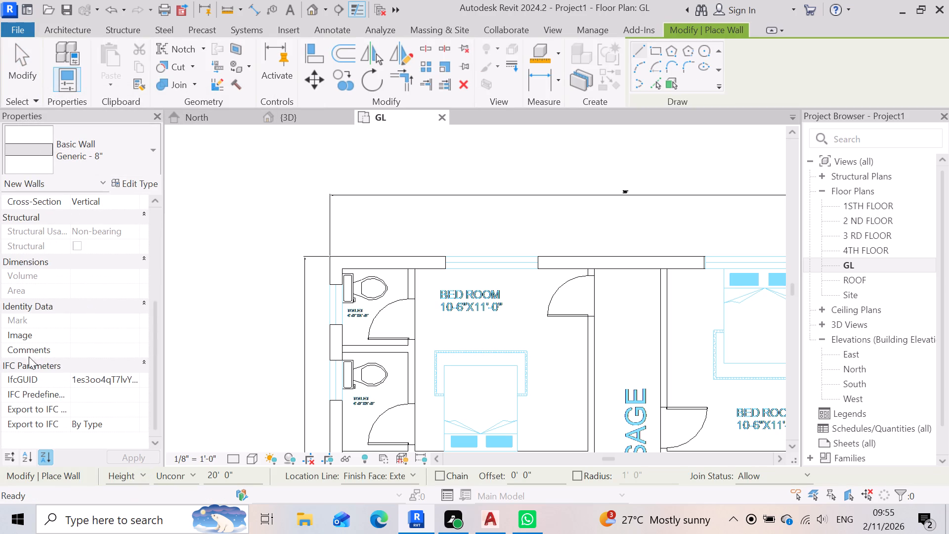
click(130, 185)
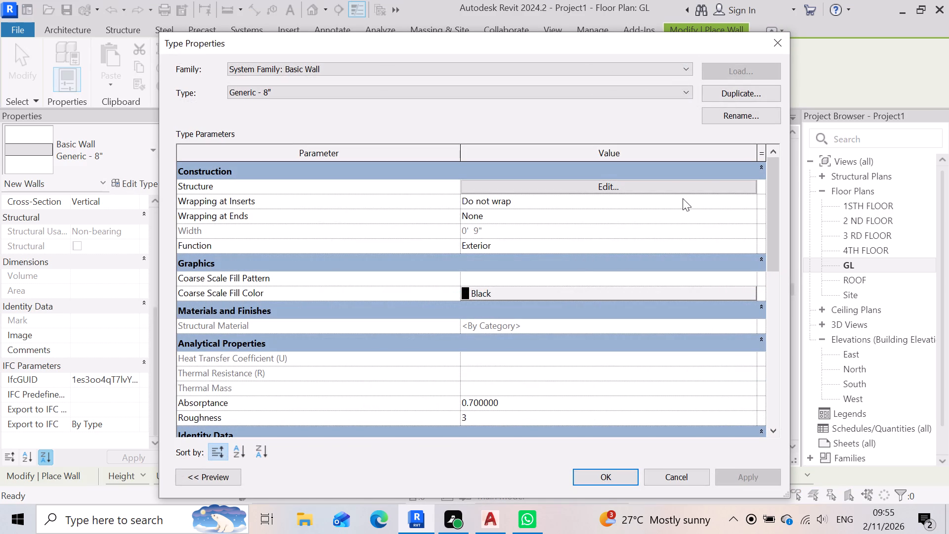
click(661, 190)
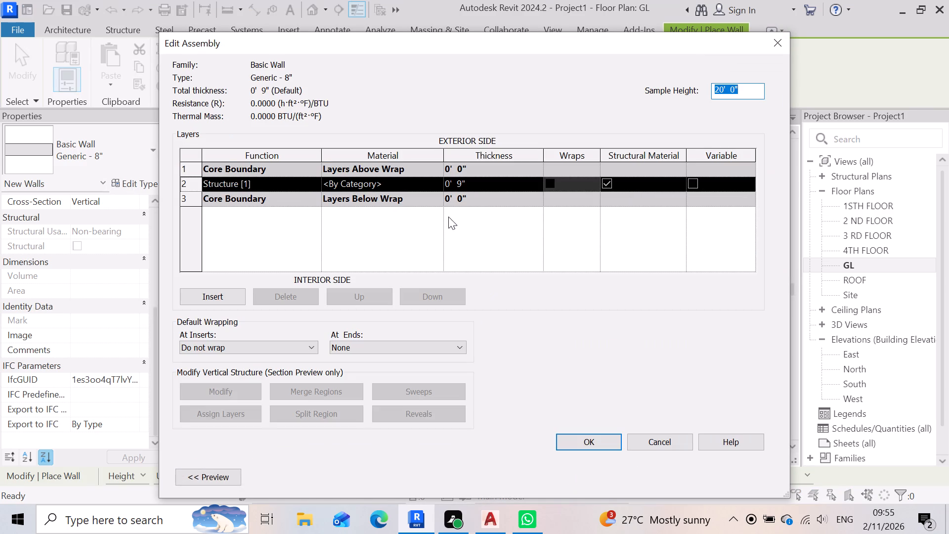
click(610, 442)
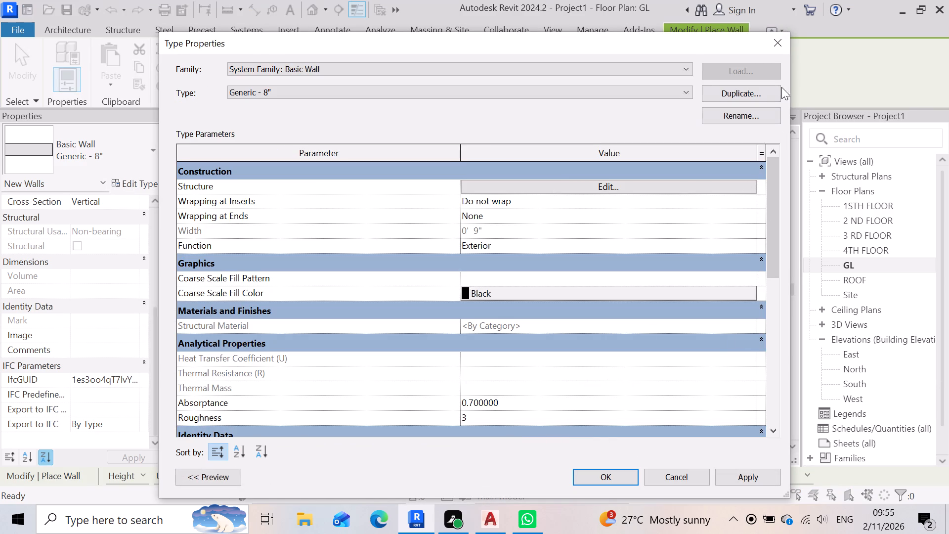
click(782, 49)
Undo the traced exterior wall sections one after another on the GL plan.
scroll(613, 260, down, 8)
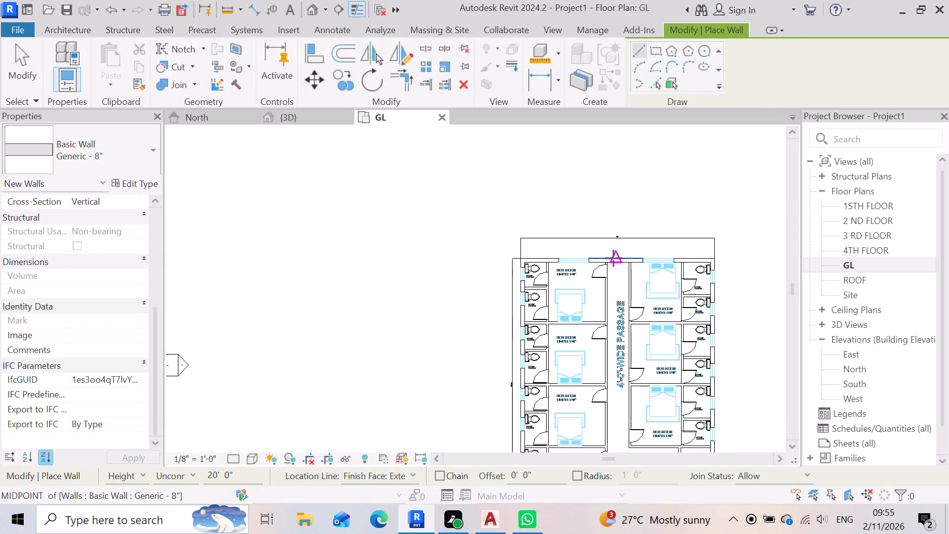
key(ctrl+z)
key(ctrl+z)
key(ctrl+z)
key(ctrl+z)
key(ctrl+z)
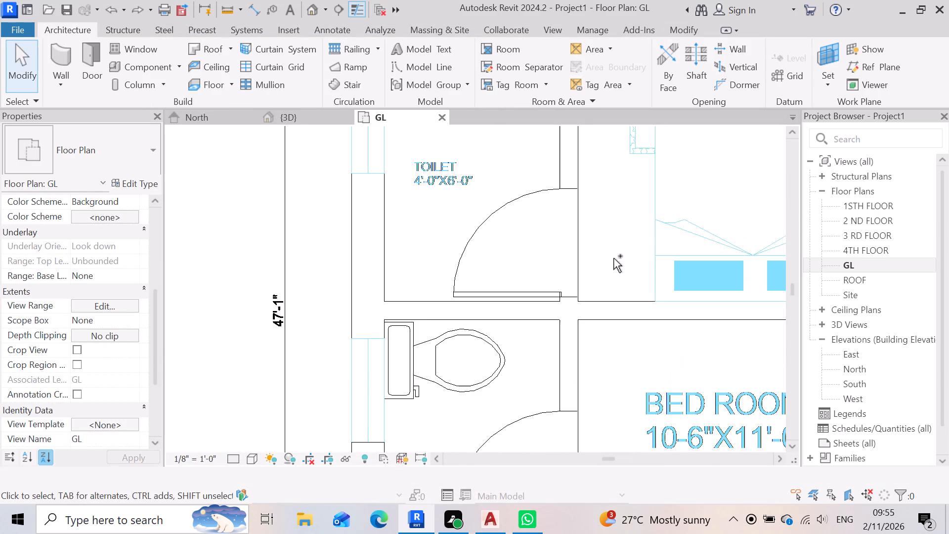
key(ctrl+z)
key(ctrl+z)
key(ctrl+z)
key(ctrl+z)
key(ctrl+z)
key(ctrl+z)
key(ctrl+z)
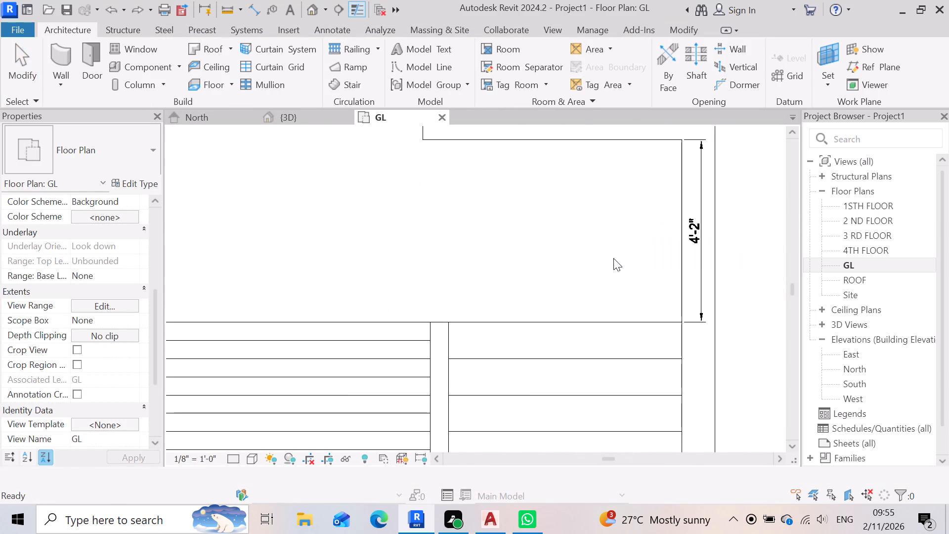
key(ctrl+z)
key(ctrl+z)
key(ctrl+z)
key(ctrl+z)
key(ctrl+z)
key(ctrl+z)
key(ctrl+z)
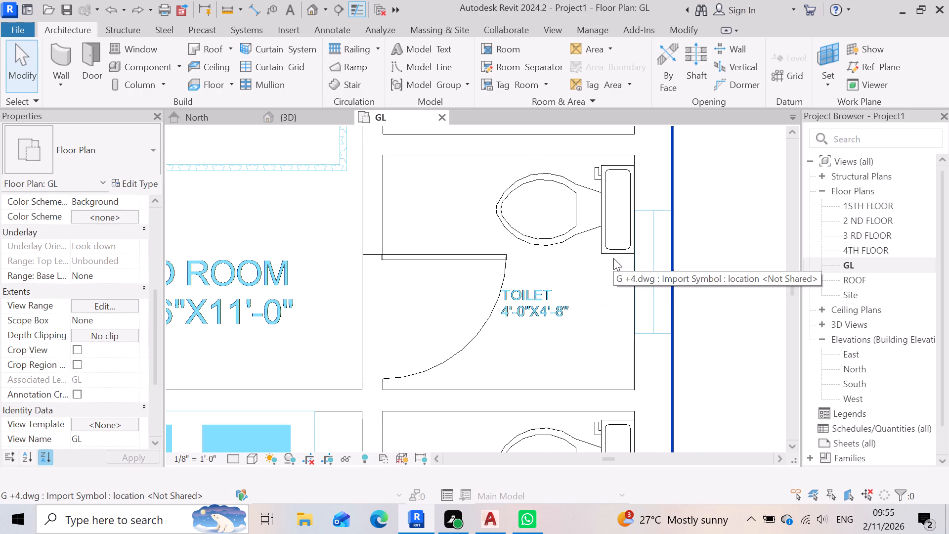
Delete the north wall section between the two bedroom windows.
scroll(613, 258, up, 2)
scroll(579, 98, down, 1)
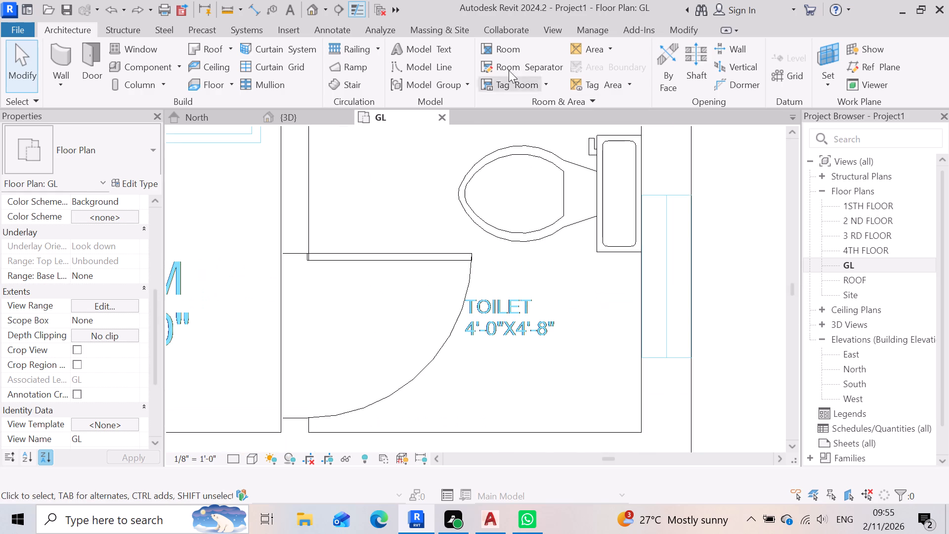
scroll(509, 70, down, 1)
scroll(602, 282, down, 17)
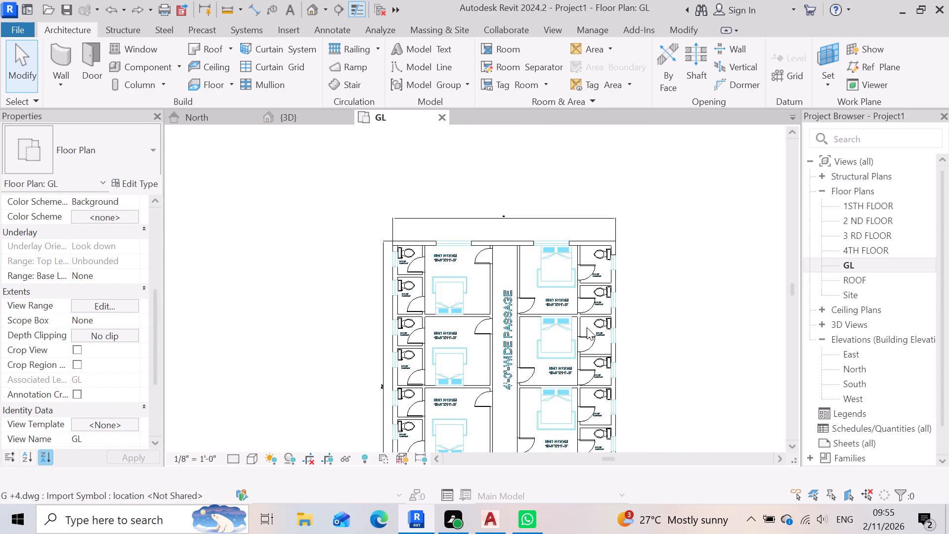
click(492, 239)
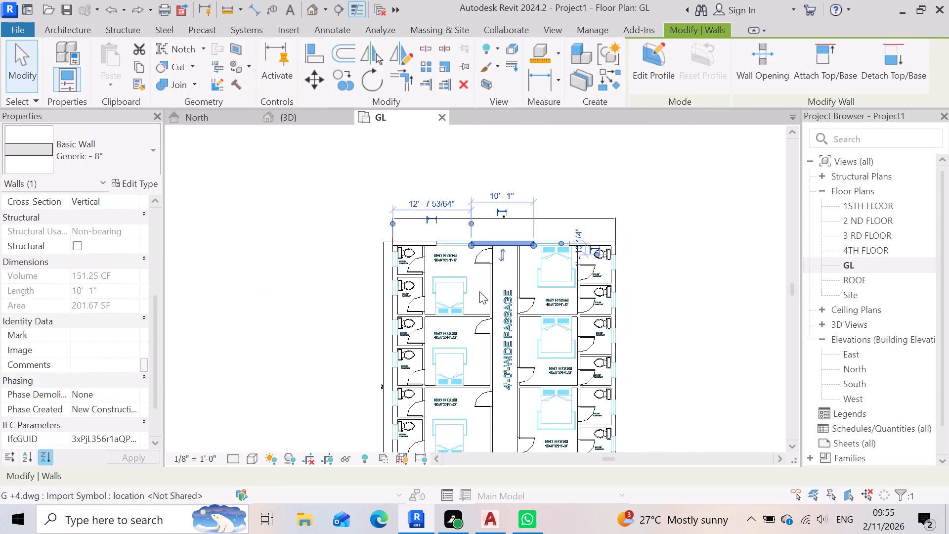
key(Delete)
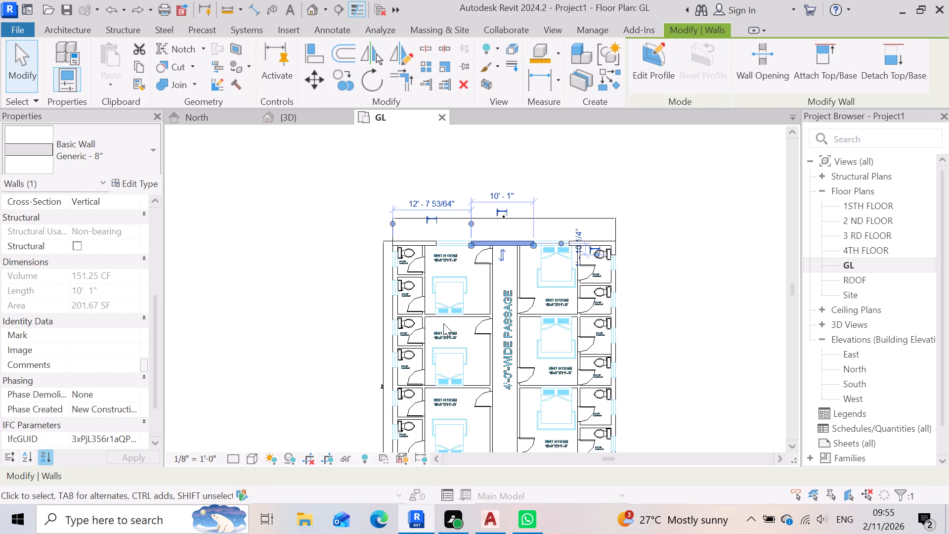
Undo the earlier edits back through the remaining walls and the G +4 CAD link, leaving the GL plan empty.
key(ctrl+z)
key(ctrl+z)
key(ctrl+z)
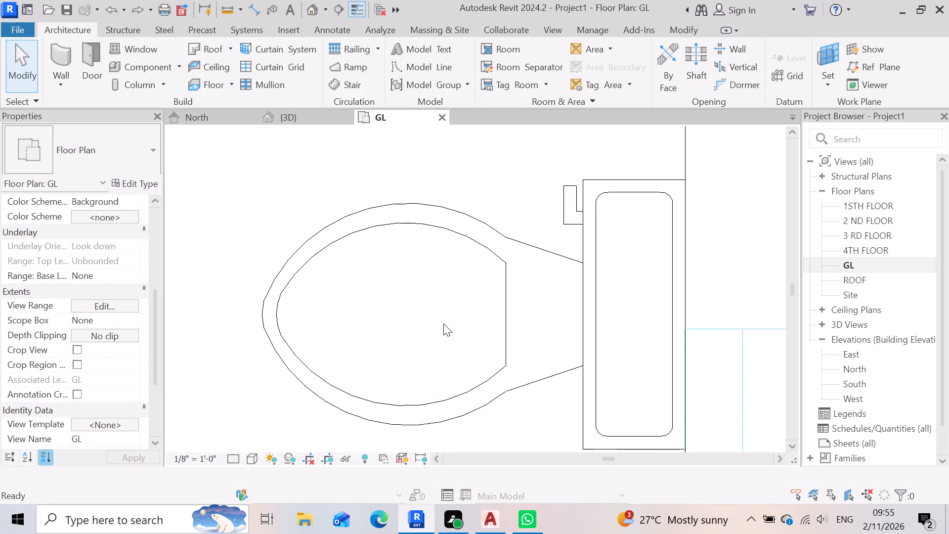
key(ctrl+z)
key(ctrl+z)
key(ctrl+z)
key(ctrl+z)
key(ctrl+z)
key(ctrl+z)
key(ctrl+z)
key(ctrl+z)
key(ctrl+z)
key(ctrl+z)
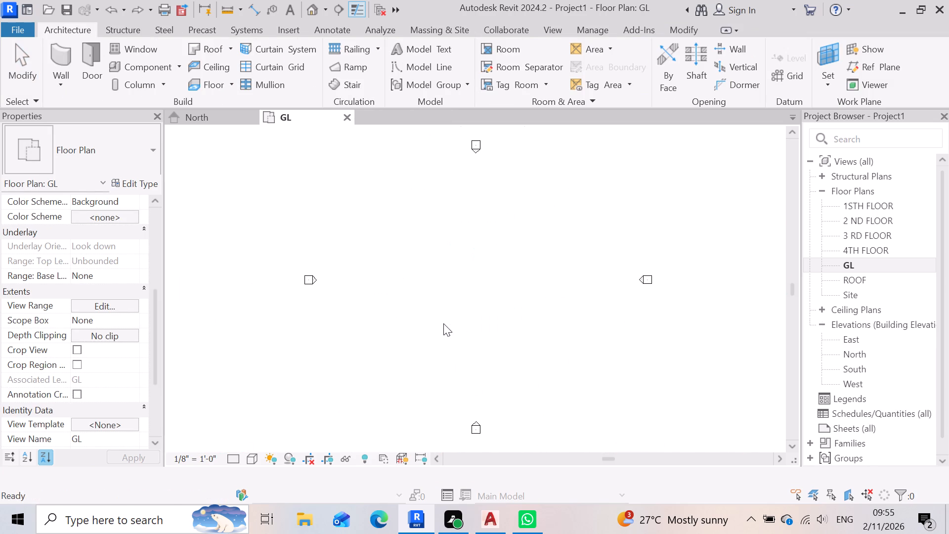
Undo the renaming of the 4TH FLOOR and ROOF levels.
key(z)
key(ctrl+z)
key(ctrl+z)
text(ZZ)
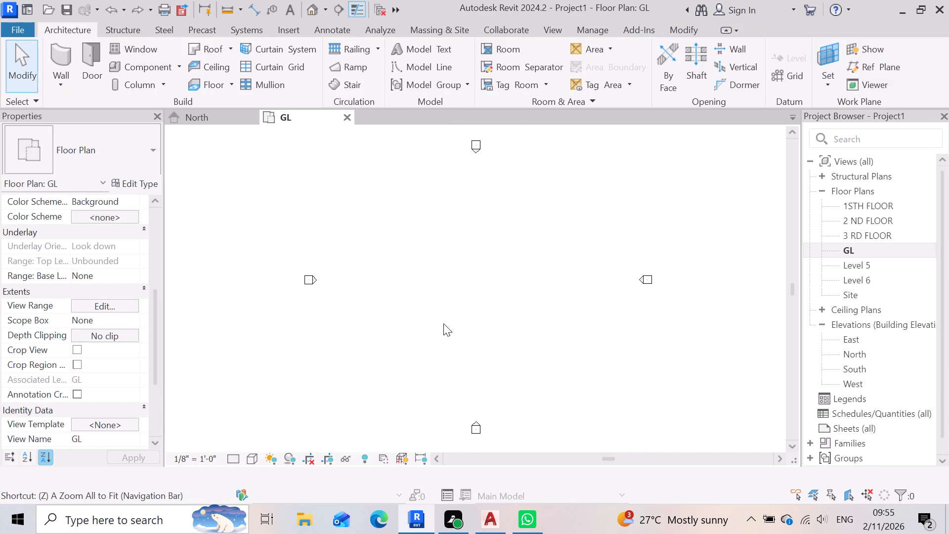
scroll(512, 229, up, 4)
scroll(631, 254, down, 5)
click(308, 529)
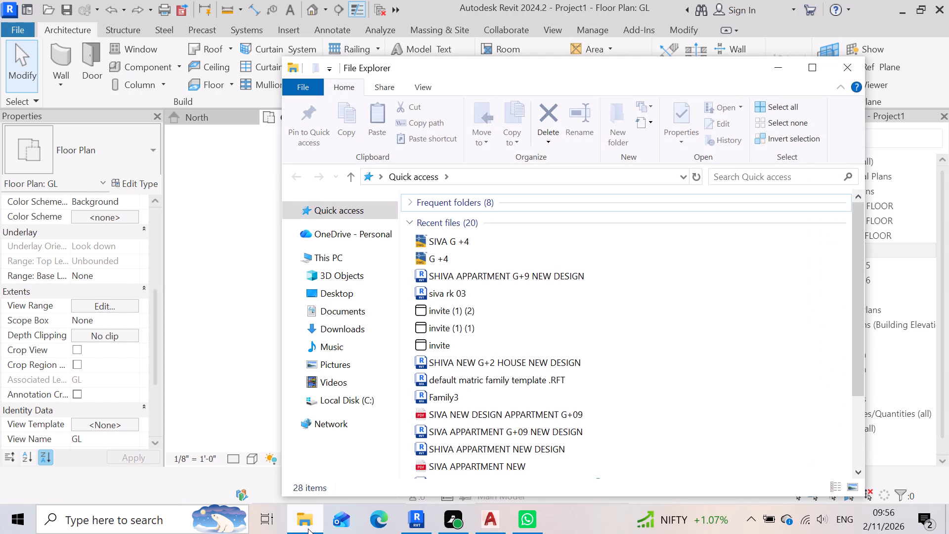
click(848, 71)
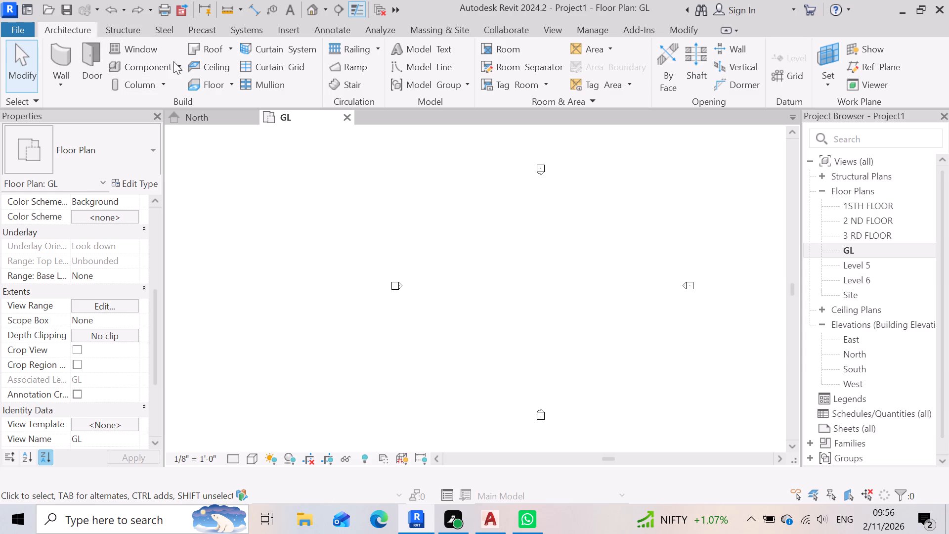
Link the SIVA G +4 DWG drawing at level GL, positioned Auto - Center to Center with inch import units.
click(285, 30)
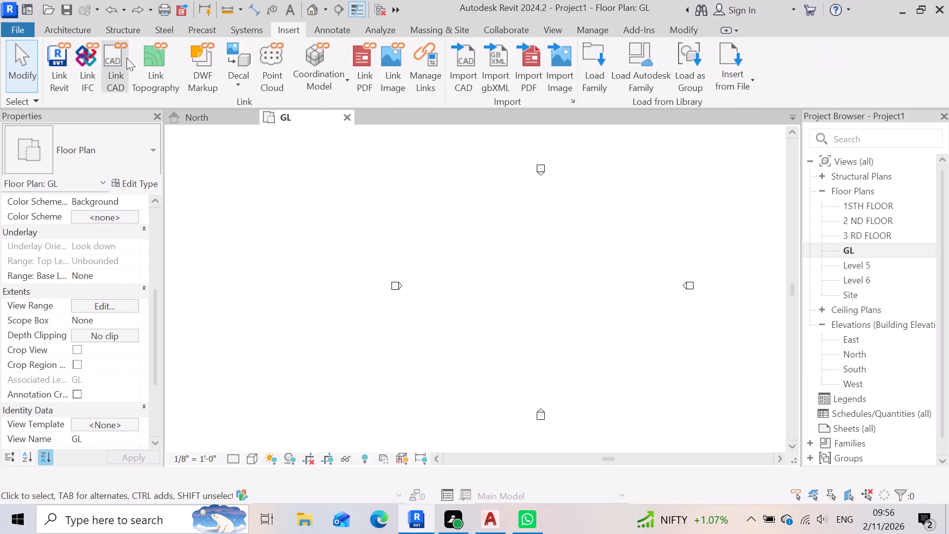
click(120, 60)
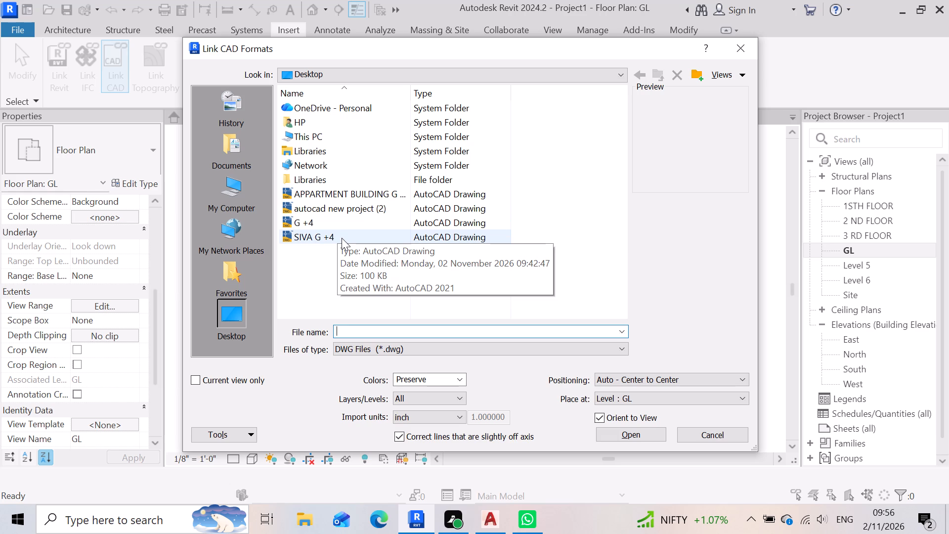
click(342, 238)
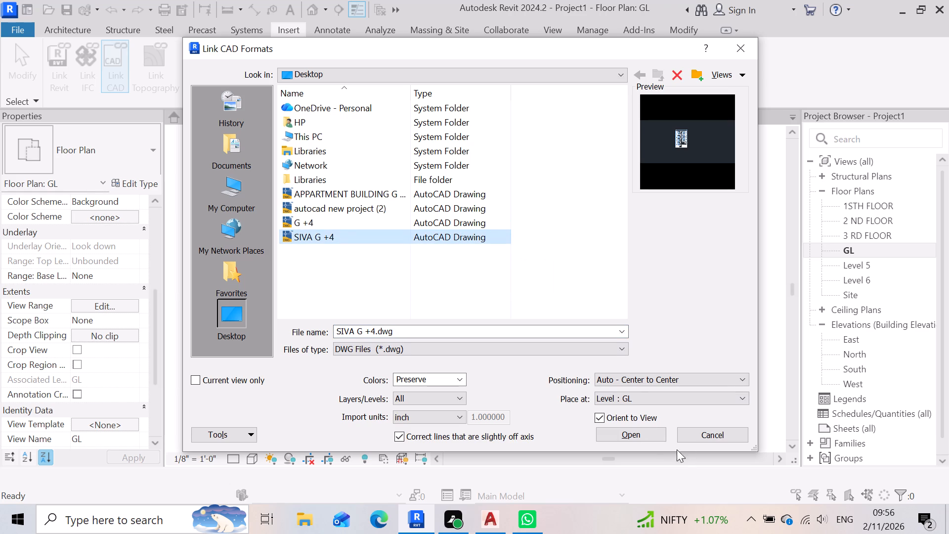
click(647, 437)
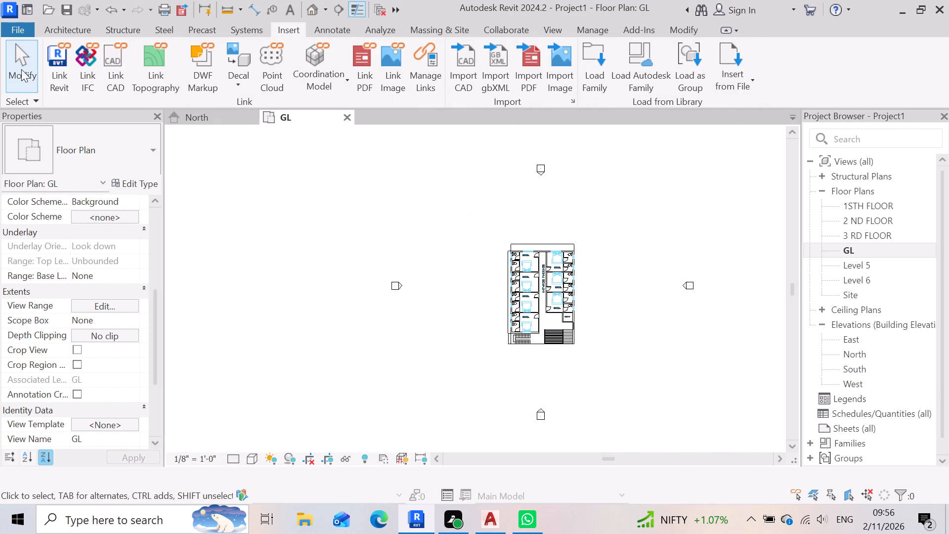
Open the GL floor plan and examine the linked drawing's northwest corner and north wall.
click(60, 30)
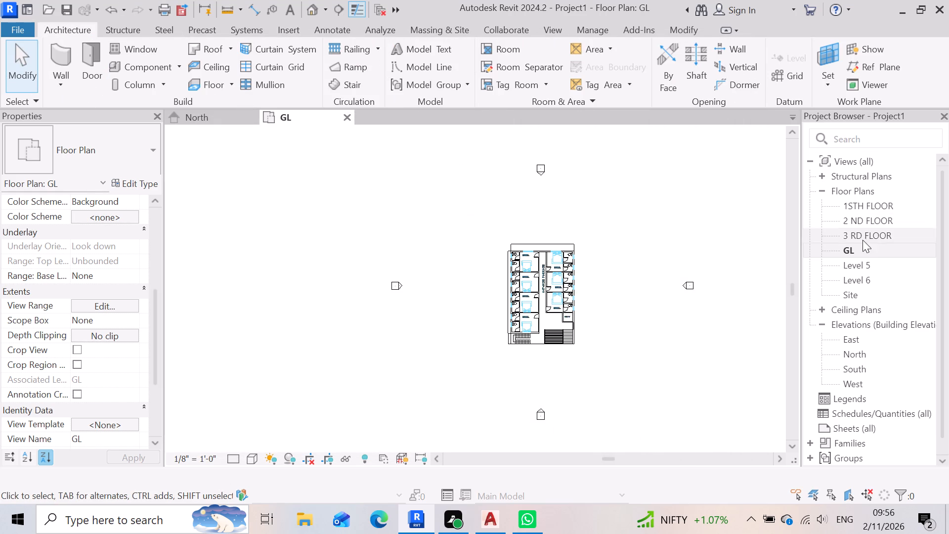
double_click(865, 252)
scroll(526, 295, up, 3)
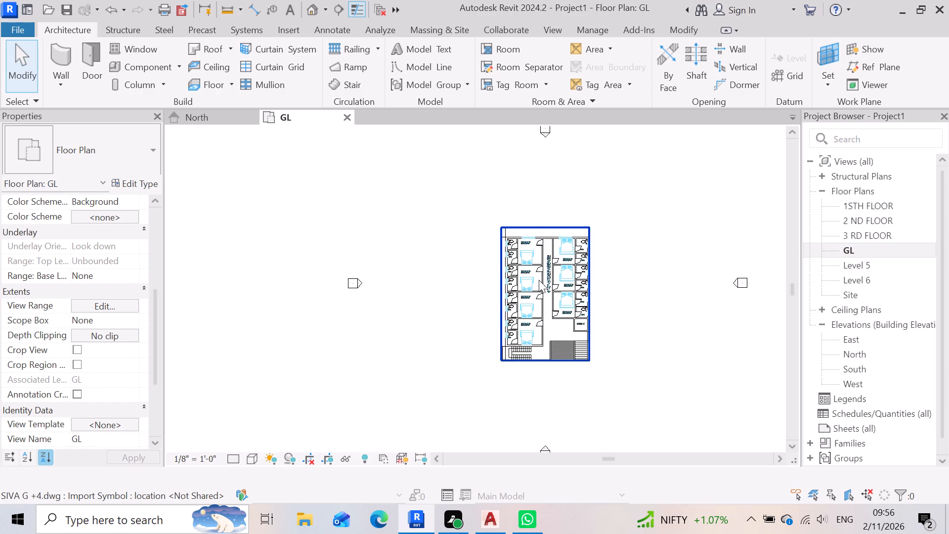
scroll(539, 280, up, 3)
scroll(608, 258, up, 3)
scroll(455, 224, up, 4)
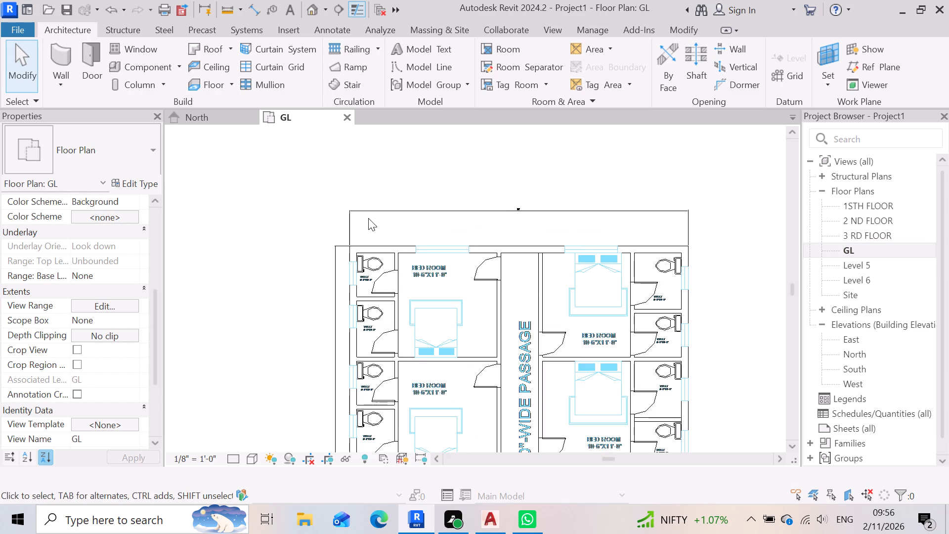
scroll(344, 227, up, 5)
scroll(348, 274, up, 3)
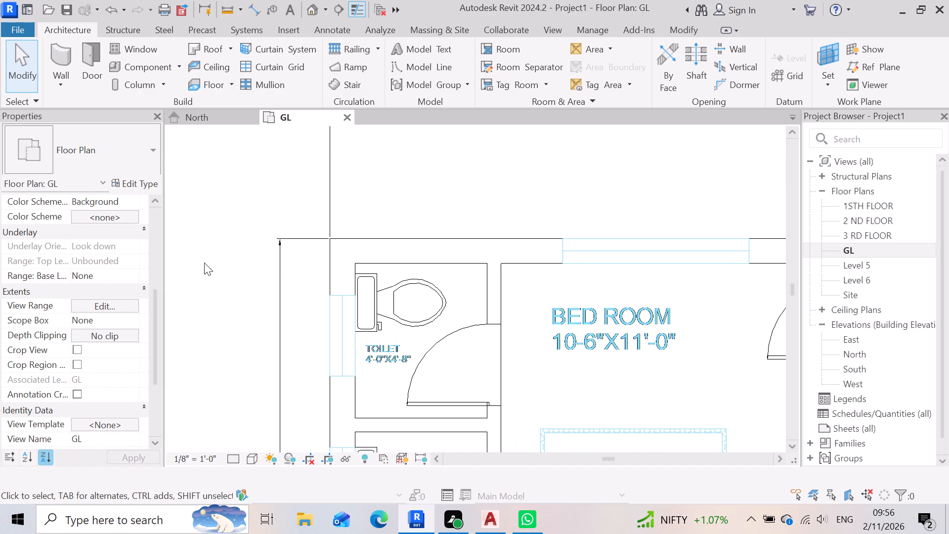
scroll(204, 263, down, 6)
scroll(387, 277, up, 5)
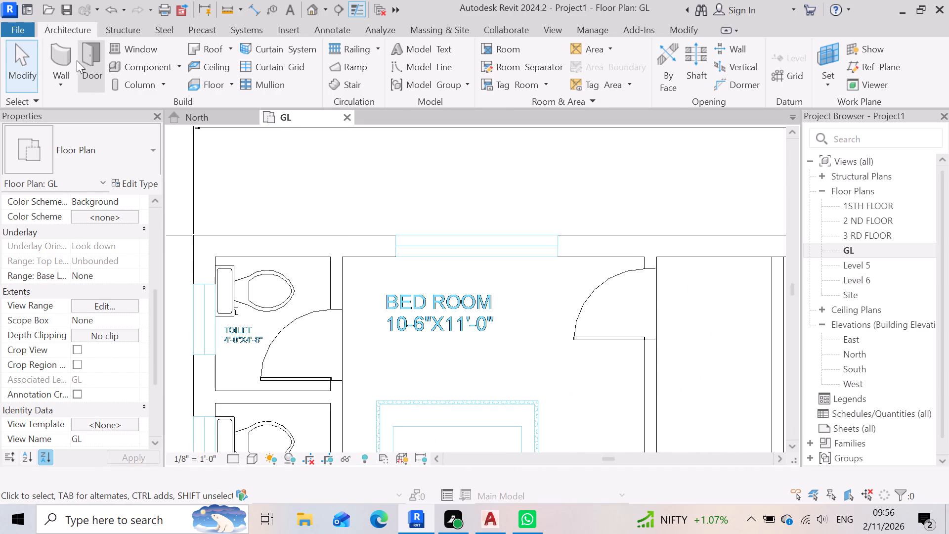
Start a new wall and duplicate the Generic - 8" basic wall type under the name Generic - 9".
click(55, 54)
scroll(228, 259, up, 1)
click(129, 182)
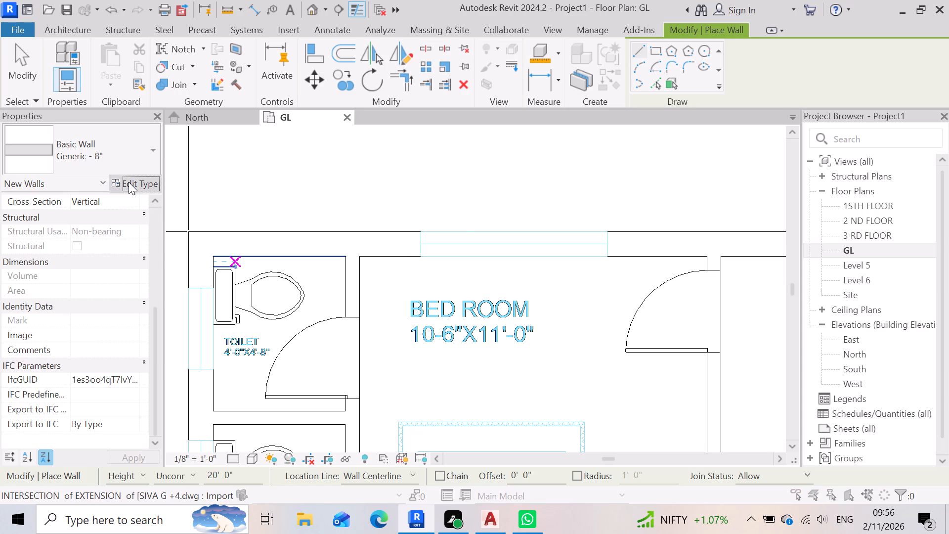
click(769, 90)
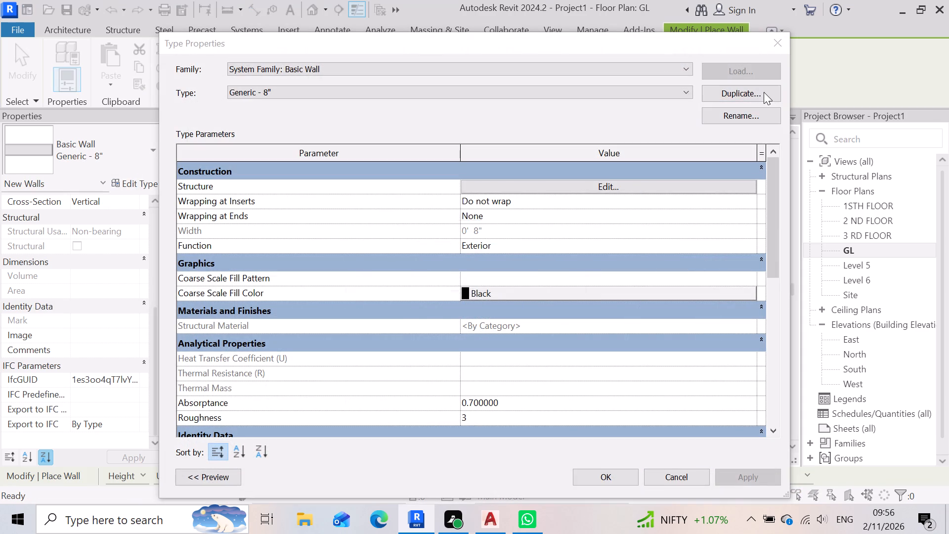
click(478, 263)
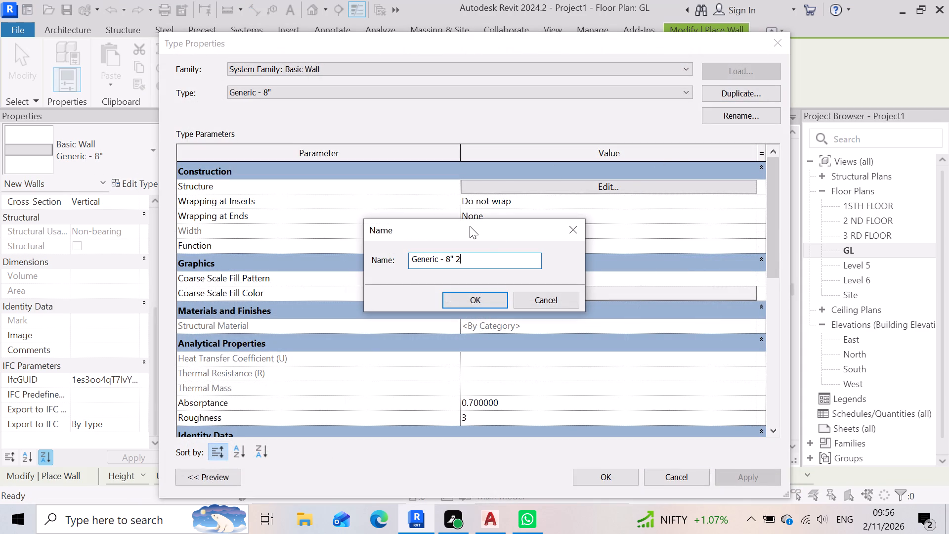
key(BackSpace)
key(BackSpace)
key(BackSpace)
key(BackSpace)
key(8)
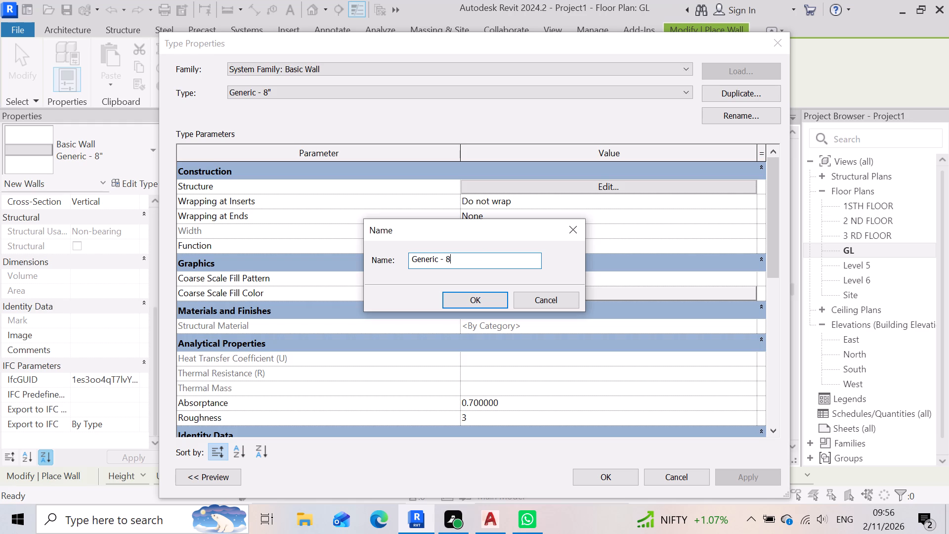
key(BackSpace)
key(9)
key(shift+quotedbl)
click(488, 301)
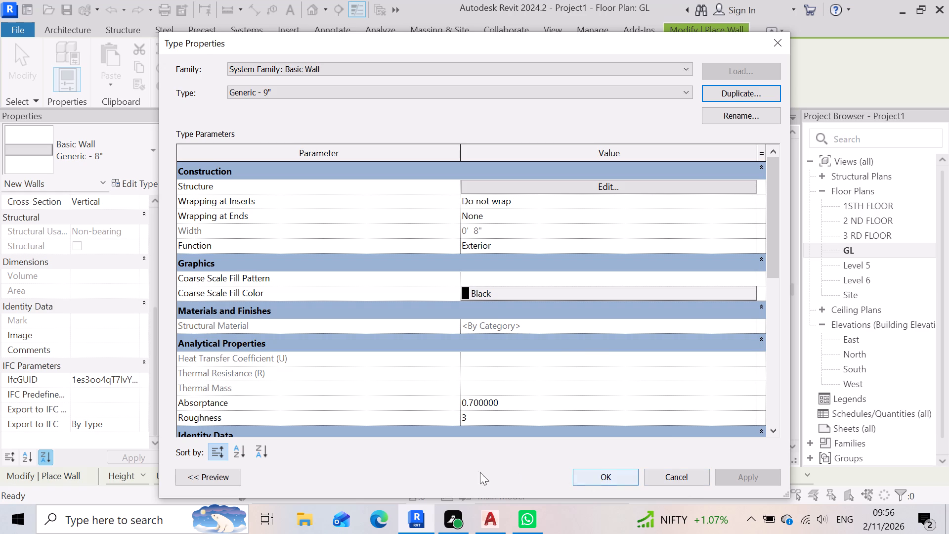
Set the structure layer thickness of the Generic - 9" wall type to 9" and apply the type changes.
click(640, 180)
click(492, 186)
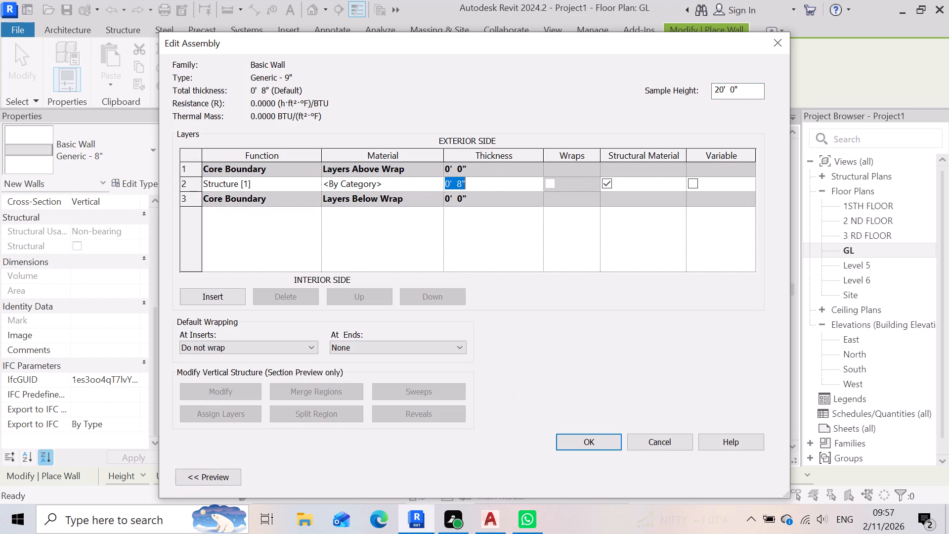
key(BackSpace)
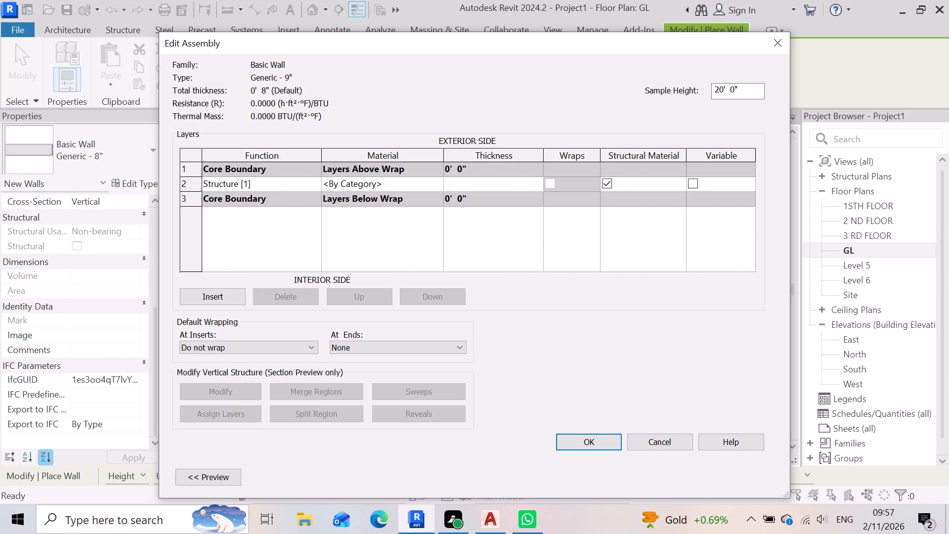
key(9)
key(shift+quotedbl)
key(Return)
click(590, 445)
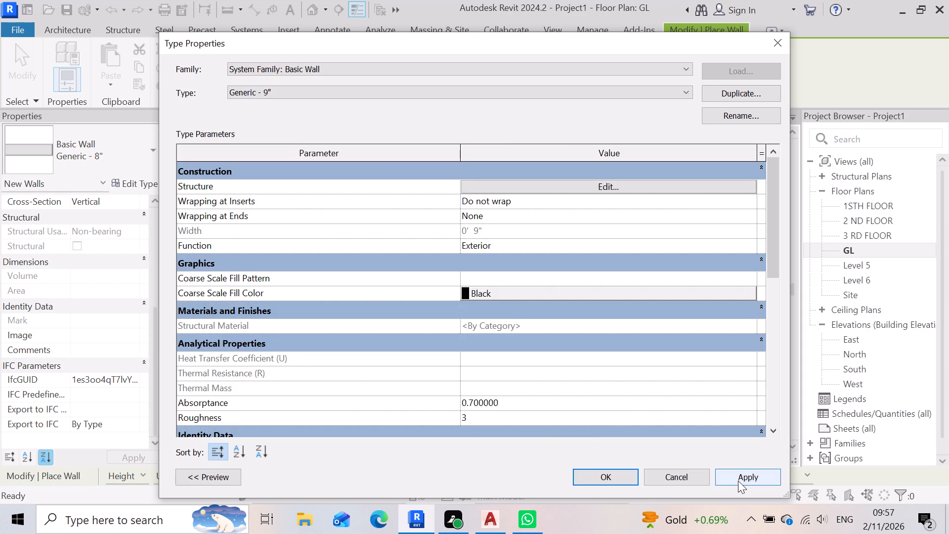
click(738, 481)
click(603, 475)
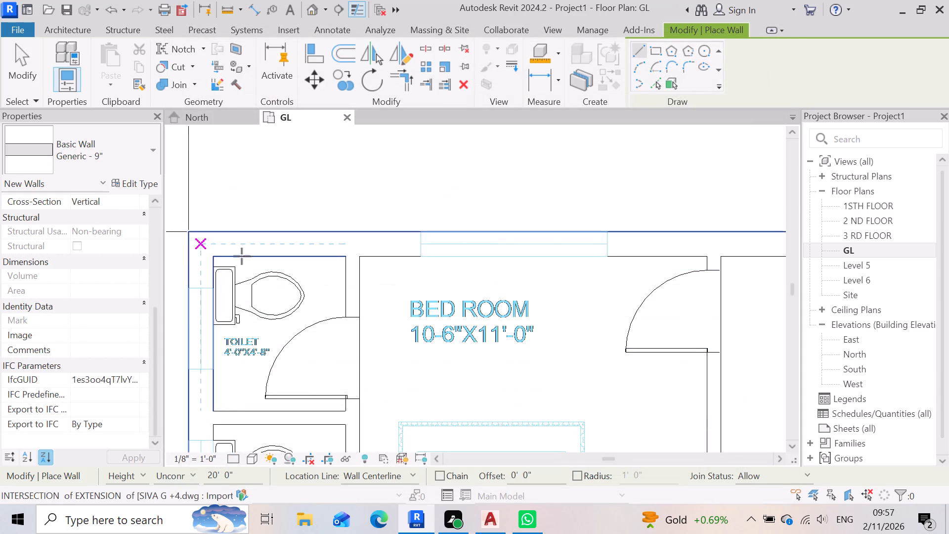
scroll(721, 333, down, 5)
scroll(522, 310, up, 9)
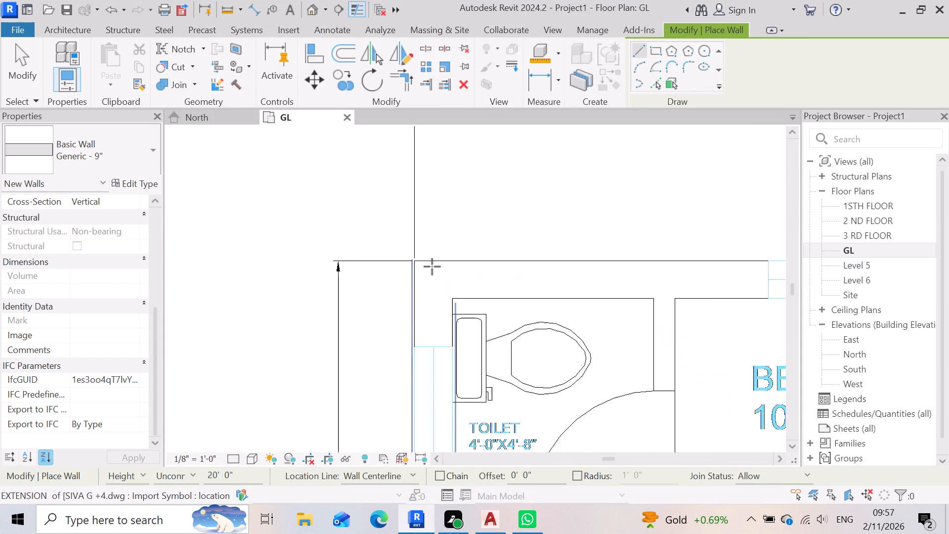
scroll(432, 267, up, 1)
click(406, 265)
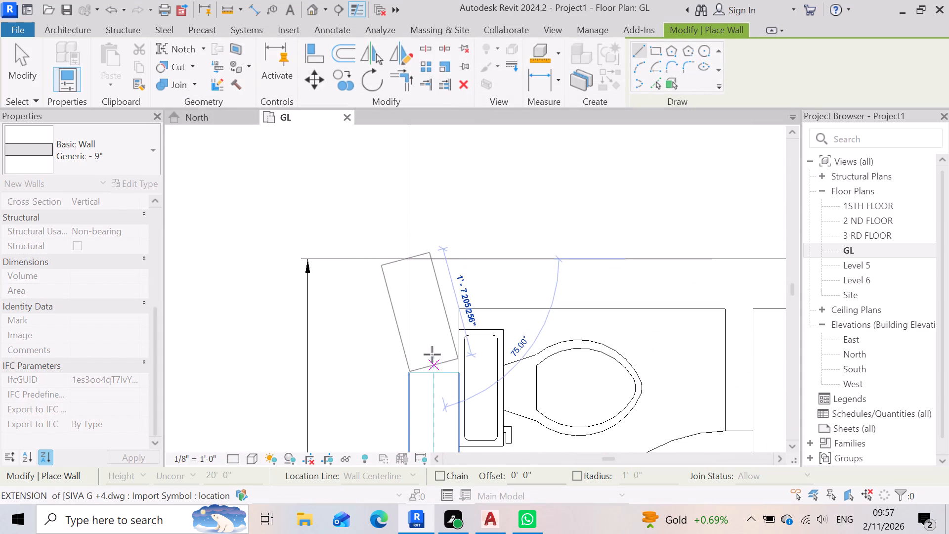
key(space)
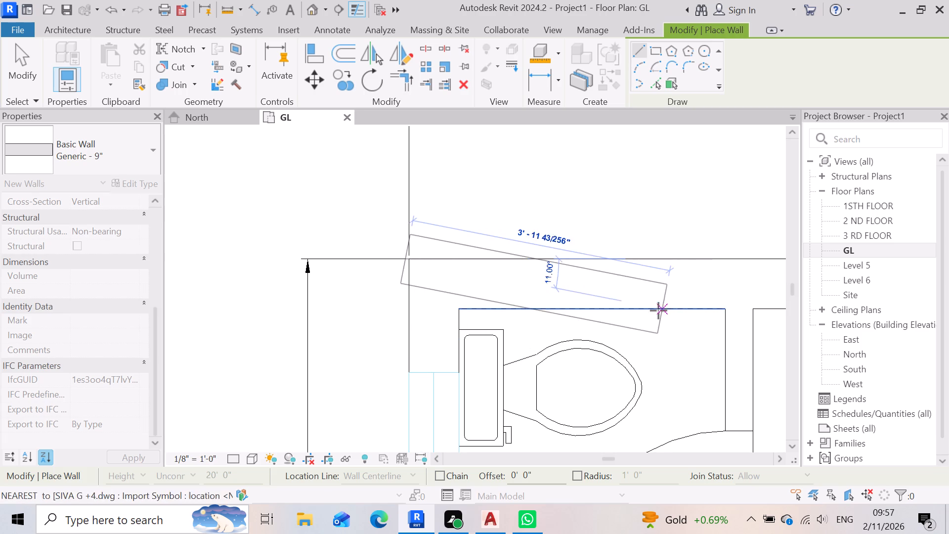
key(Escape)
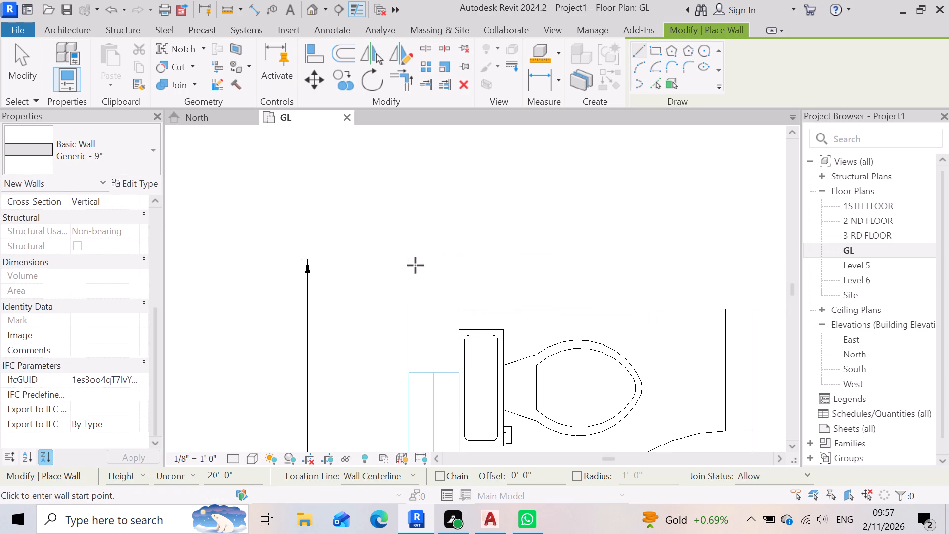
Set the wall location line to Finish Face: Exterior and draw the north wall from the northwest corner to the first bedroom window, about 7'-0" long.
click(407, 474)
click(410, 437)
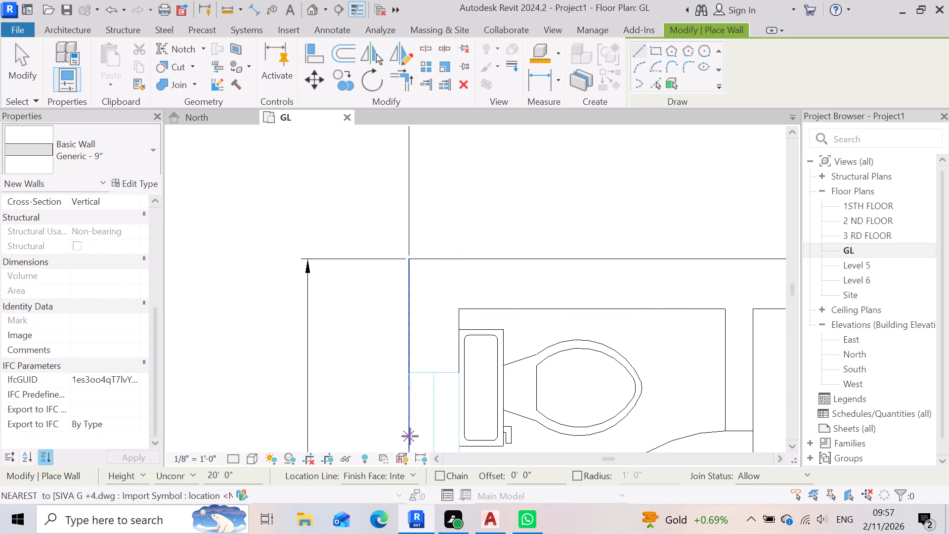
click(410, 476)
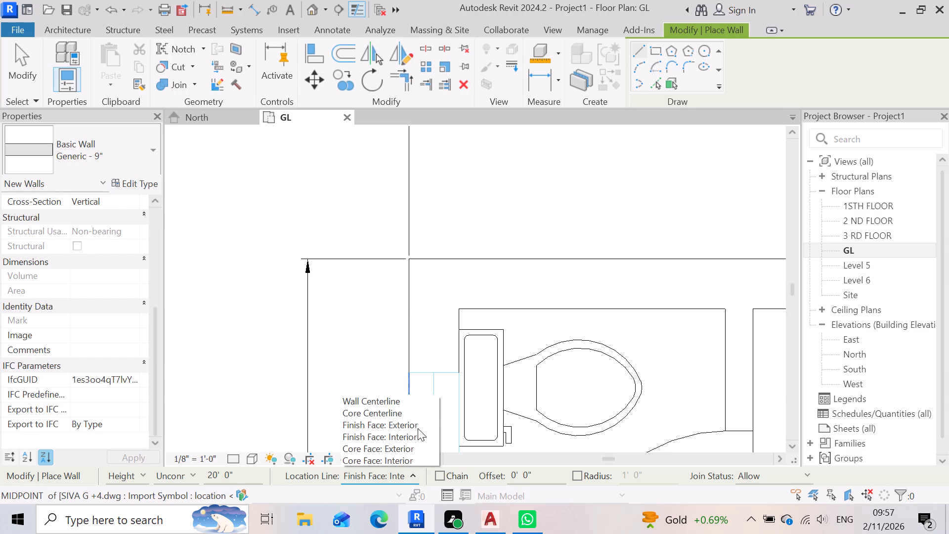
click(417, 426)
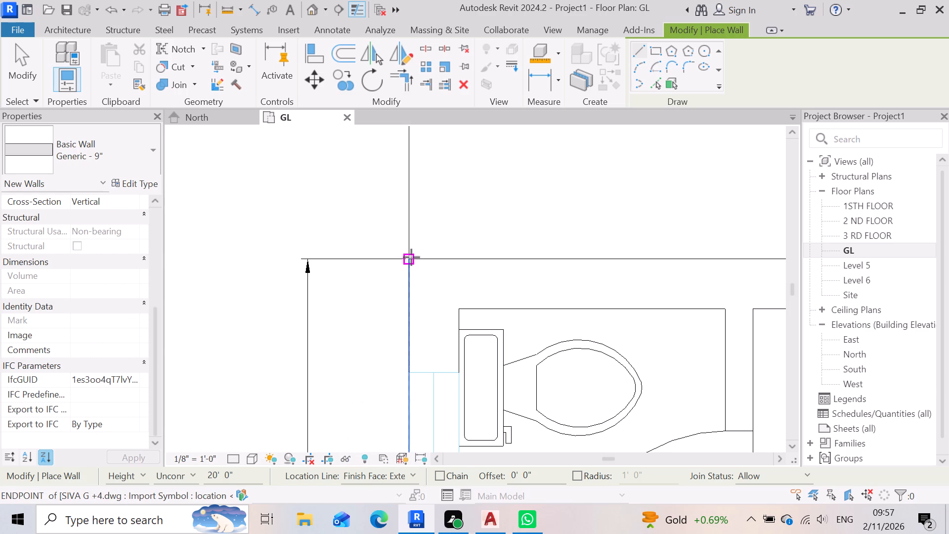
click(412, 258)
scroll(404, 257, down, 9)
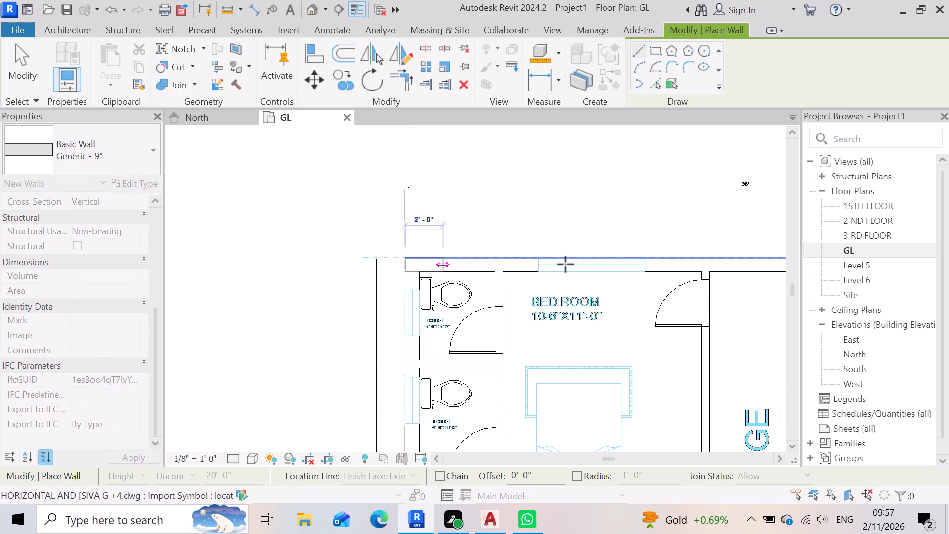
scroll(539, 260, up, 8)
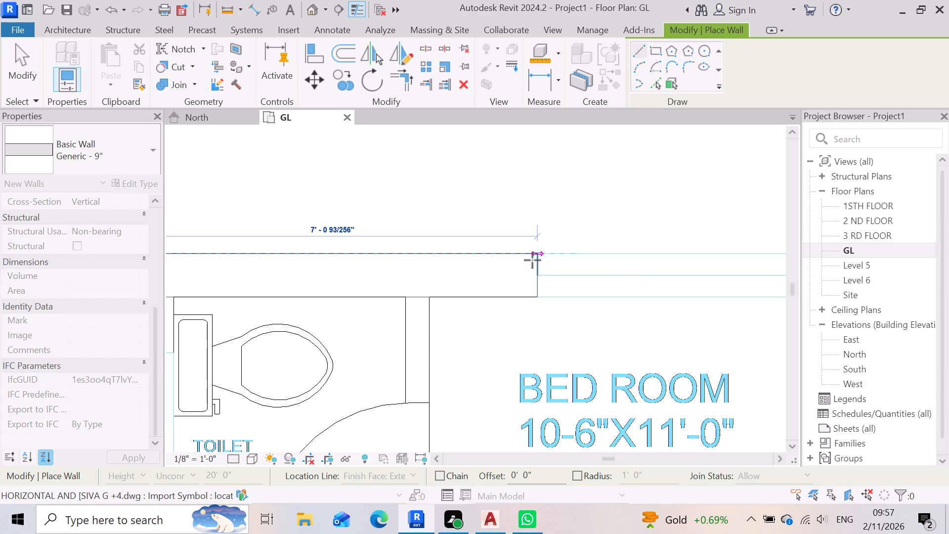
click(532, 260)
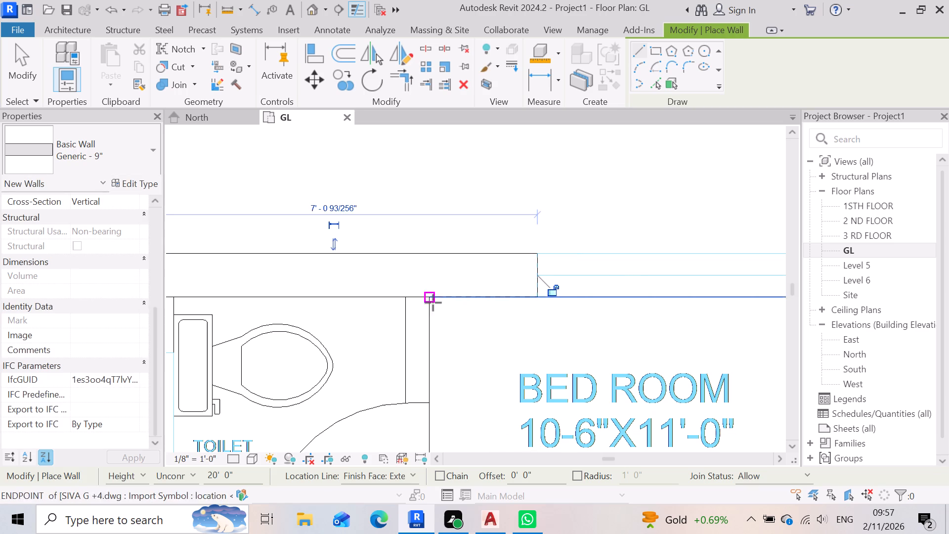
Draw the north wall segment between the two bedroom windows across the passage, about 10'-2" long, flipped to match the drawing.
scroll(463, 285, down, 4)
scroll(790, 265, up, 10)
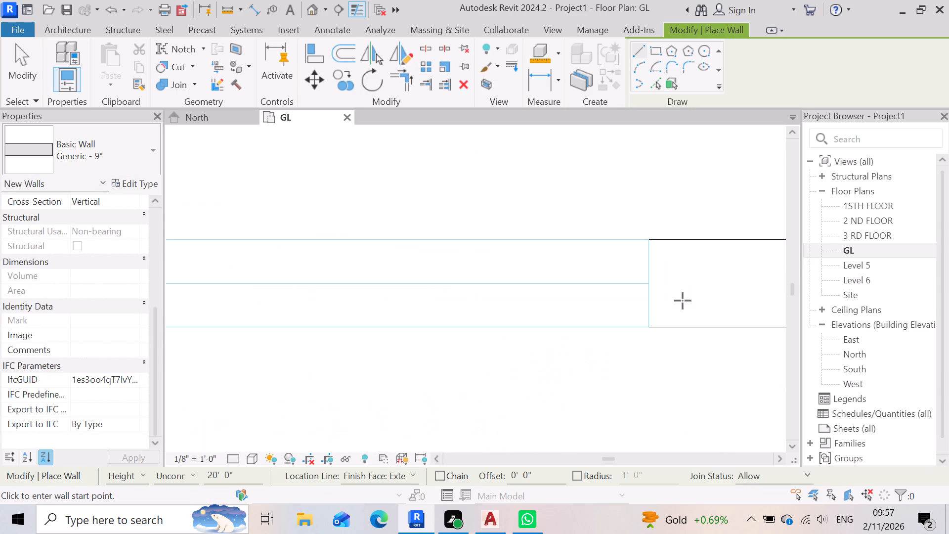
click(644, 330)
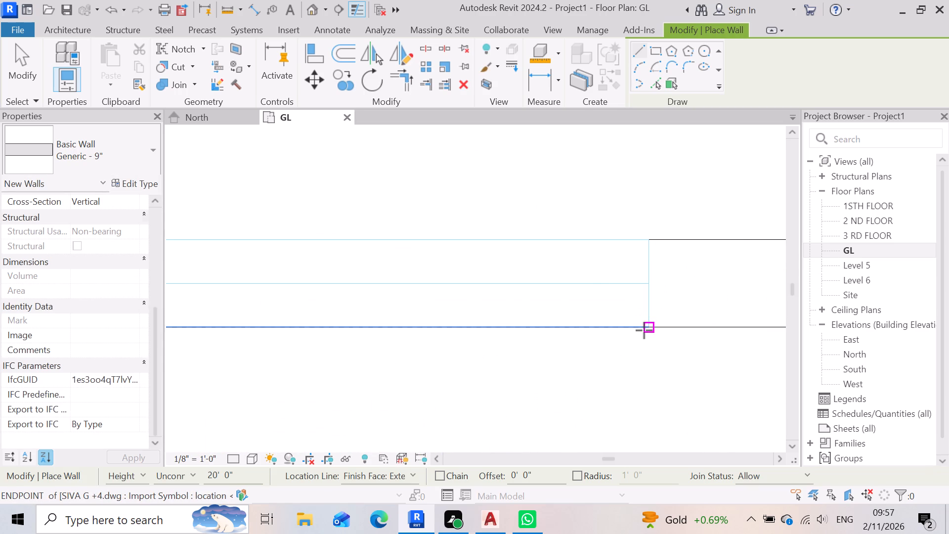
scroll(511, 322, down, 9)
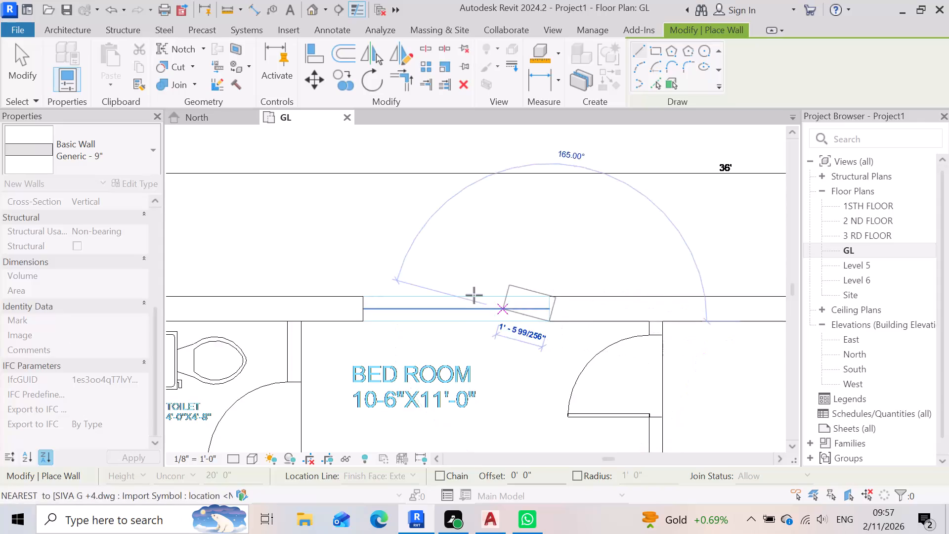
scroll(474, 295, down, 5)
key(space)
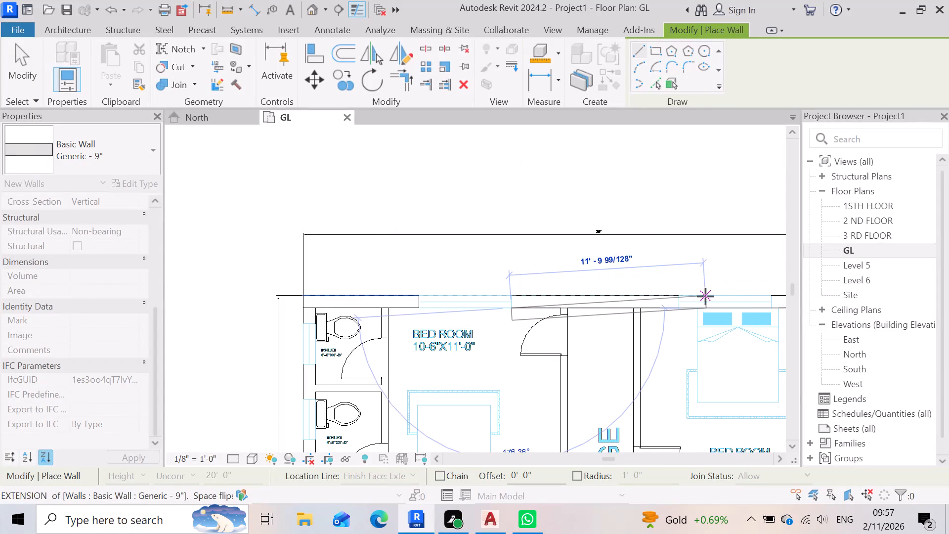
scroll(690, 306, up, 6)
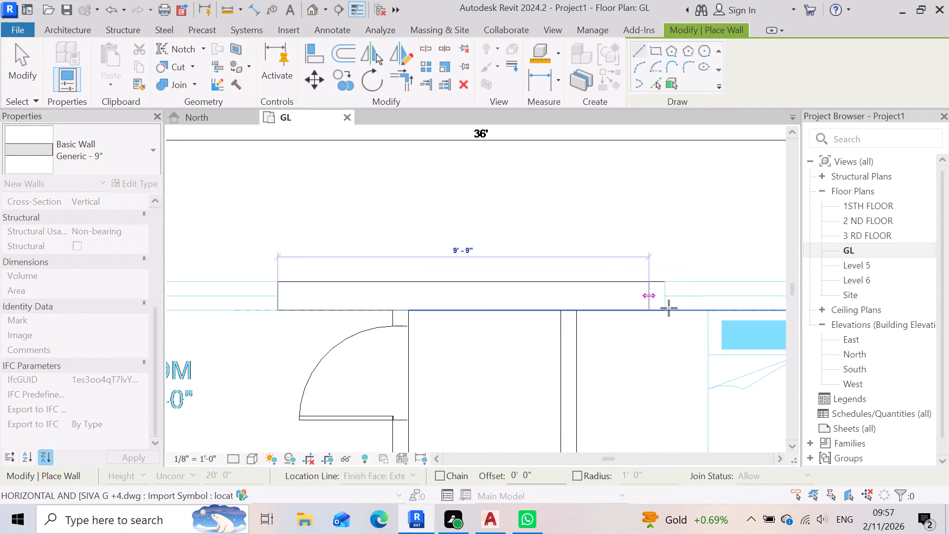
click(669, 309)
Draw the north wall segment from the east bedroom window's far edge to the building's northeast corner, aligned with the CAD wall lines.
scroll(505, 319, down, 5)
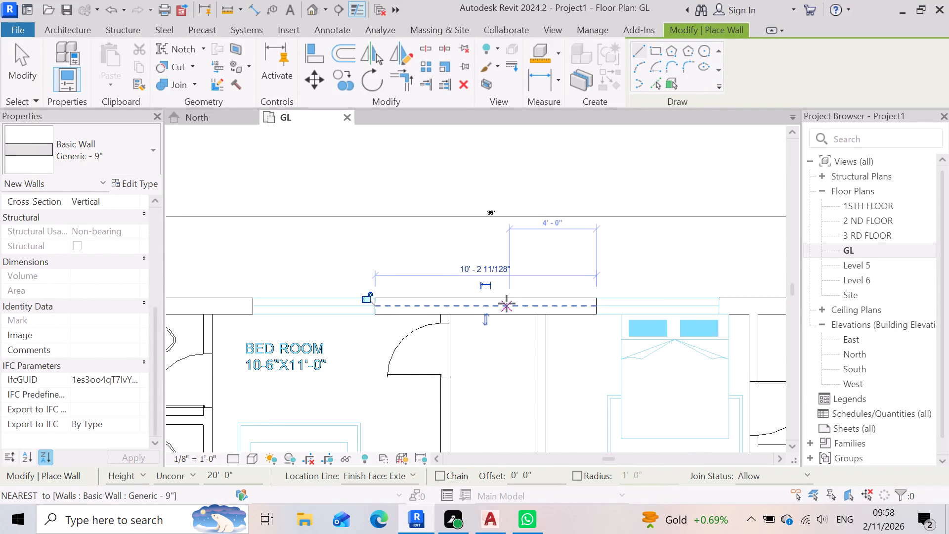
scroll(507, 304, down, 3)
scroll(701, 282, up, 7)
scroll(619, 346, up, 4)
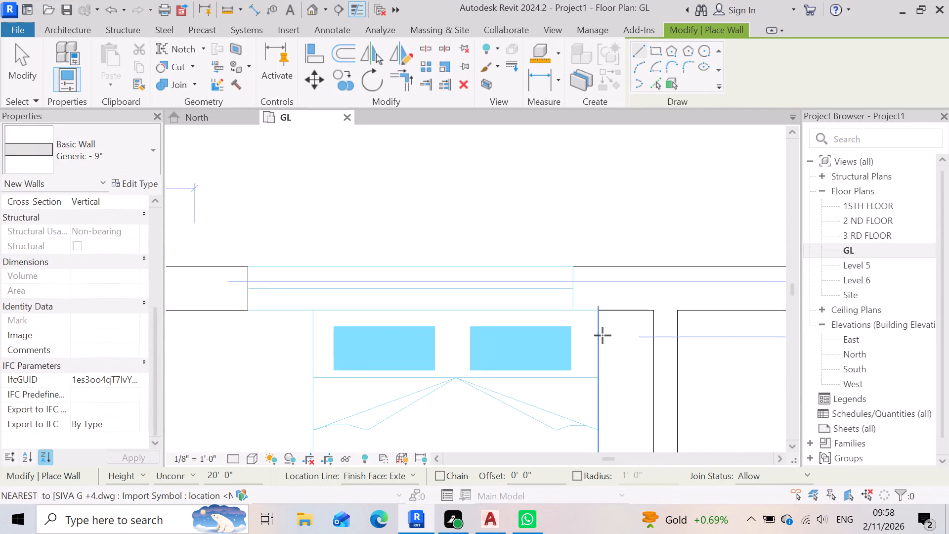
scroll(603, 335, up, 3)
click(566, 295)
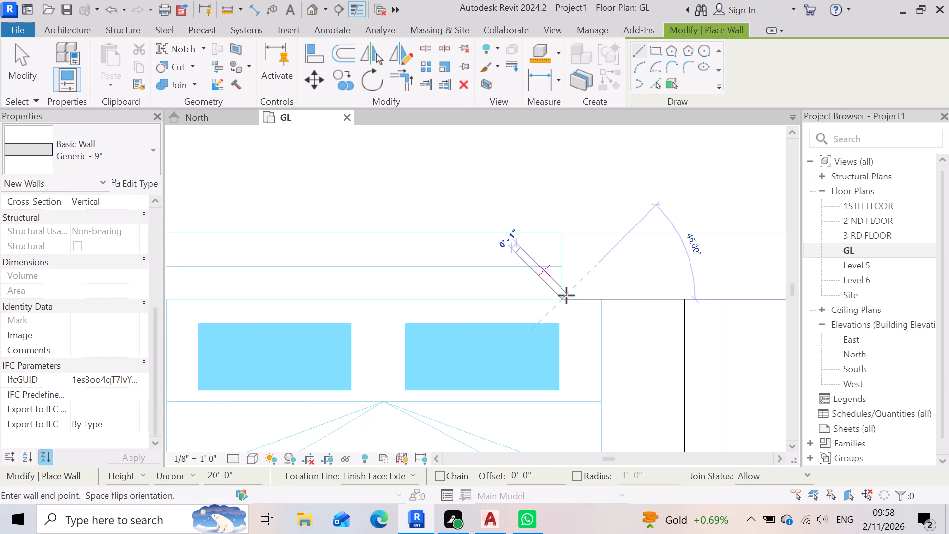
scroll(563, 299, down, 9)
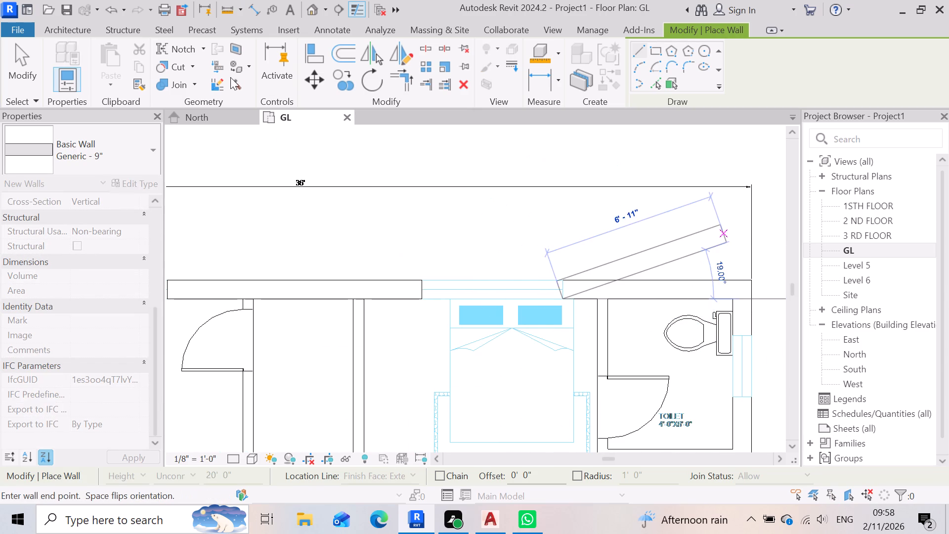
scroll(640, 330, down, 4)
scroll(733, 317, up, 4)
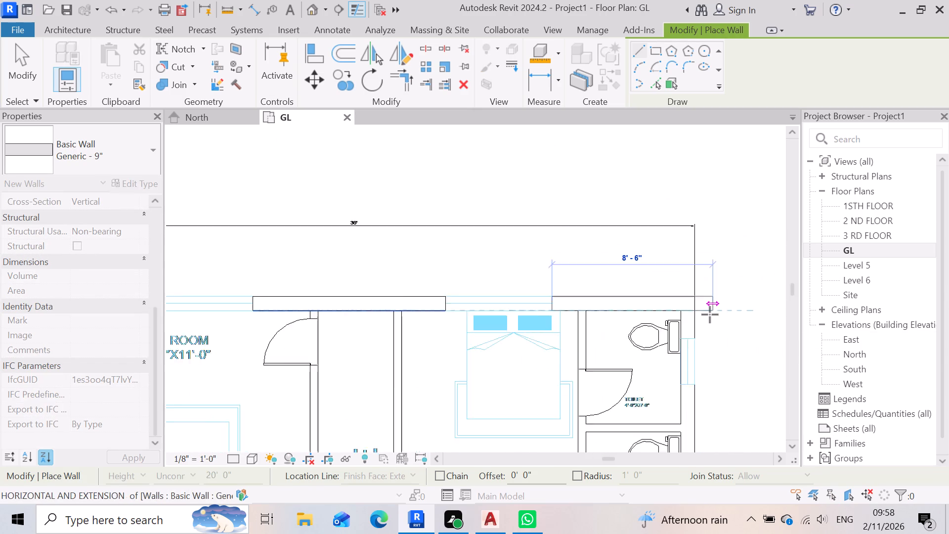
scroll(710, 314, up, 11)
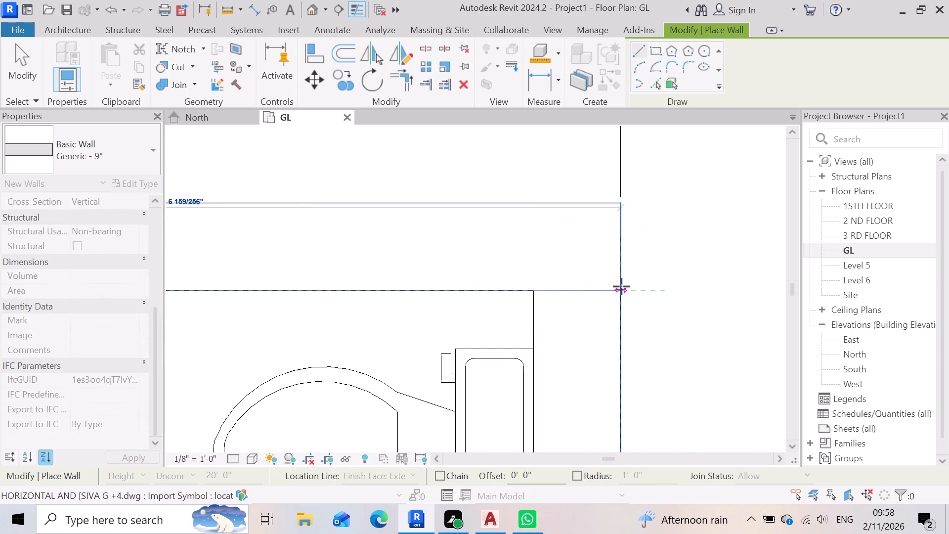
key(space)
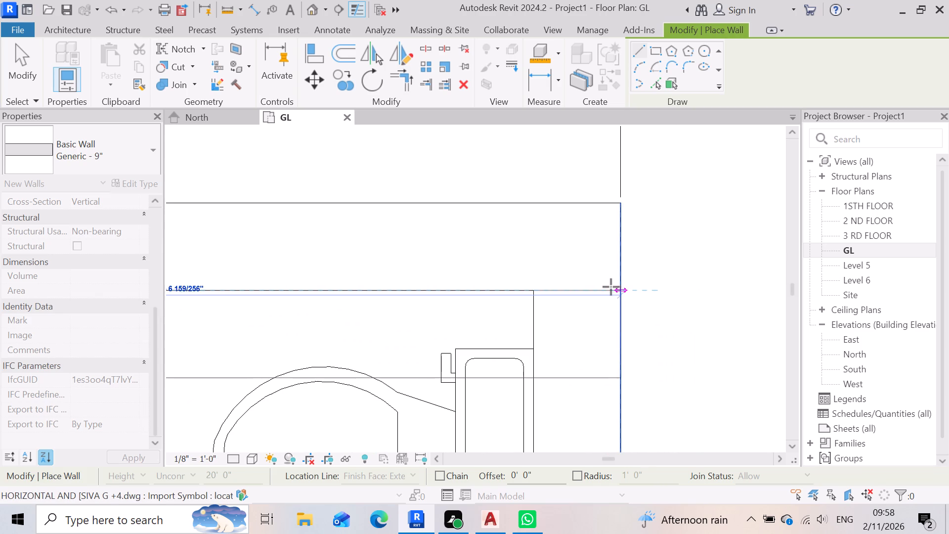
key(space)
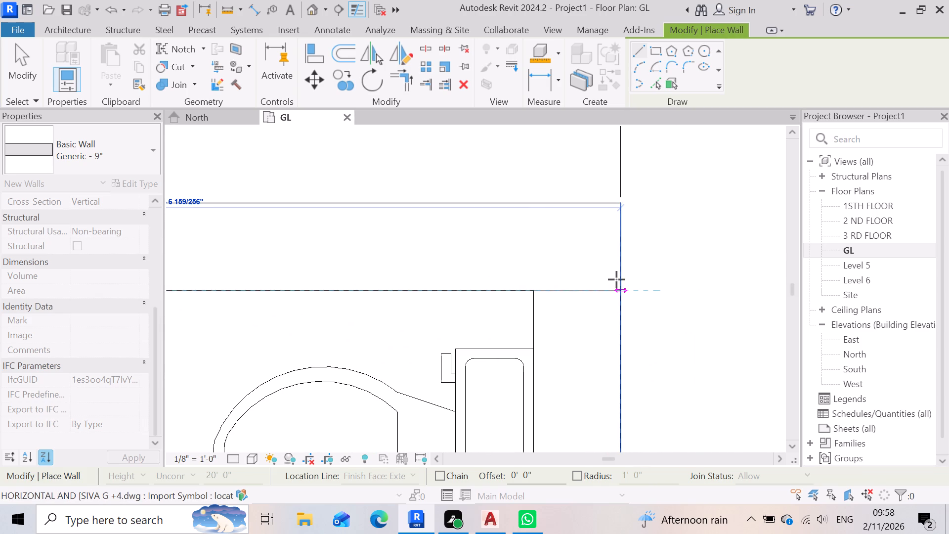
click(622, 279)
Draw the east wall segment from the north wall down to the first toilet window, about 1'-6" long.
click(535, 292)
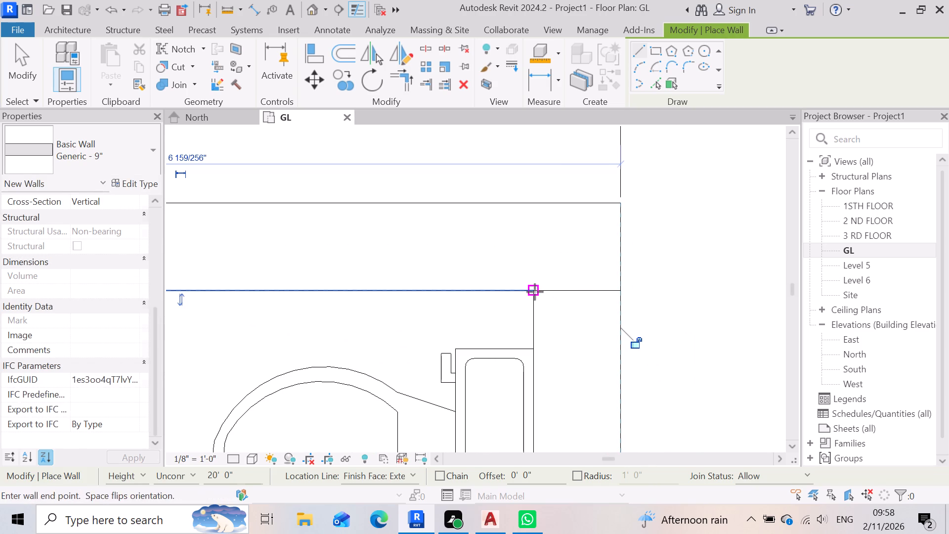
scroll(598, 284, down, 20)
scroll(598, 284, down, 1)
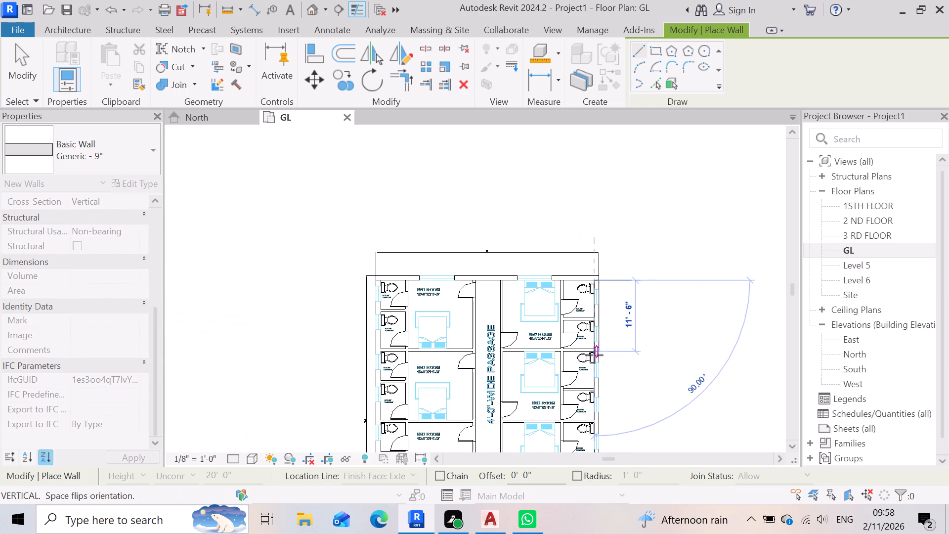
scroll(593, 293, up, 11)
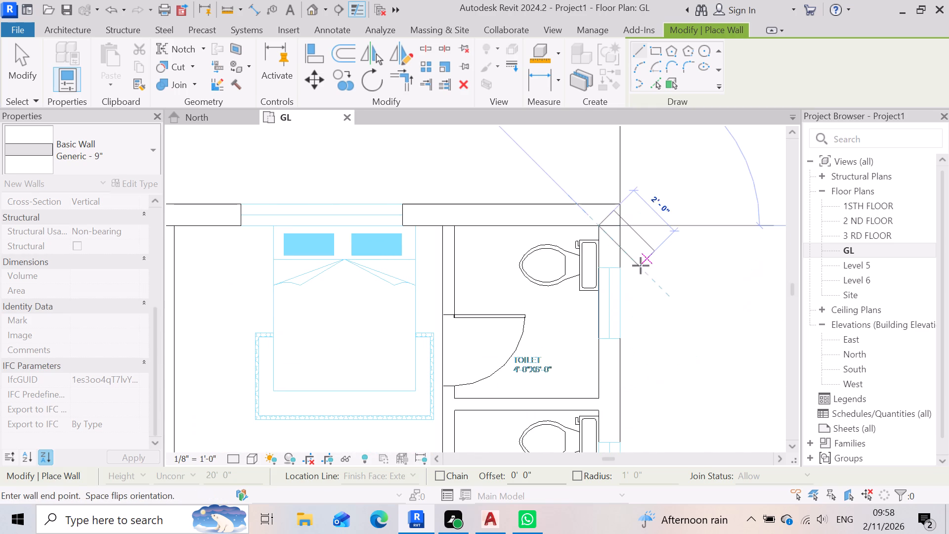
scroll(617, 277, up, 10)
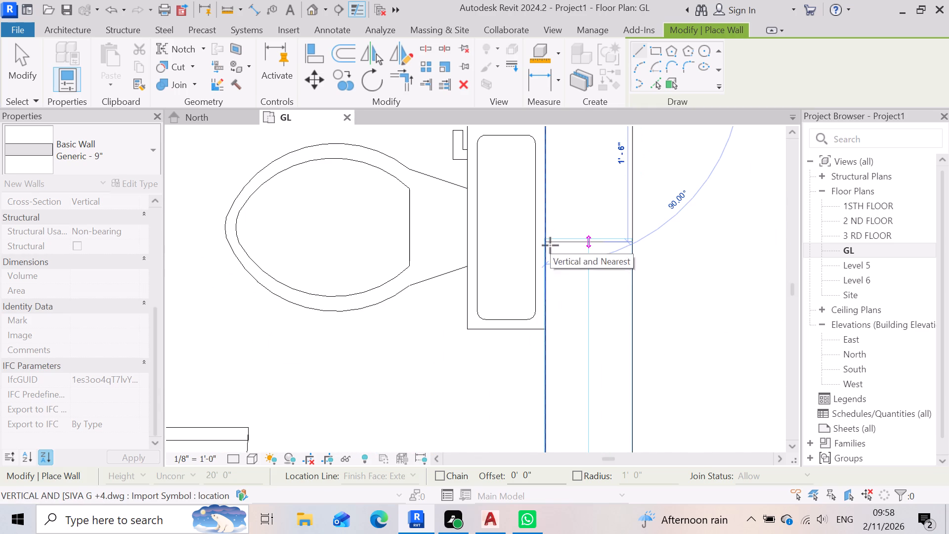
click(550, 245)
Draw the east wall segment between the first and second toilet windows, about 3'-7" long, along the CAD wall lines.
scroll(641, 249, down, 8)
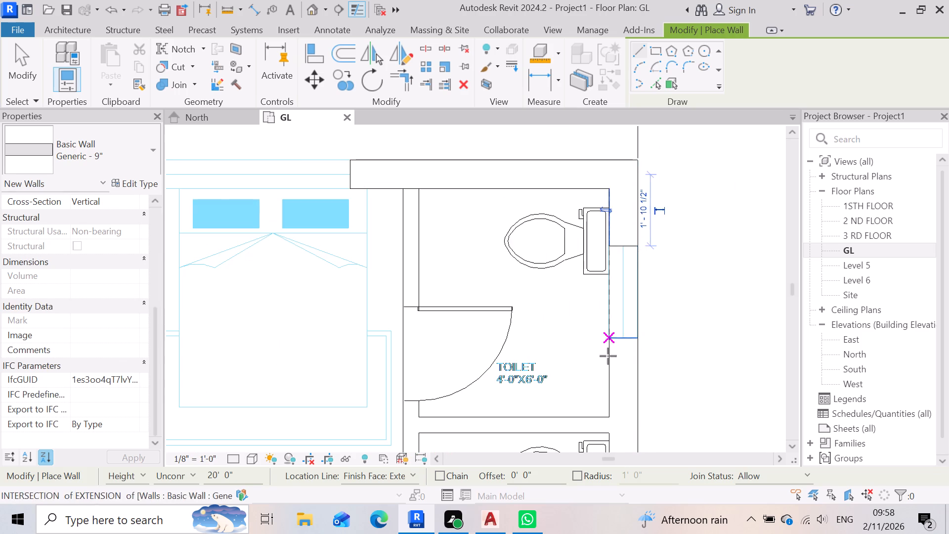
scroll(647, 364, up, 3)
scroll(640, 345, down, 1)
scroll(639, 341, up, 4)
click(567, 315)
scroll(598, 299, down, 4)
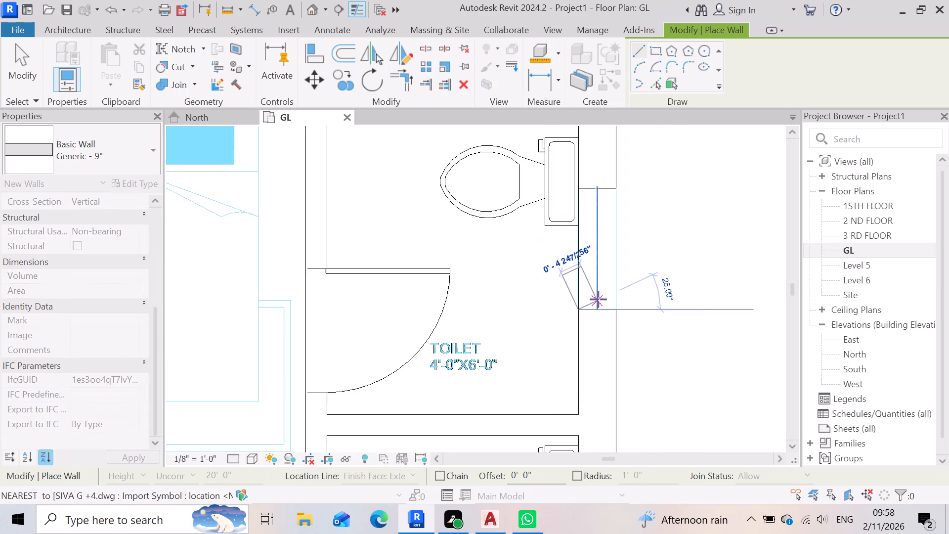
scroll(598, 299, down, 16)
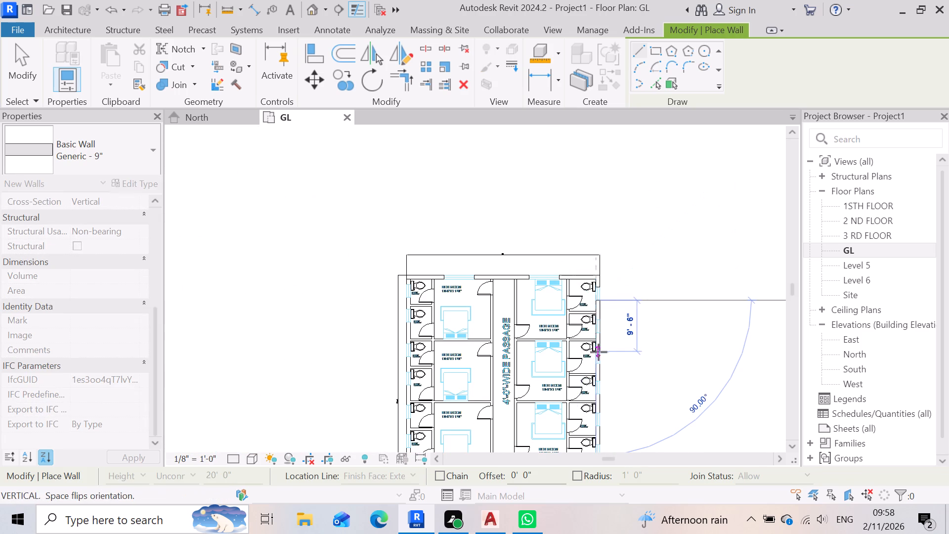
scroll(605, 333, up, 9)
scroll(570, 311, up, 5)
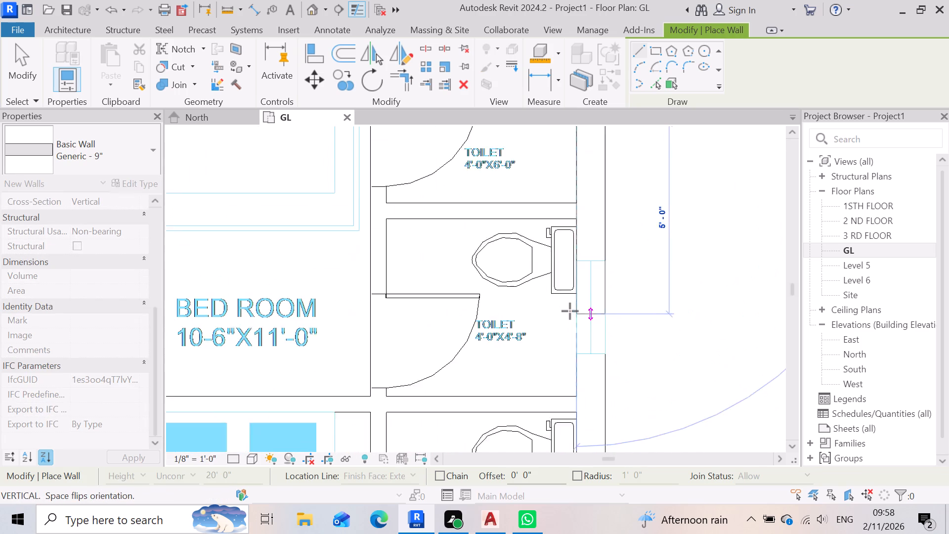
scroll(570, 311, up, 3)
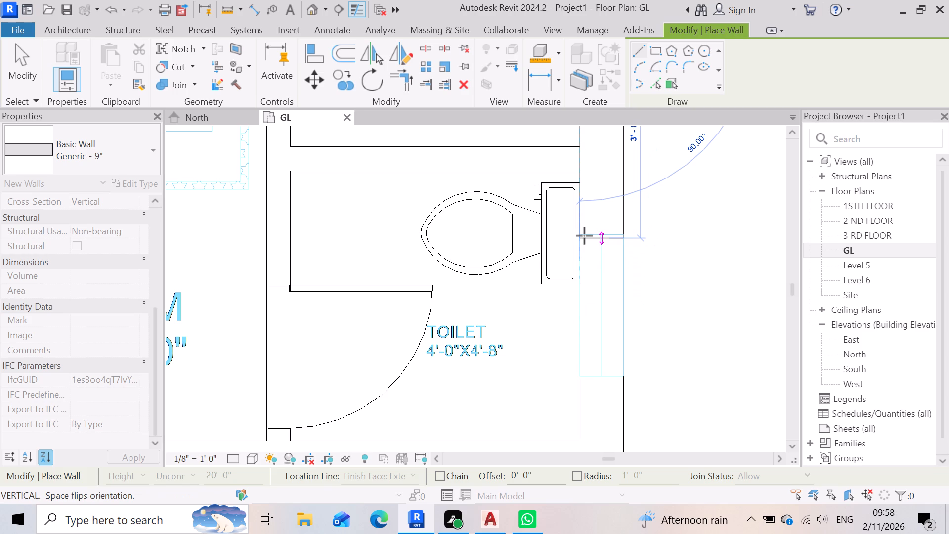
click(587, 233)
Draw the east wall segment between the second and third toilet windows, about 3'-4" long.
scroll(630, 278, down, 4)
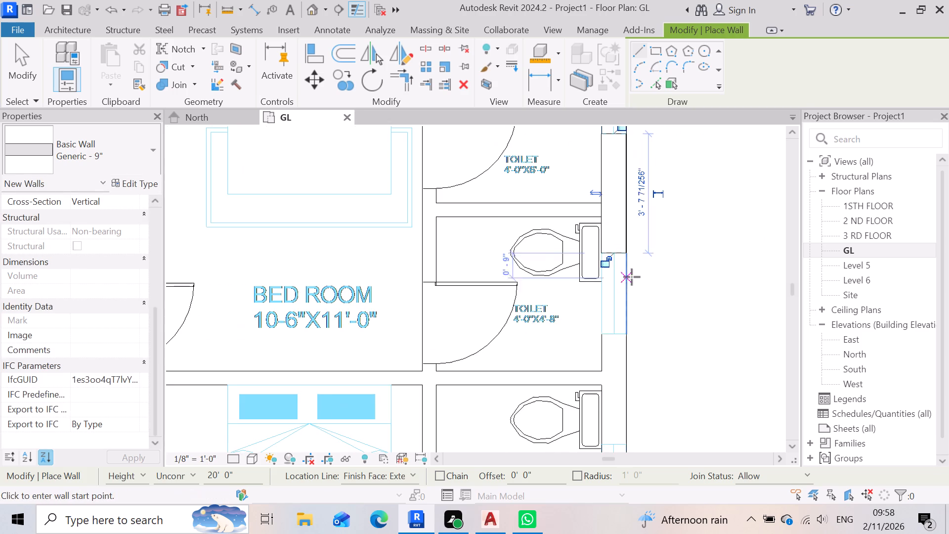
scroll(602, 342, up, 7)
click(604, 319)
scroll(606, 315, down, 6)
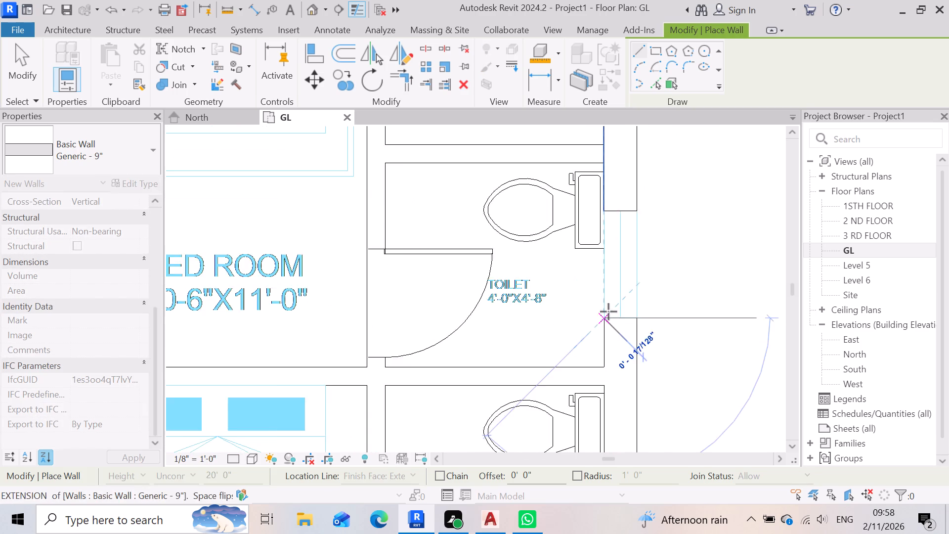
scroll(608, 311, down, 9)
scroll(614, 374, up, 7)
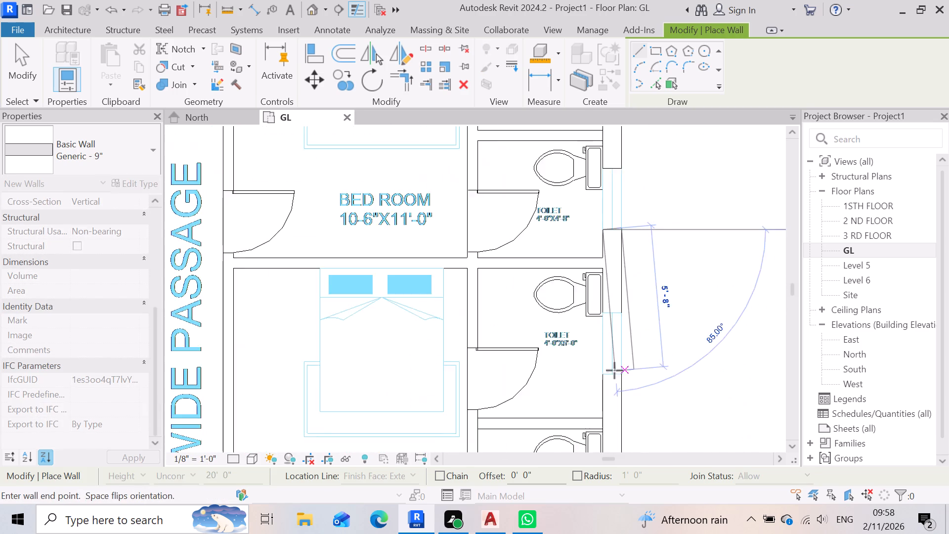
scroll(614, 370, up, 3)
scroll(595, 286, up, 7)
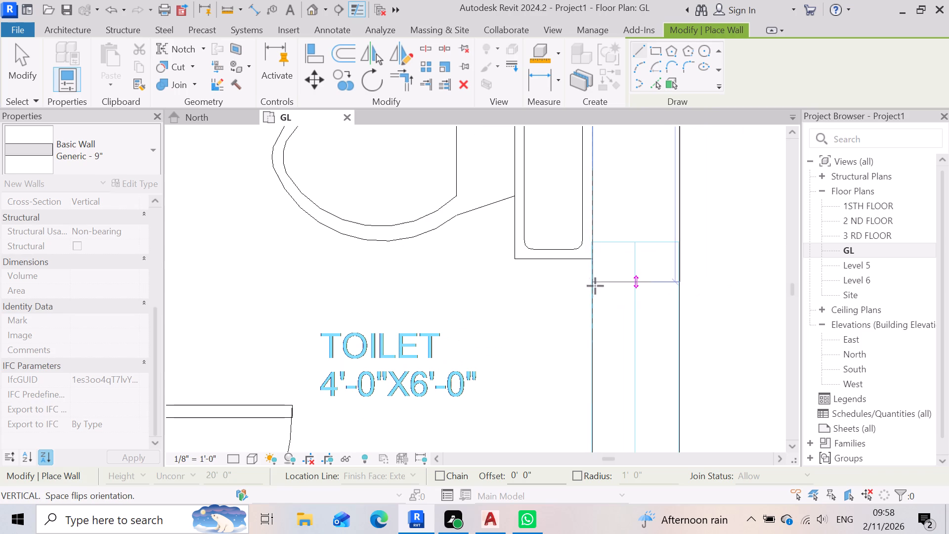
click(592, 245)
Draw the east wall segment between the third and fourth toilet windows, about 3'-2" long.
scroll(650, 260, down, 8)
scroll(633, 374, up, 2)
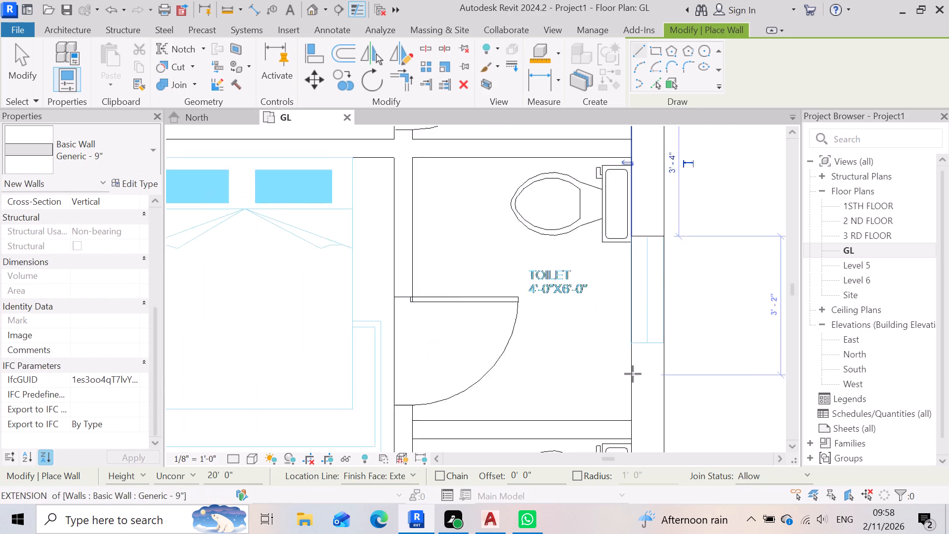
scroll(633, 374, up, 4)
click(623, 317)
scroll(623, 316, down, 3)
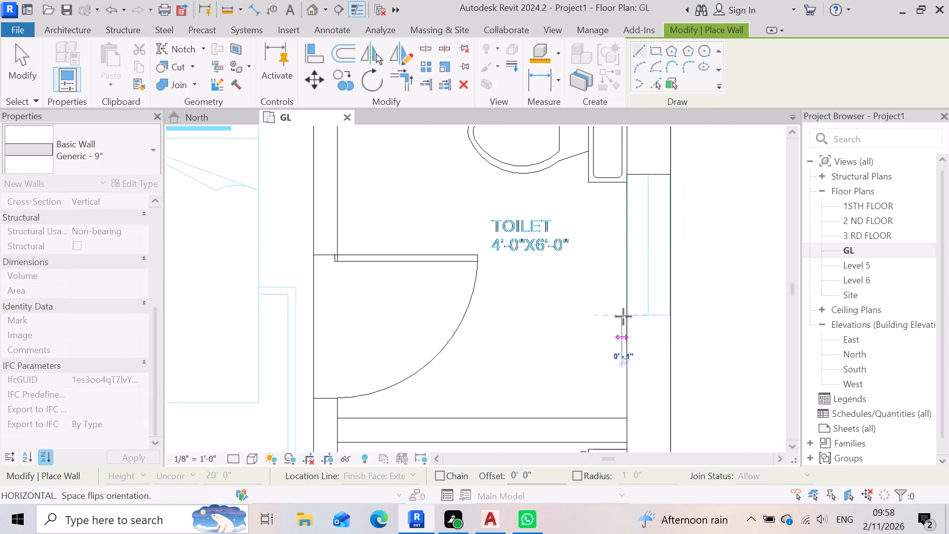
scroll(623, 316, down, 7)
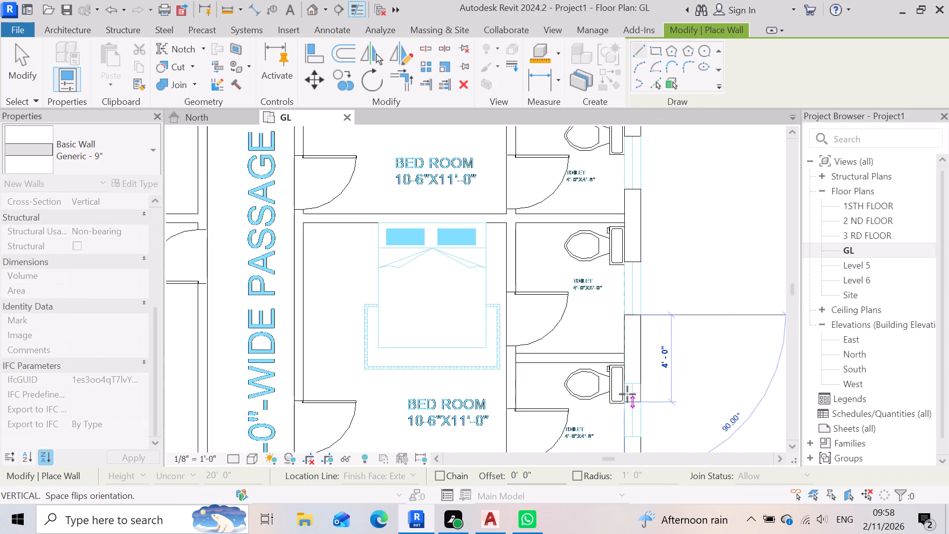
scroll(627, 394, up, 11)
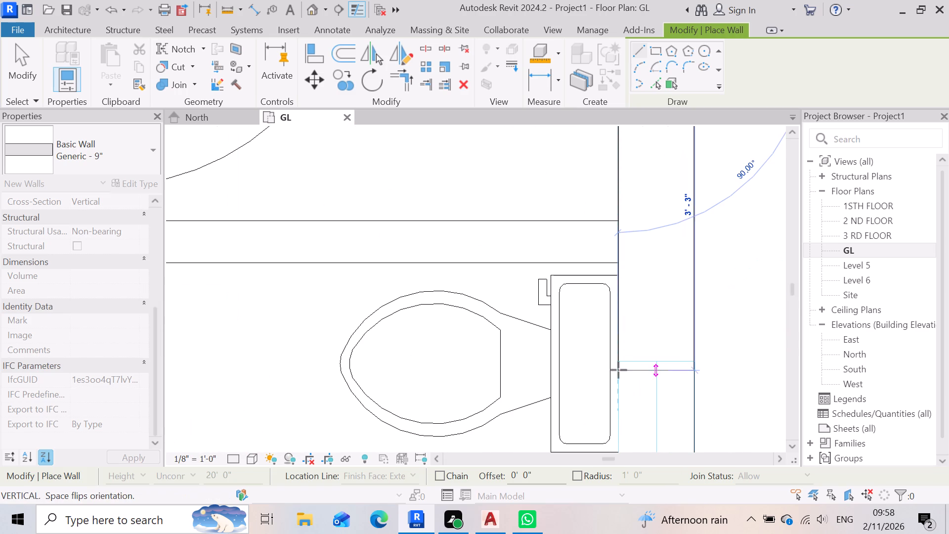
click(617, 359)
Draw the east wall segment between the fourth and fifth toilet windows, about 3'-6 1/2" long.
scroll(705, 331, down, 3)
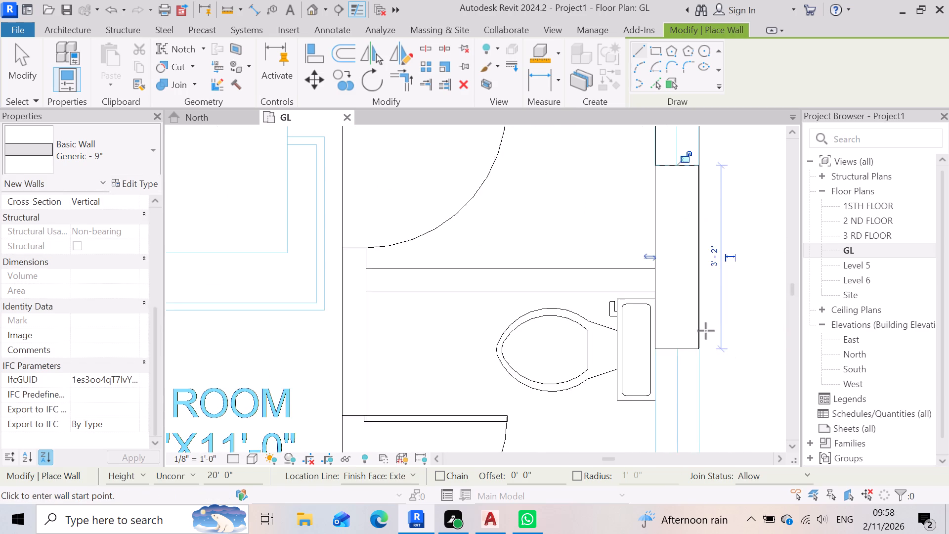
scroll(706, 331, down, 7)
scroll(727, 414, up, 8)
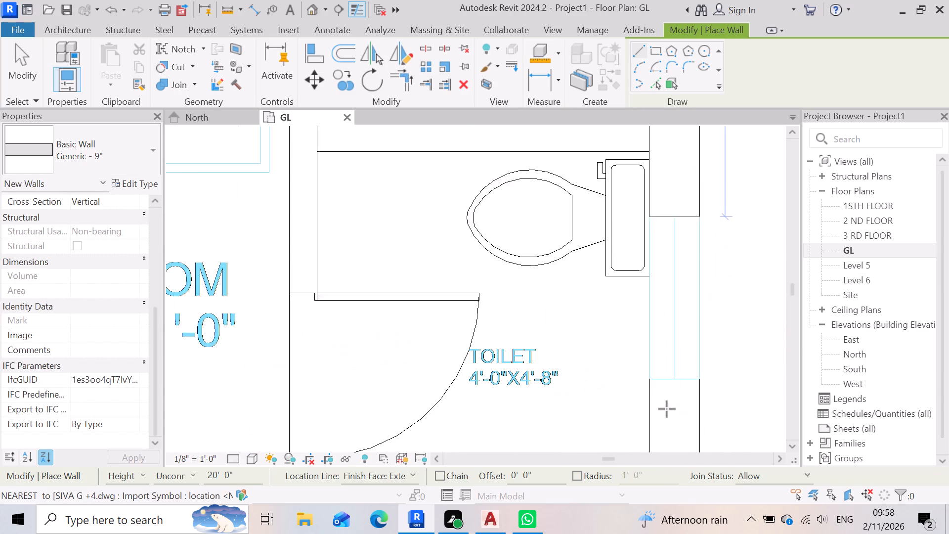
scroll(667, 409, up, 6)
click(628, 334)
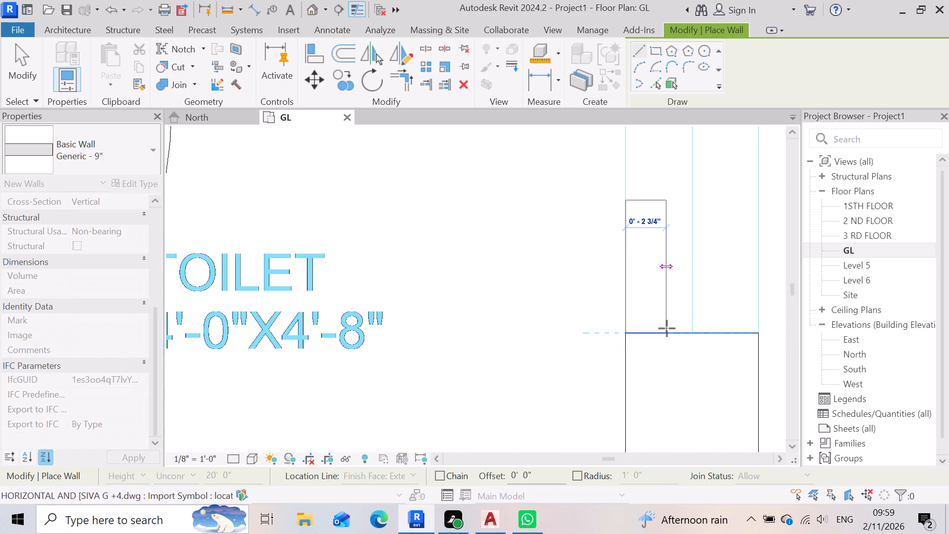
scroll(667, 328, down, 15)
scroll(683, 320, up, 1)
scroll(683, 320, down, 4)
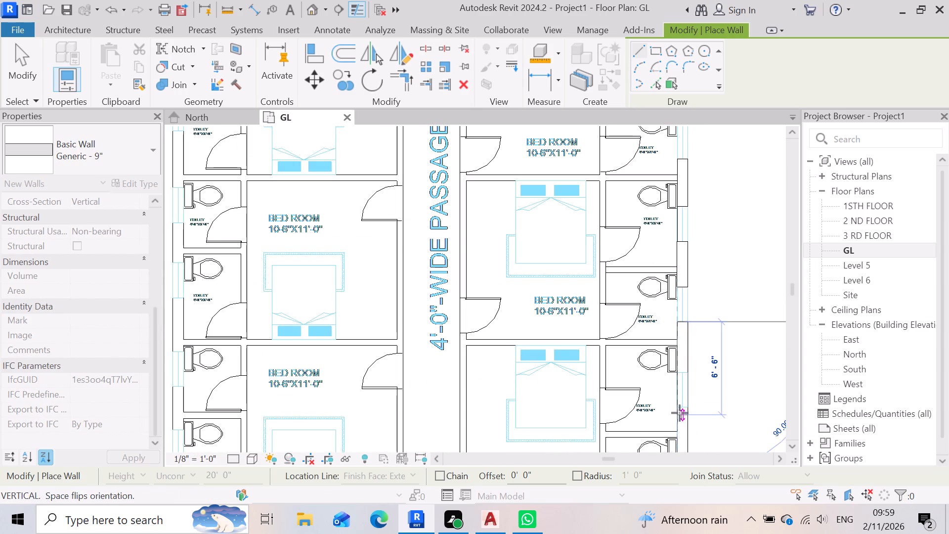
scroll(680, 413, up, 7)
scroll(676, 326, up, 6)
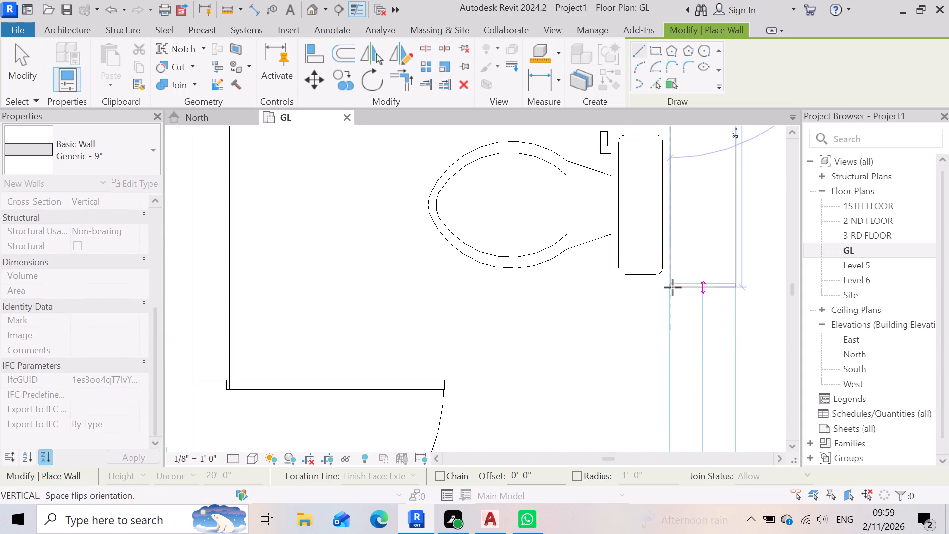
scroll(674, 287, up, 6)
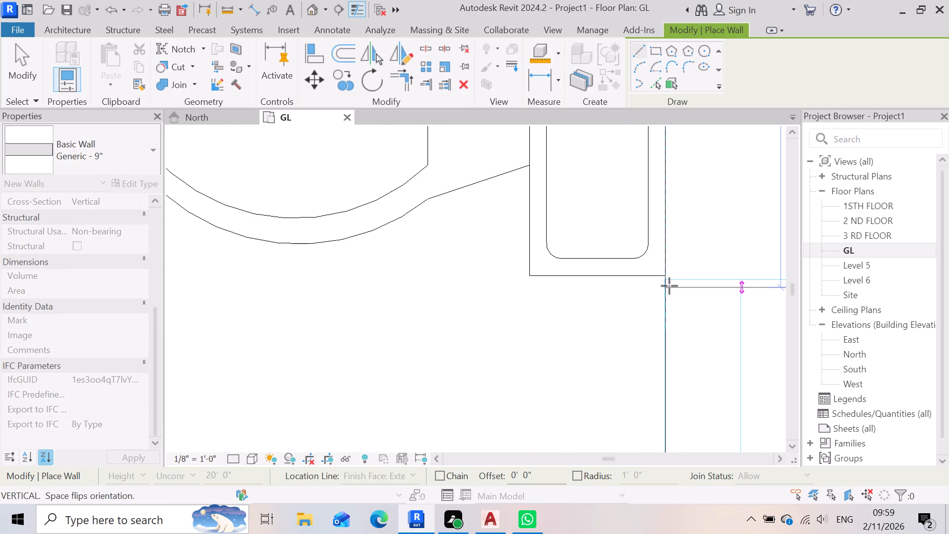
scroll(669, 286, up, 4)
click(675, 274)
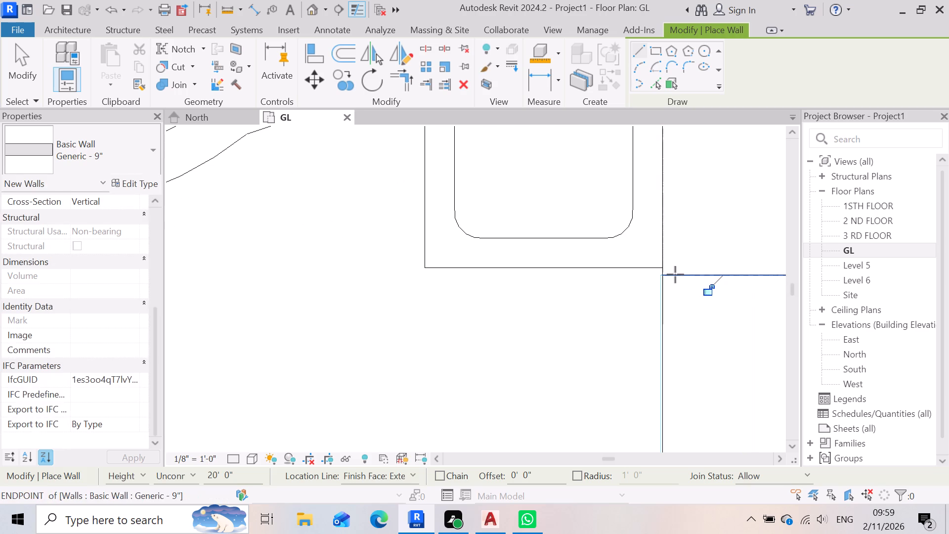
Draw the east wall segment between the fifth and sixth toilet windows, about 3'-6" long.
scroll(640, 233, down, 14)
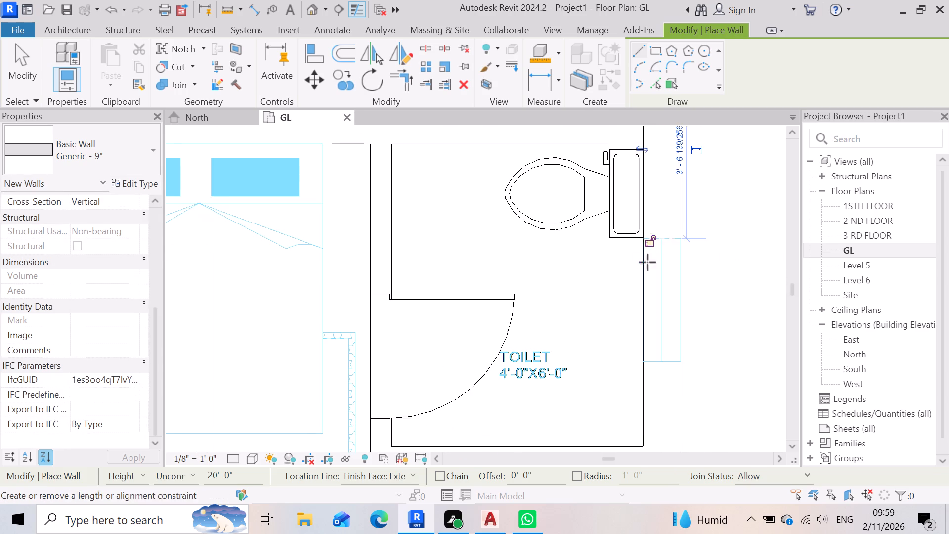
scroll(652, 380, up, 6)
click(631, 342)
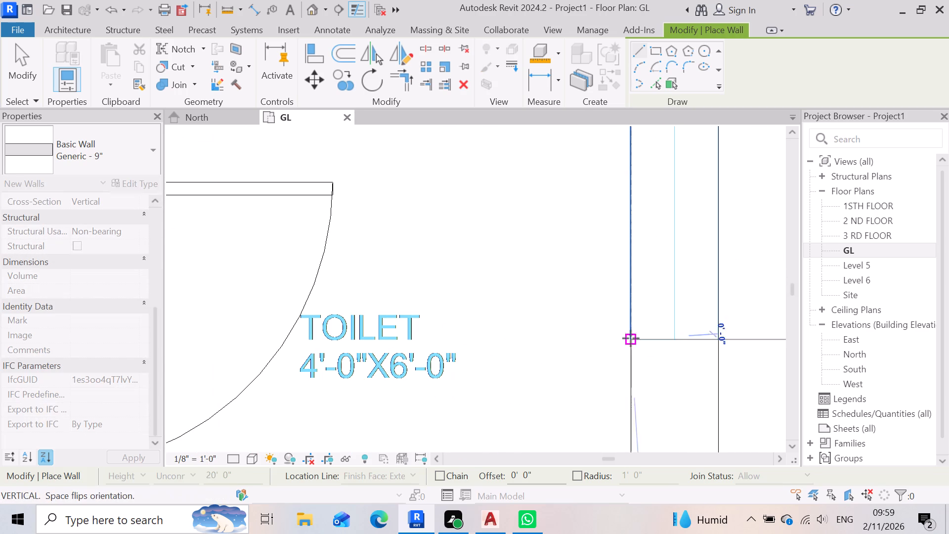
scroll(631, 336, down, 8)
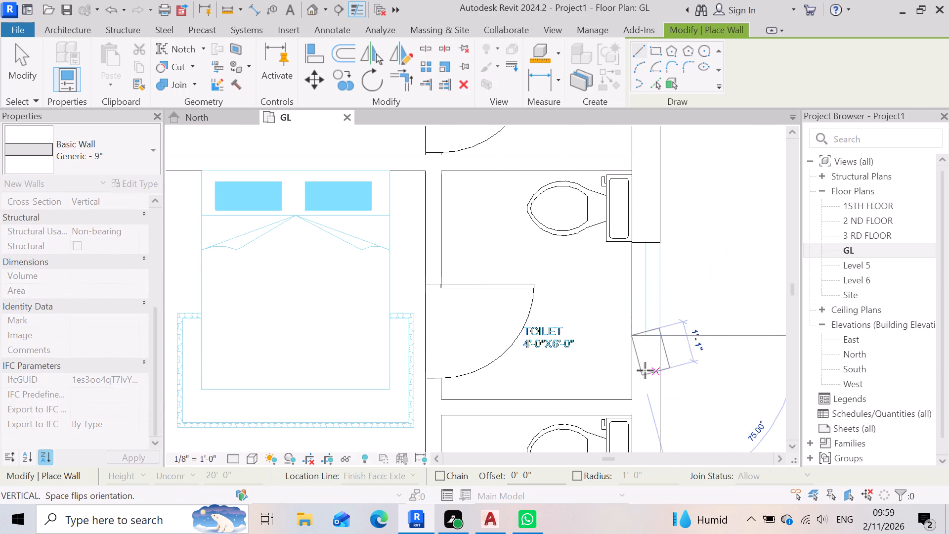
scroll(646, 369, down, 14)
scroll(672, 346, up, 1)
scroll(672, 346, down, 5)
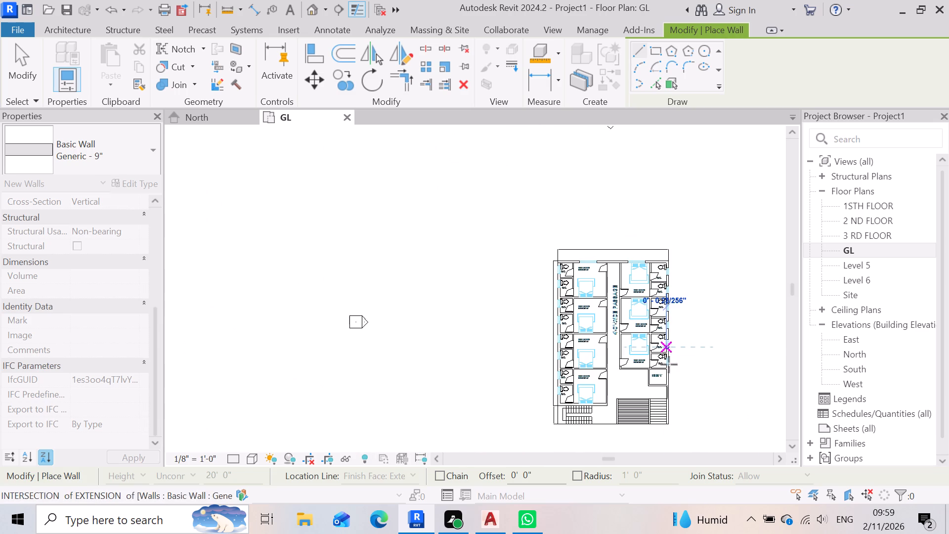
scroll(666, 383, up, 8)
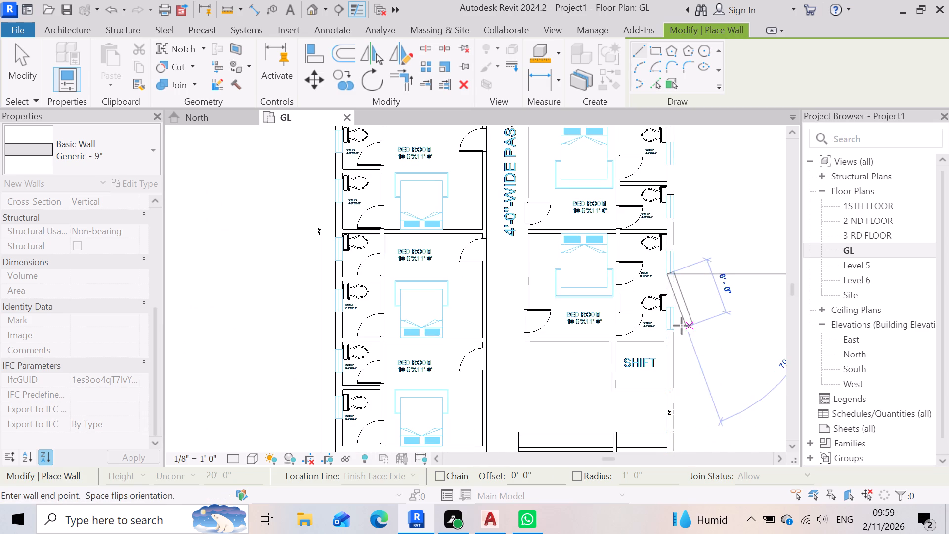
scroll(677, 322, up, 4)
scroll(619, 312, up, 3)
scroll(665, 298, up, 3)
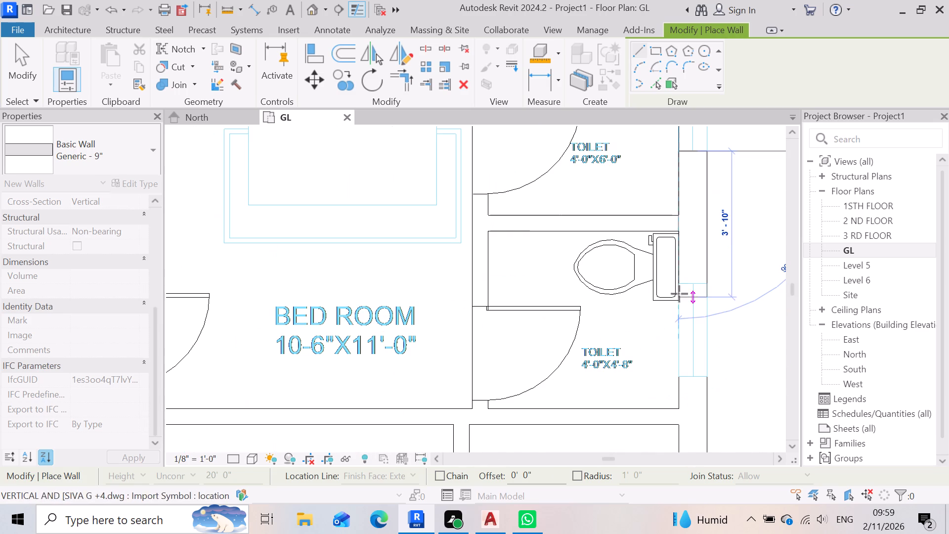
click(676, 283)
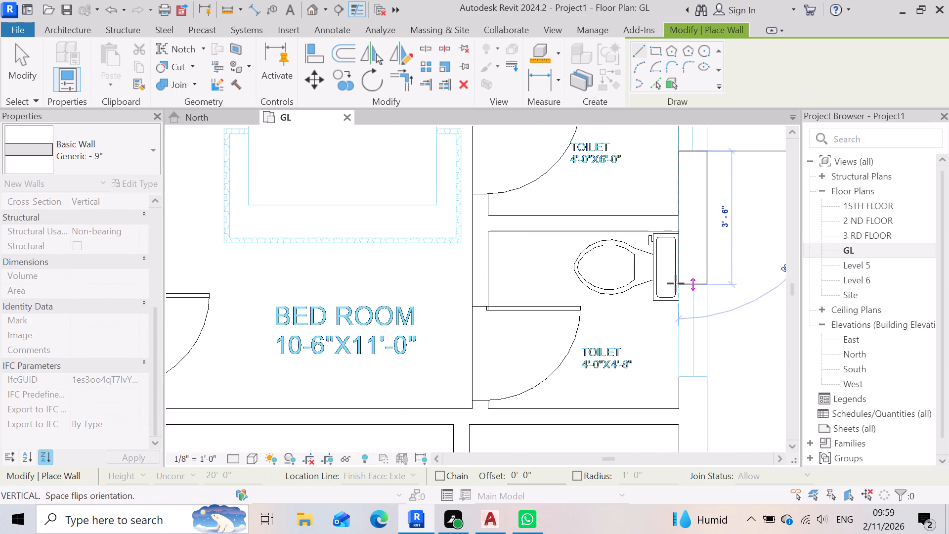
Draw the east wall from the last toilet window's south edge past the SHIFT room to the building's southeast corner, about 19'-1" long.
scroll(735, 285, down, 4)
scroll(691, 366, up, 2)
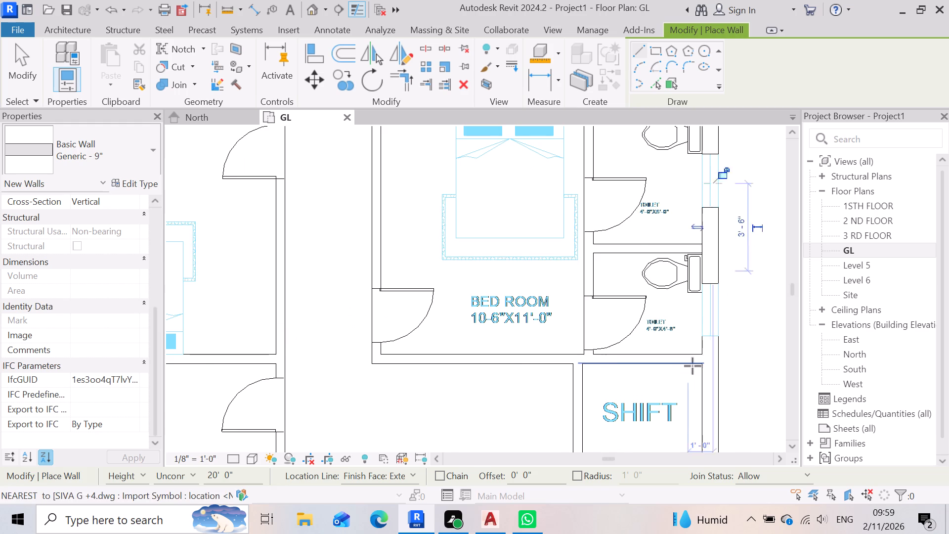
scroll(692, 366, up, 4)
click(706, 303)
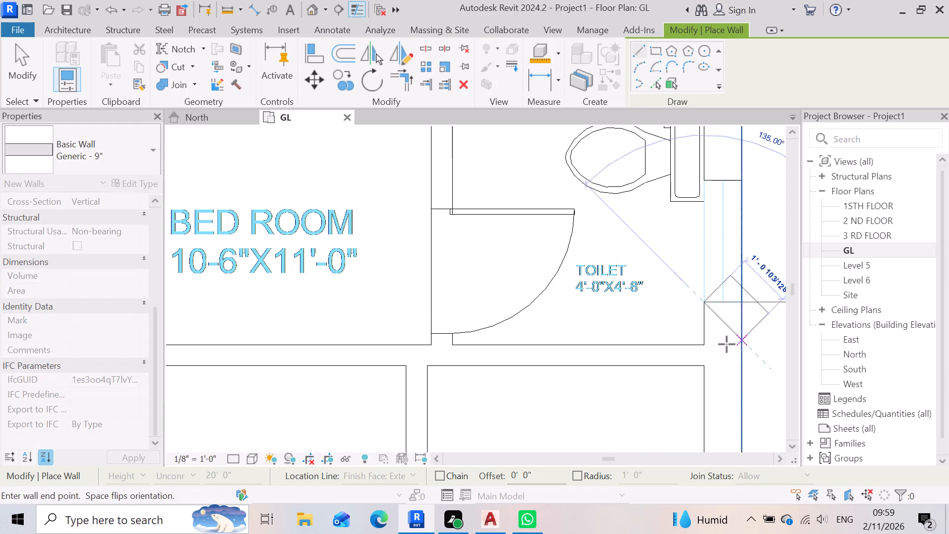
scroll(716, 322, down, 11)
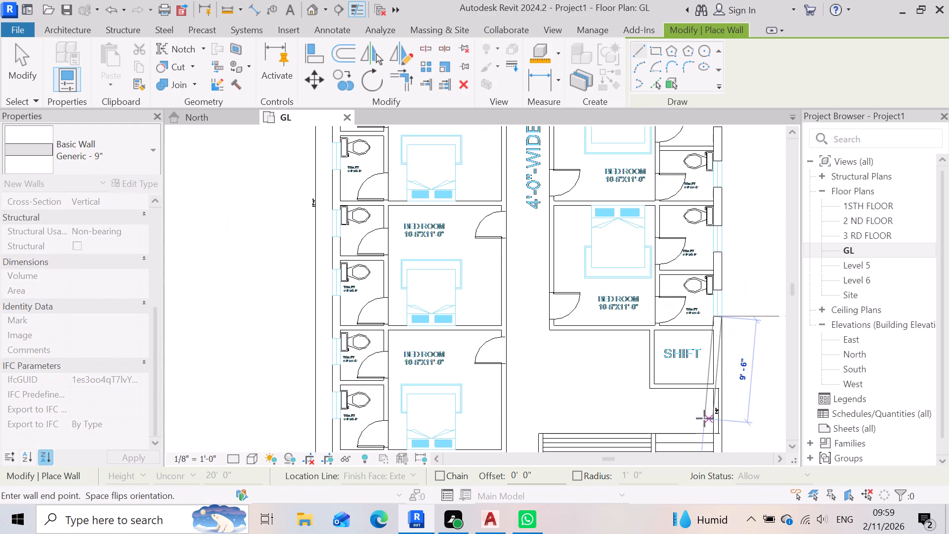
scroll(726, 350, down, 5)
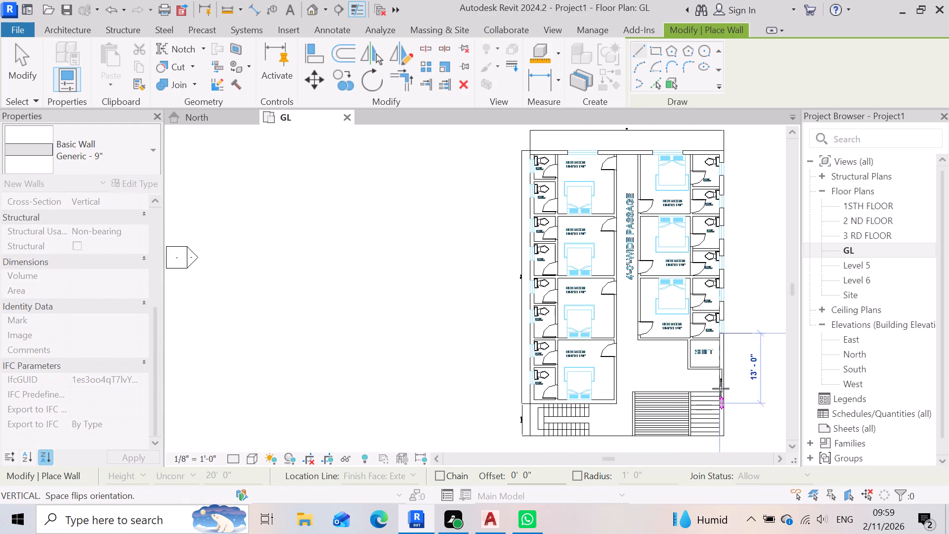
scroll(721, 389, up, 6)
scroll(729, 338, up, 3)
scroll(717, 354, down, 6)
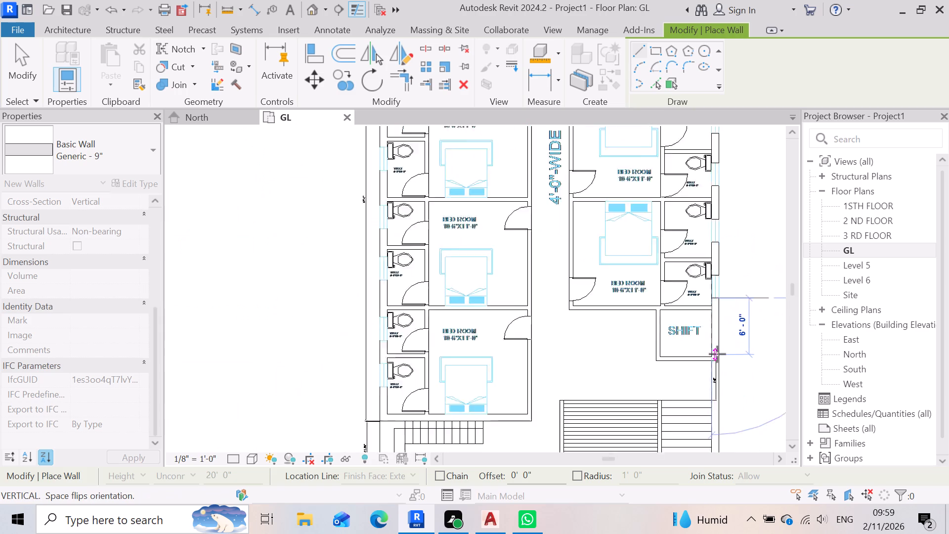
scroll(717, 354, down, 4)
scroll(720, 438, up, 6)
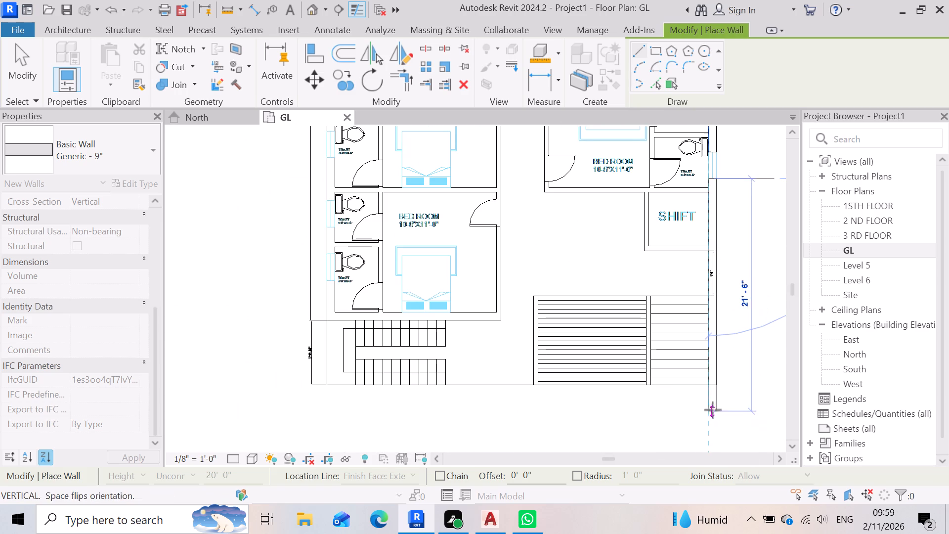
scroll(708, 393, up, 7)
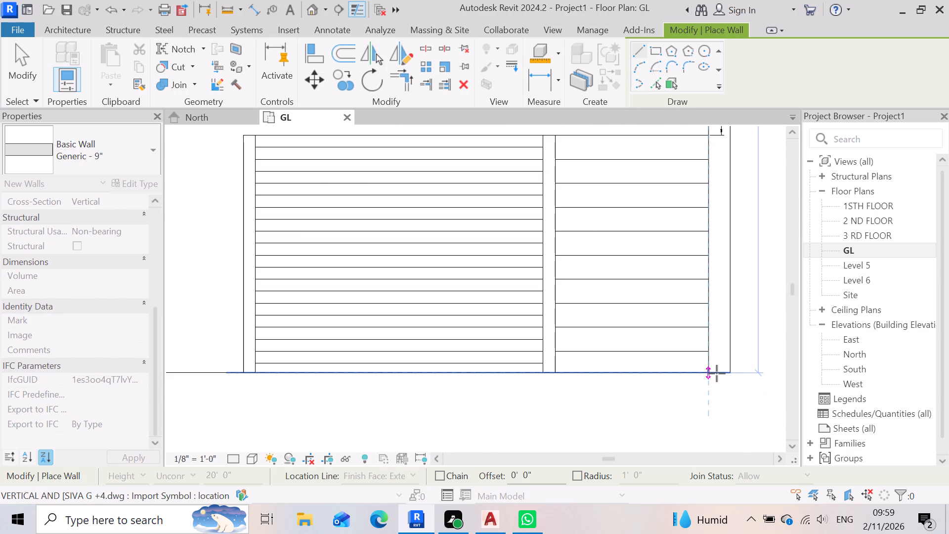
click(717, 373)
scroll(741, 381, down, 8)
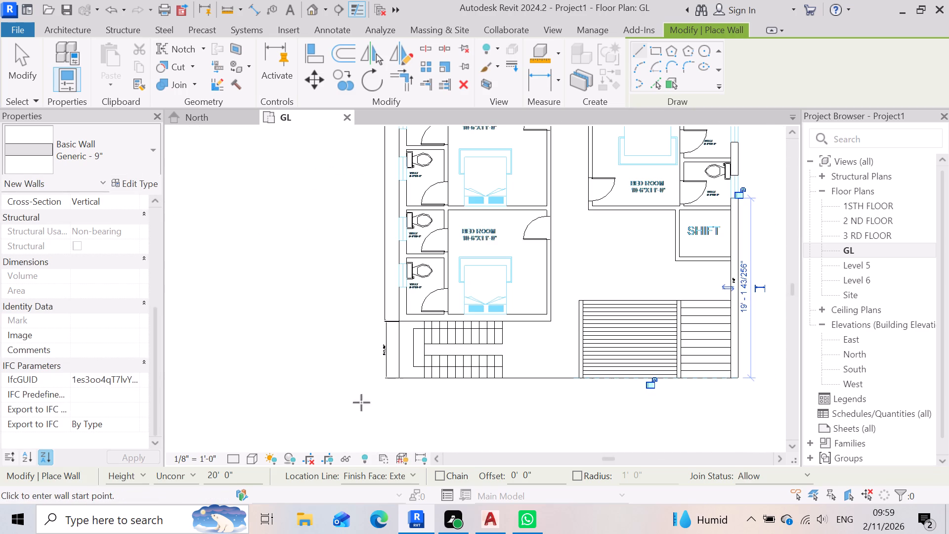
Draw the wall along the stair side of the southernmost west bedroom, from its passage corner to the west face, about 16'-1" long.
scroll(678, 413, down, 4)
scroll(585, 378, up, 5)
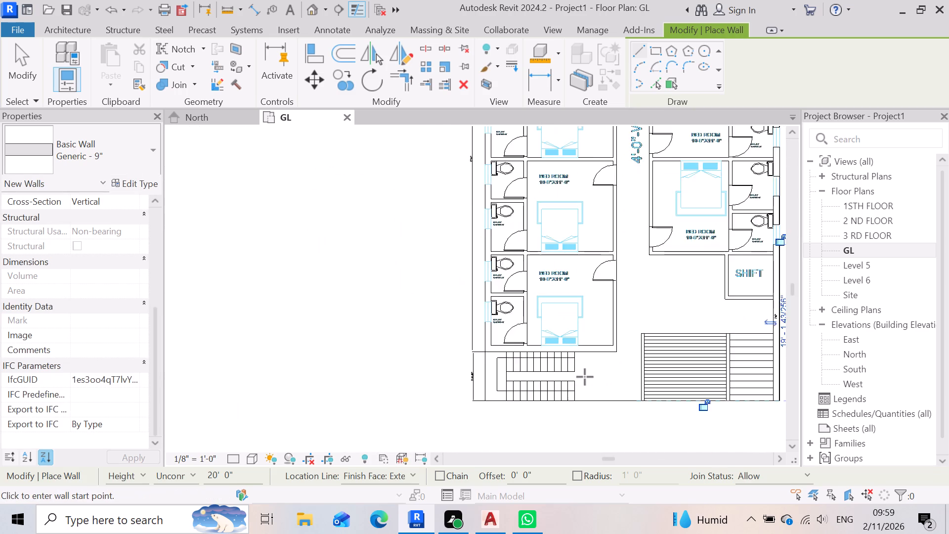
scroll(585, 377, up, 1)
click(634, 341)
scroll(646, 357, down, 4)
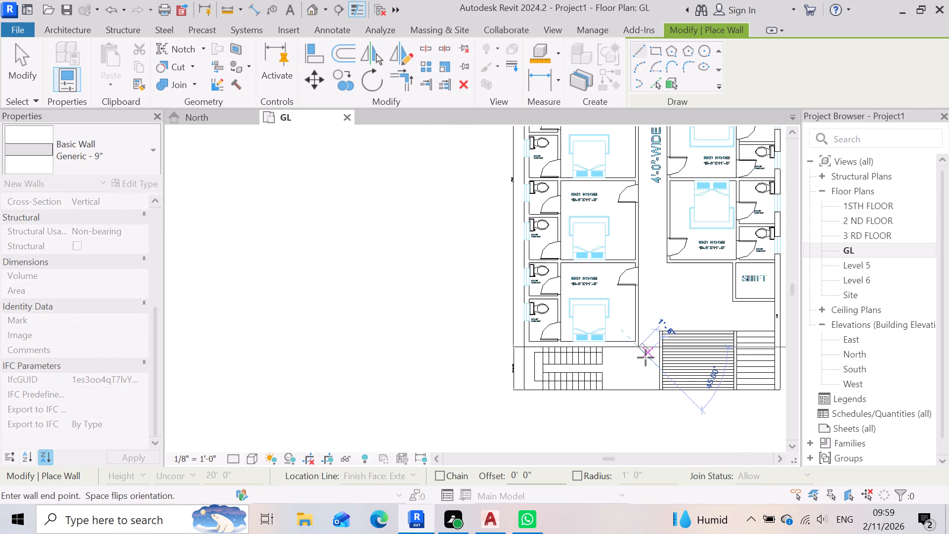
key(space)
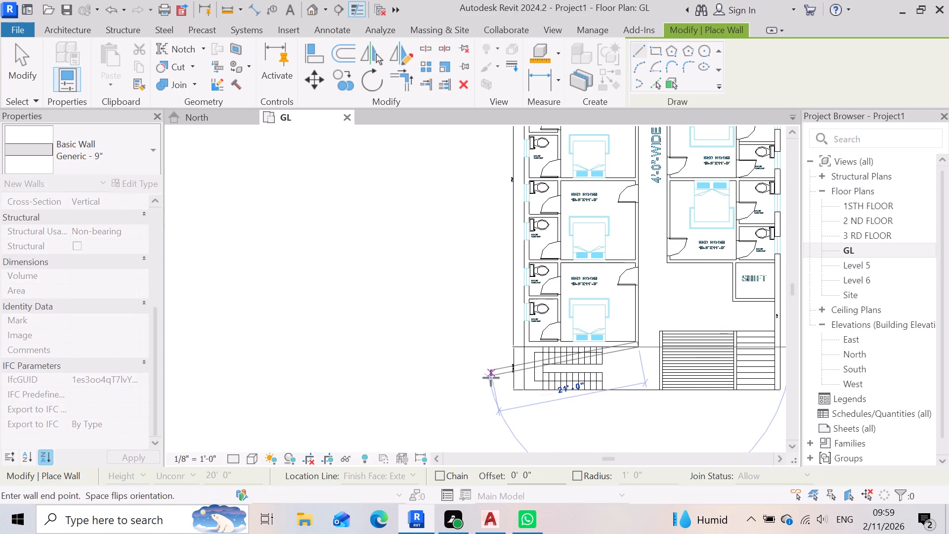
scroll(542, 345, up, 6)
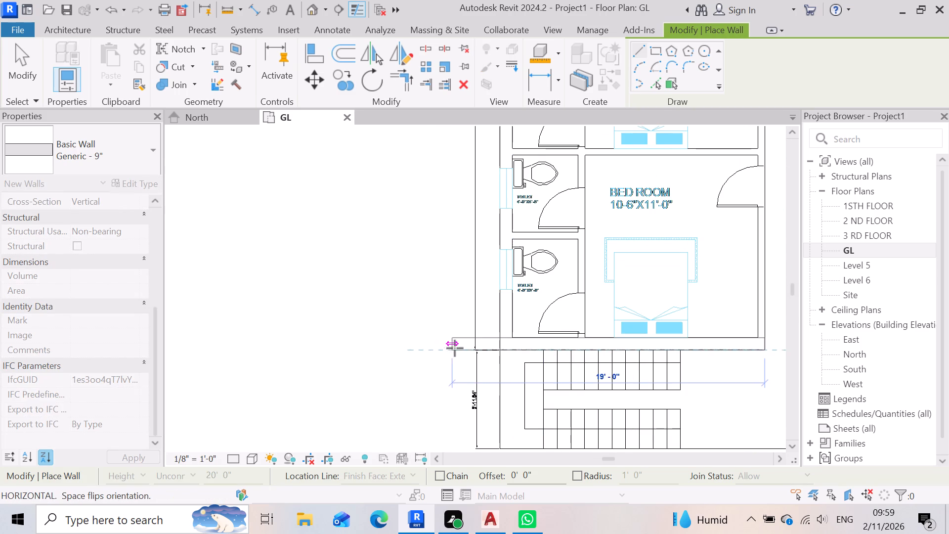
scroll(468, 350, up, 4)
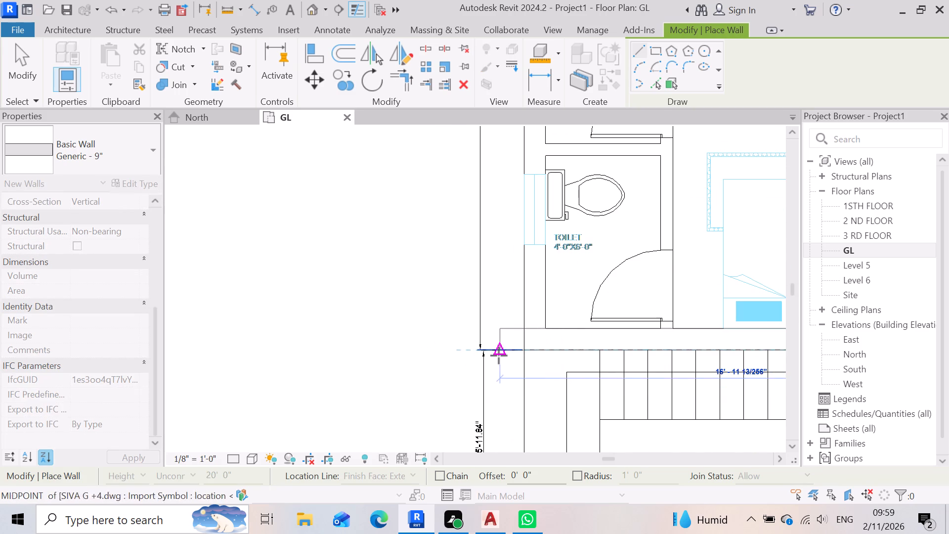
click(527, 359)
Draw the west wall from the stair-side corner to the south edge of the southernmost toilet window, about 3'-3 1/2" long.
scroll(553, 413, down, 3)
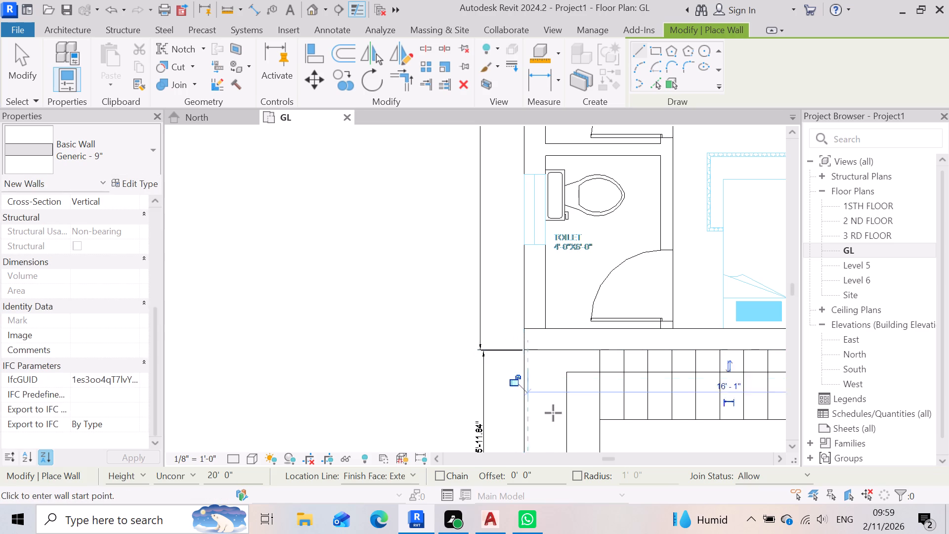
scroll(553, 413, down, 1)
click(552, 365)
scroll(565, 404, down, 5)
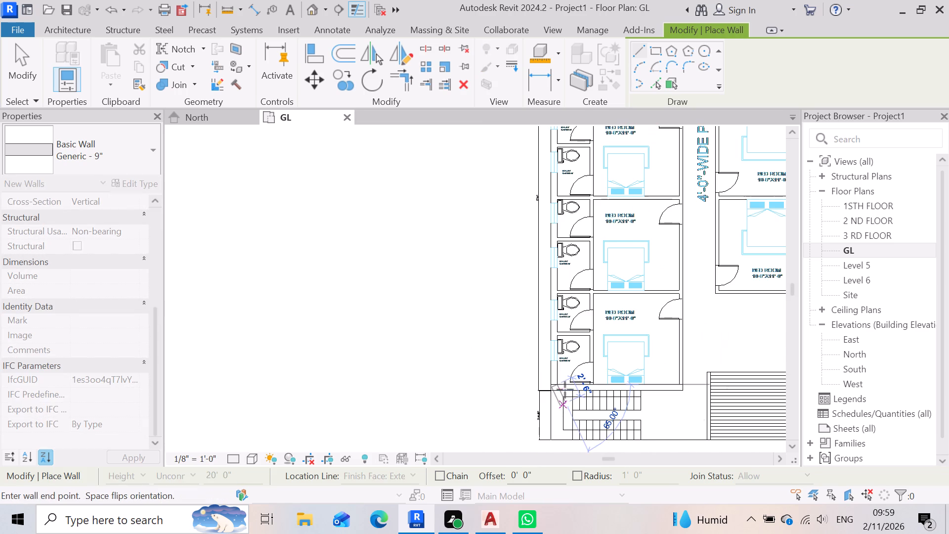
key(space)
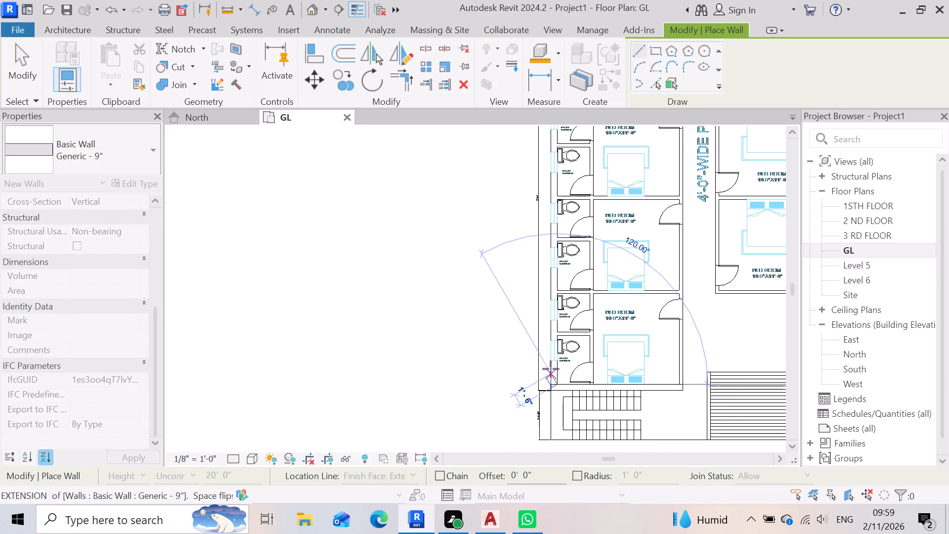
scroll(551, 369, up, 11)
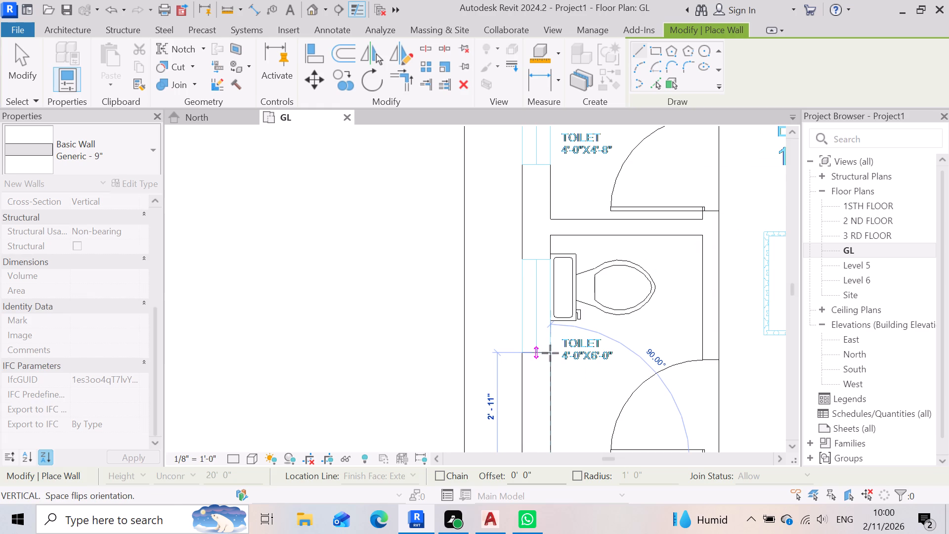
click(550, 353)
Draw the west wall segment between the first and second toilet windows from the south, about 2'-6" long.
scroll(545, 382, down, 4)
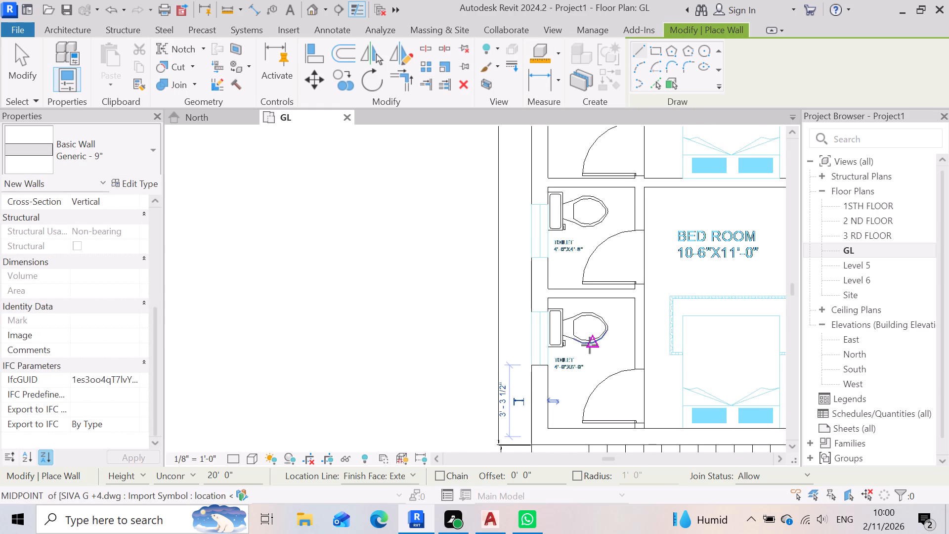
scroll(573, 321, up, 2)
scroll(531, 269, up, 3)
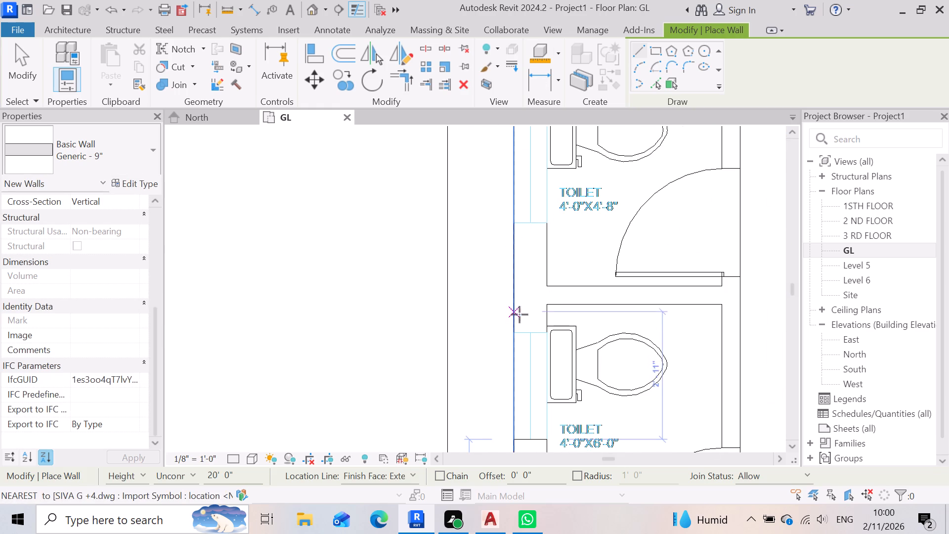
click(512, 337)
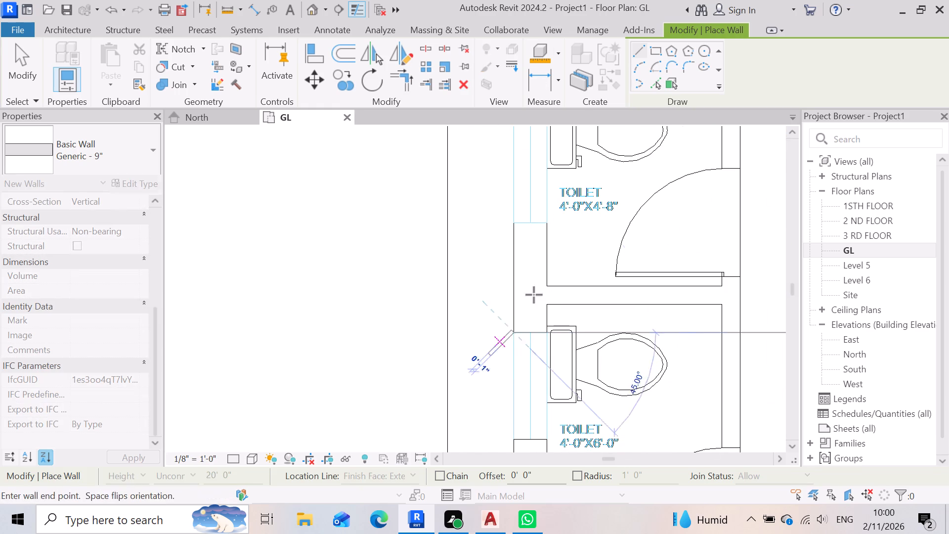
key(space)
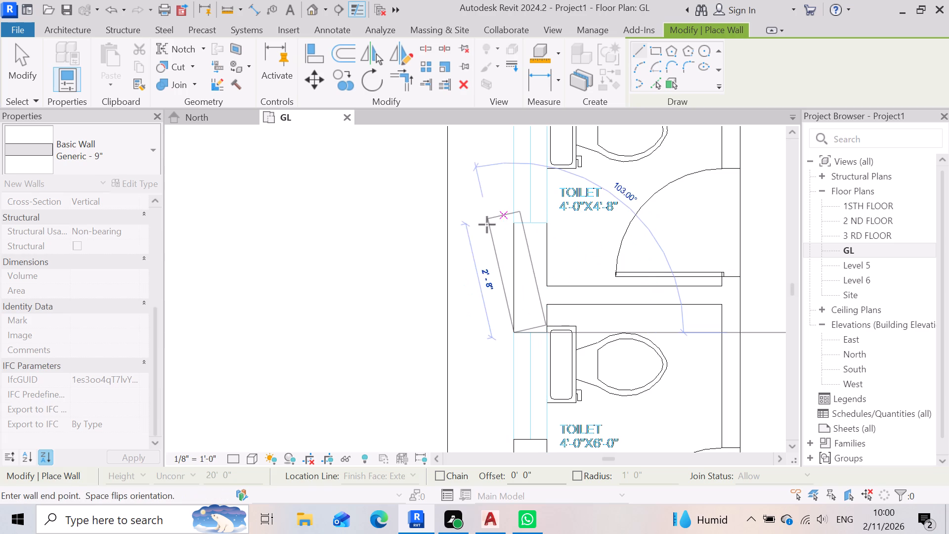
click(516, 222)
Draw the west wall segment between the second and third toilet windows from the south.
scroll(593, 325, down, 5)
scroll(577, 192, up, 4)
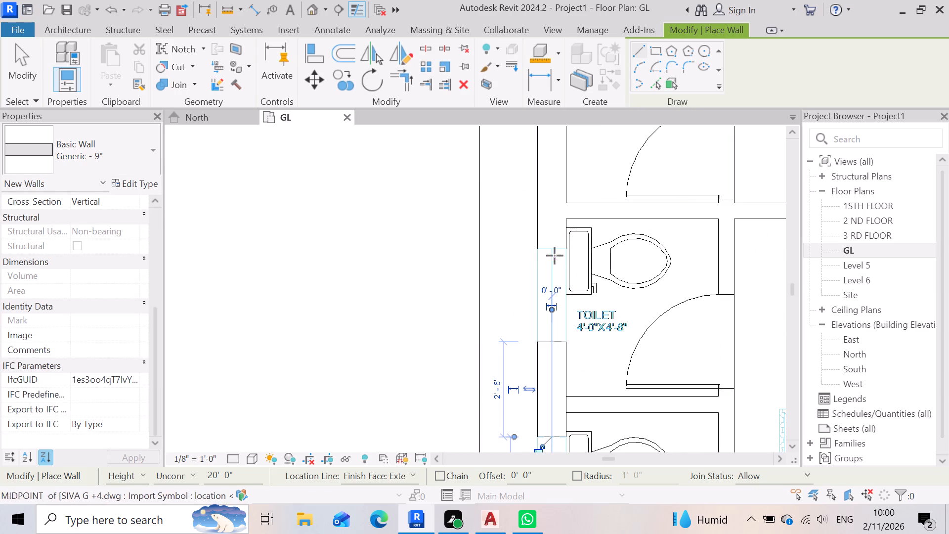
click(539, 247)
scroll(587, 296, down, 4)
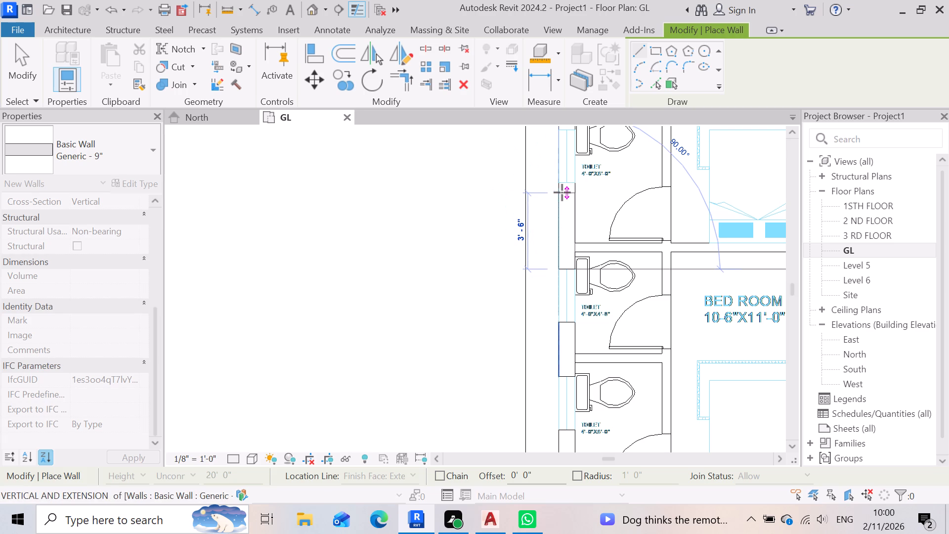
click(562, 181)
Draw the west wall segment between the third and fourth toilet windows from the south, about 3'-0" long.
scroll(615, 304, down, 9)
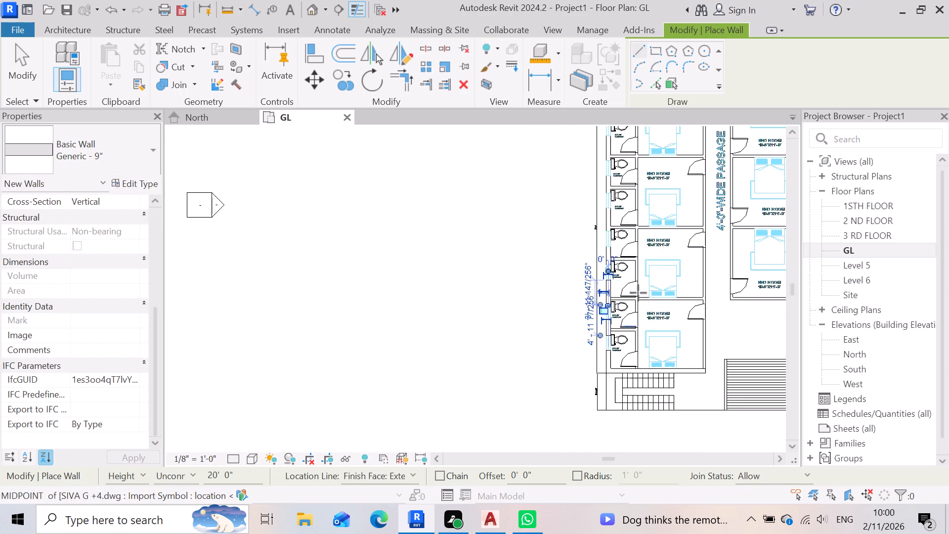
scroll(621, 210, up, 16)
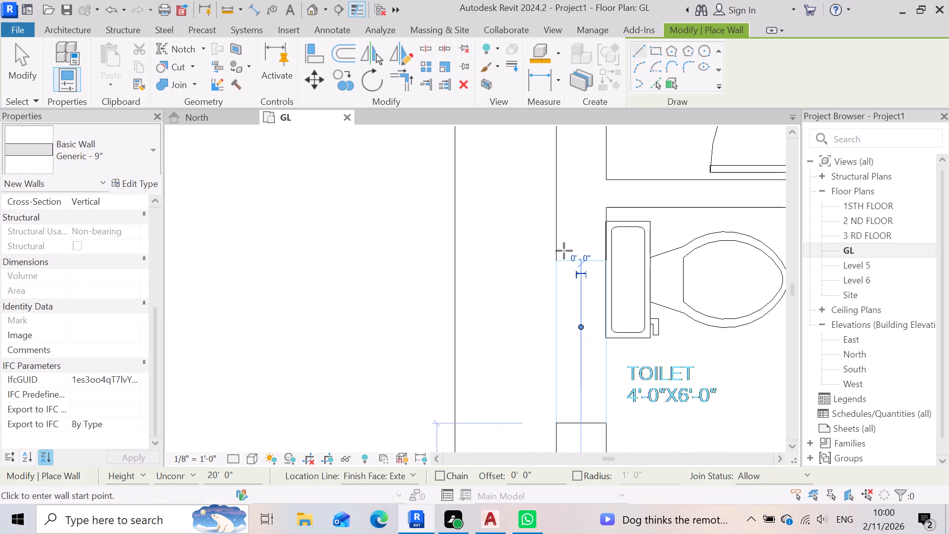
click(554, 261)
scroll(632, 355, down, 5)
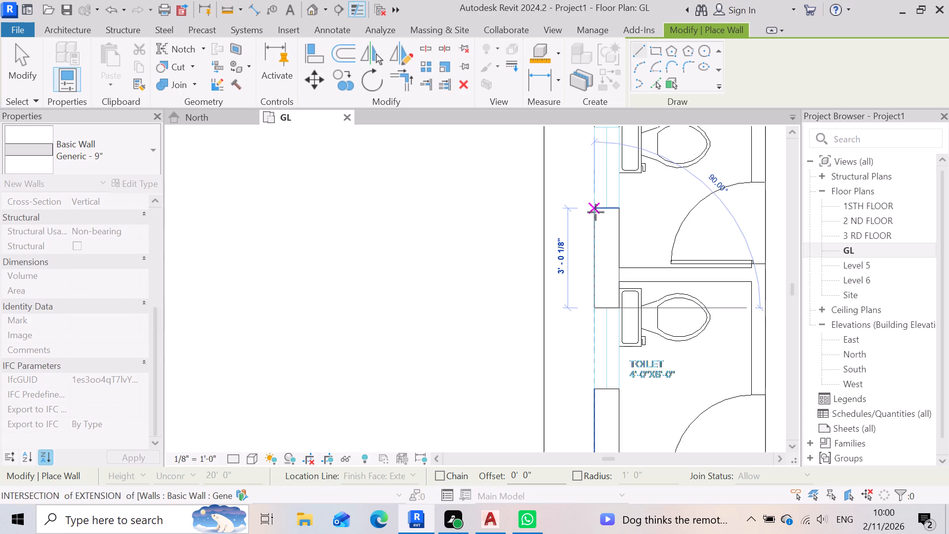
scroll(596, 212, up, 3)
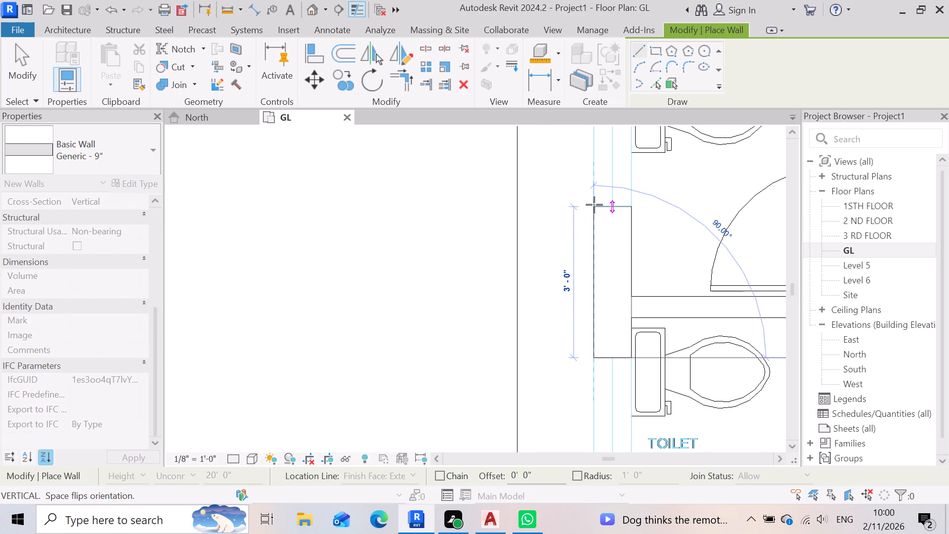
click(594, 205)
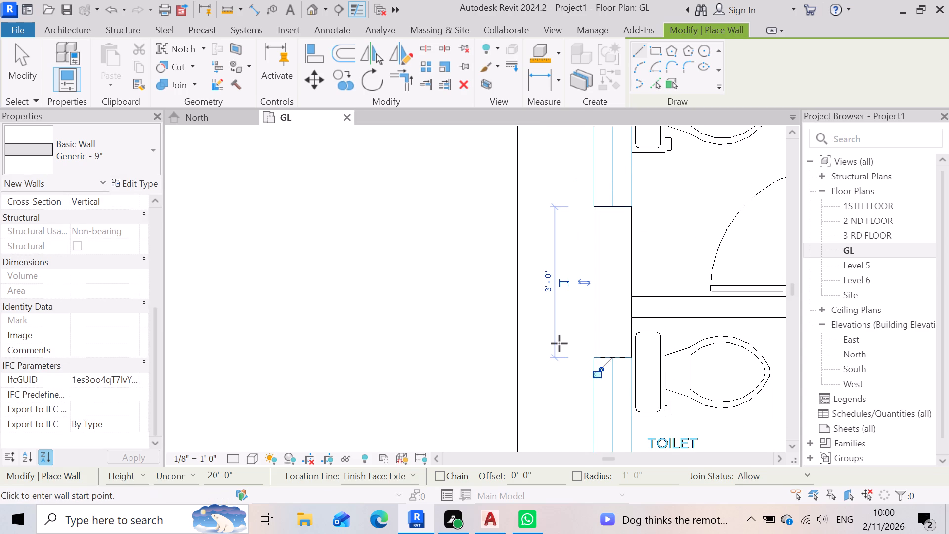
Draw the west wall segment between the fourth and fifth toilet windows from the south, about 3'-9" long.
scroll(528, 411, down, 4)
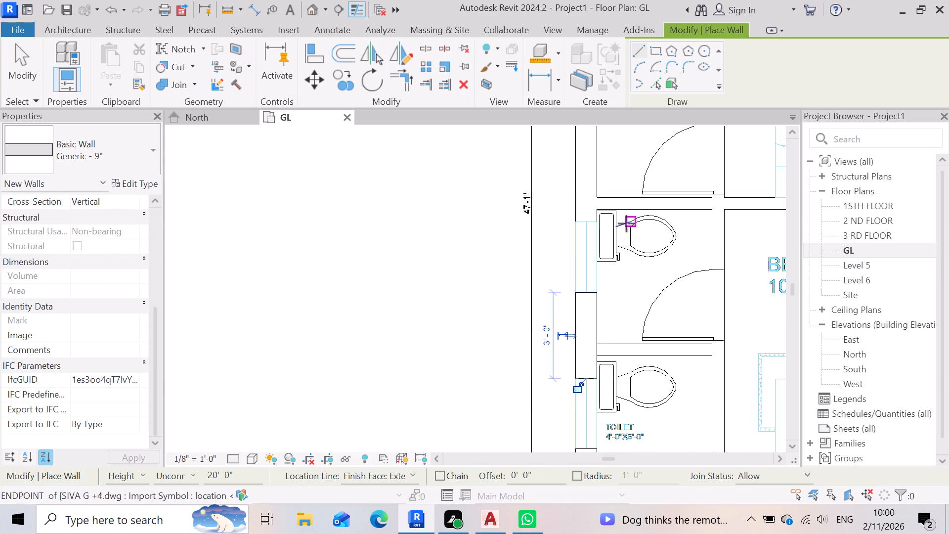
scroll(686, 368, down, 4)
scroll(657, 234, up, 6)
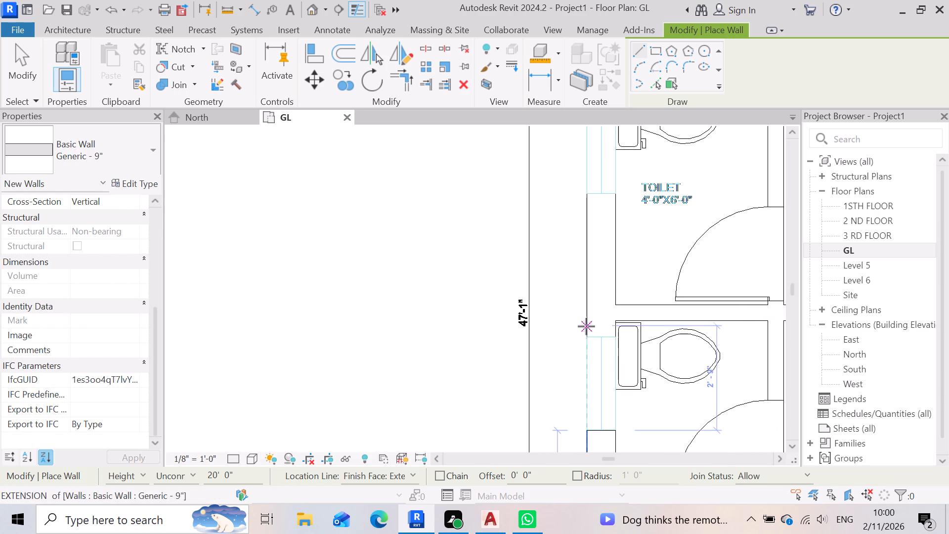
click(586, 342)
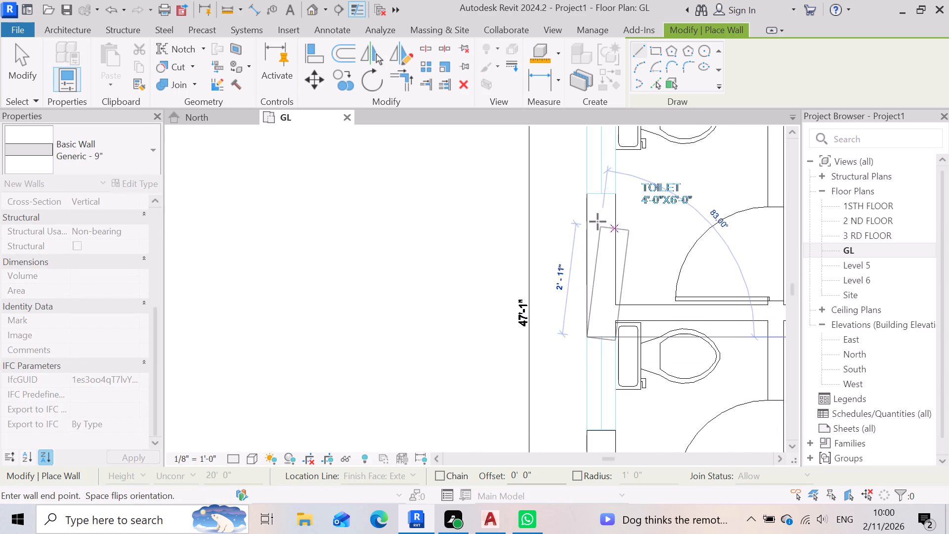
click(590, 194)
Draw the west wall segment between the fifth and sixth toilet windows from the south, about 2'-9 1/2" long.
scroll(617, 416, down, 5)
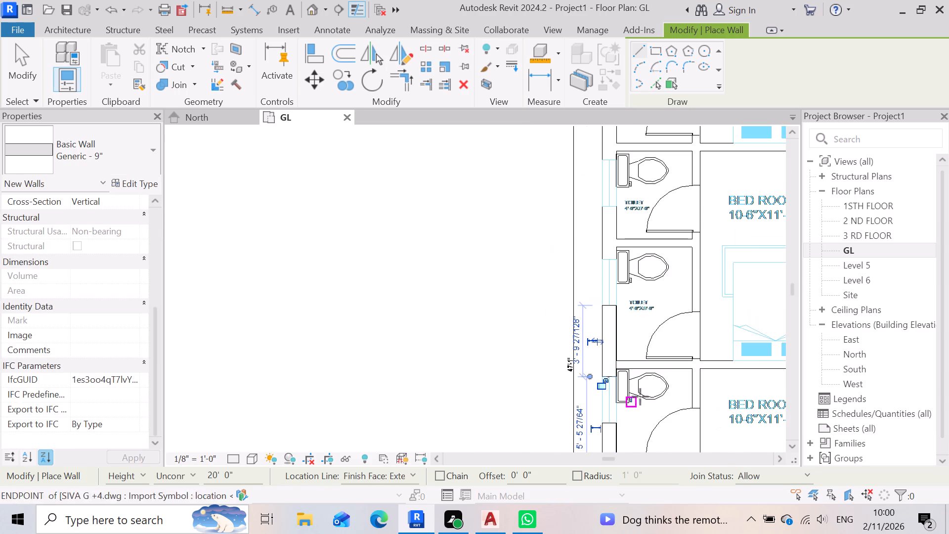
scroll(633, 257, up, 7)
click(555, 309)
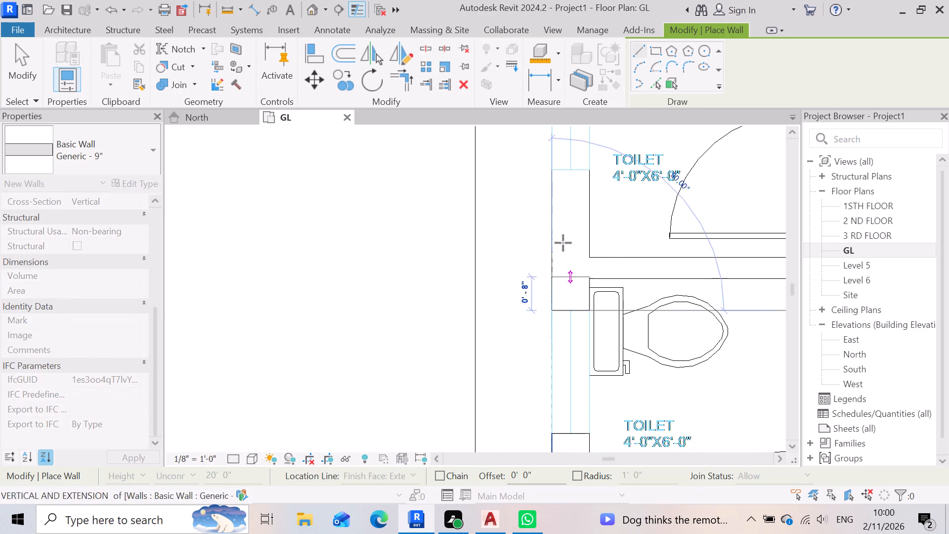
click(553, 170)
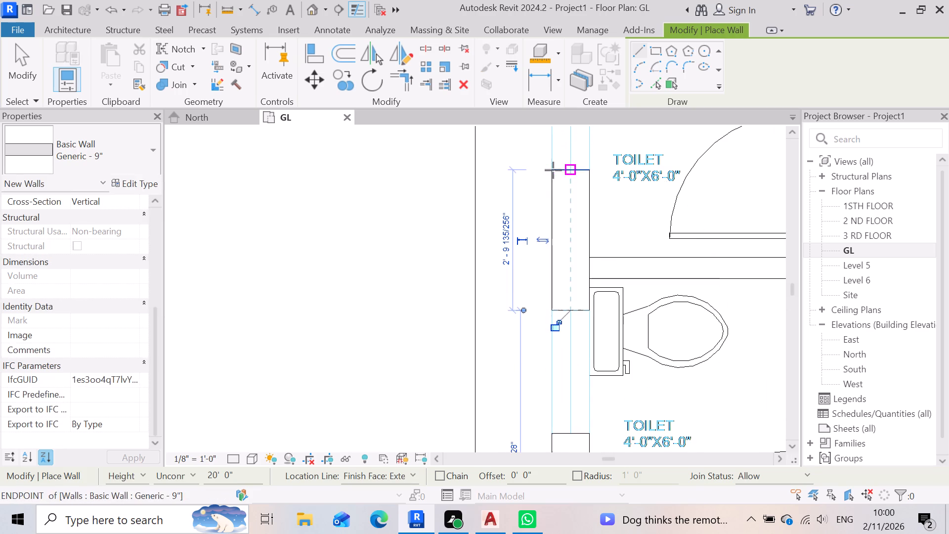
Draw the west wall segment between the sixth and seventh toilet windows from the south, about 3'-11 3/4" long.
scroll(623, 450, down, 4)
scroll(601, 199, up, 2)
scroll(597, 350, down, 4)
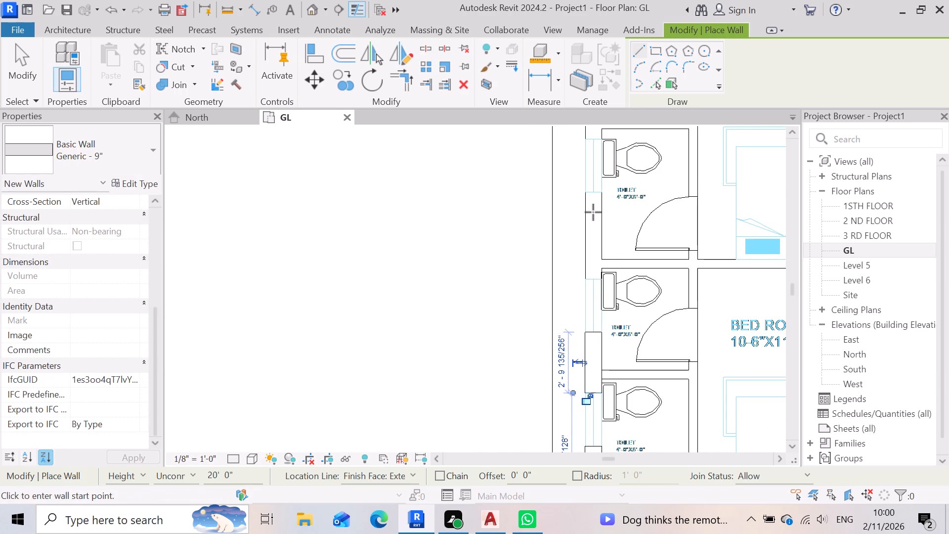
click(587, 275)
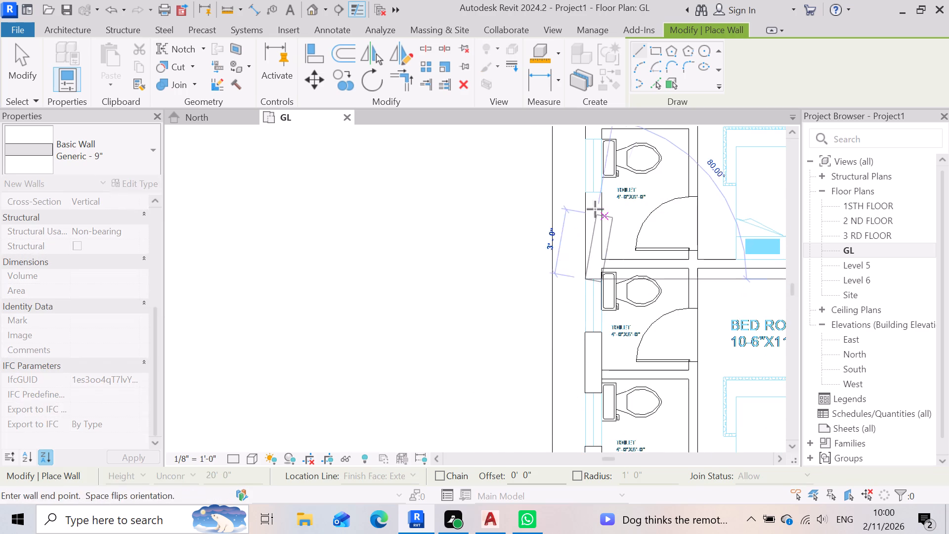
click(586, 191)
Draw the west wall segment between the seventh and eighth toilet windows from the south.
scroll(615, 336, down, 5)
scroll(641, 210, up, 3)
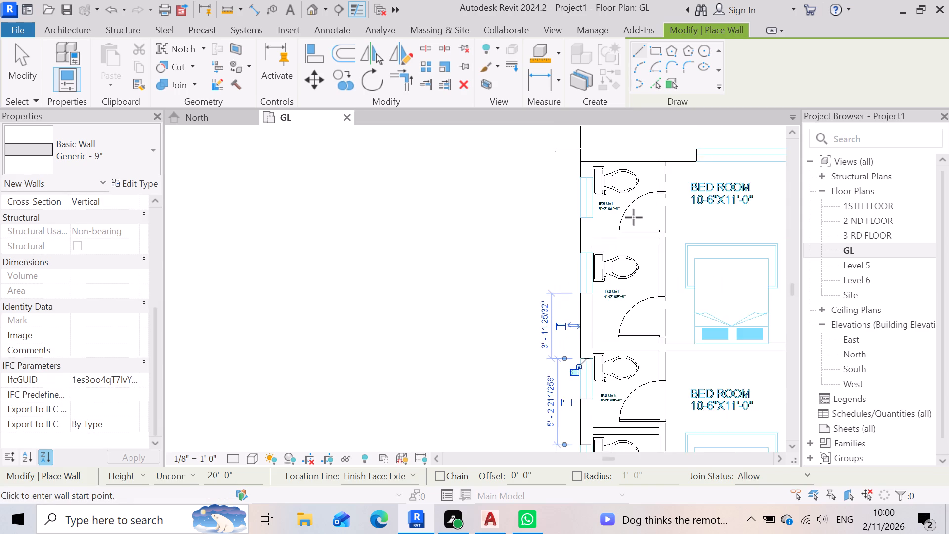
scroll(634, 217, up, 7)
click(501, 304)
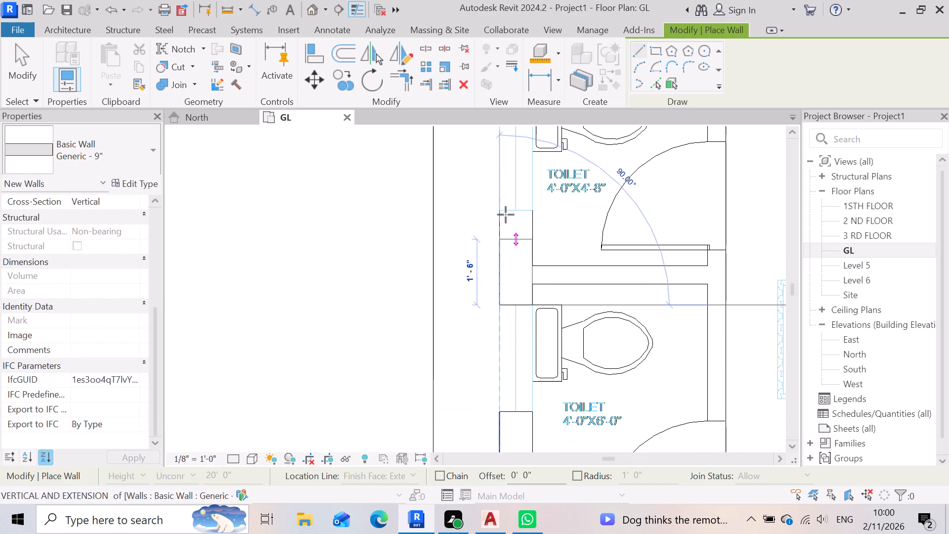
click(495, 211)
Draw the last west wall segment from the northernmost toilet window's north edge to the building's northwest corner, about 1'-4" long.
scroll(575, 374, down, 5)
scroll(574, 229, up, 6)
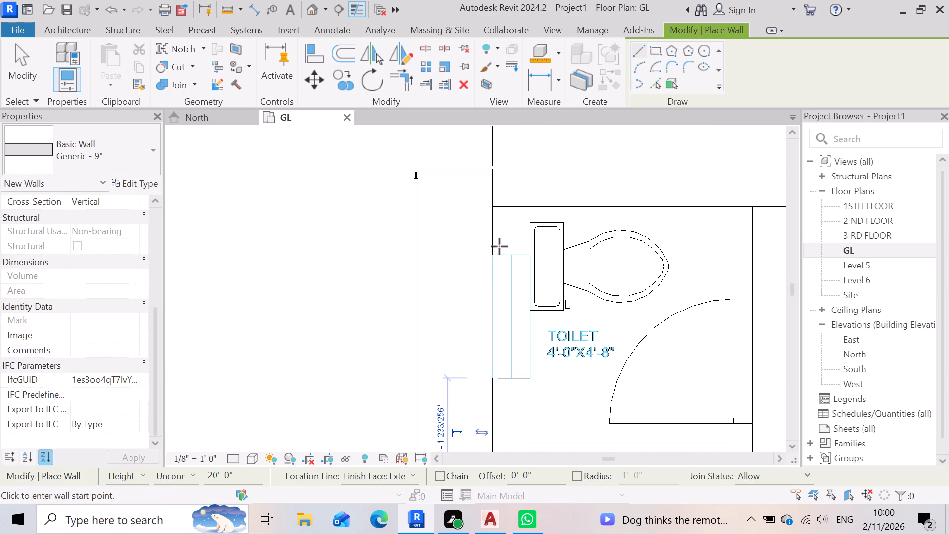
click(495, 252)
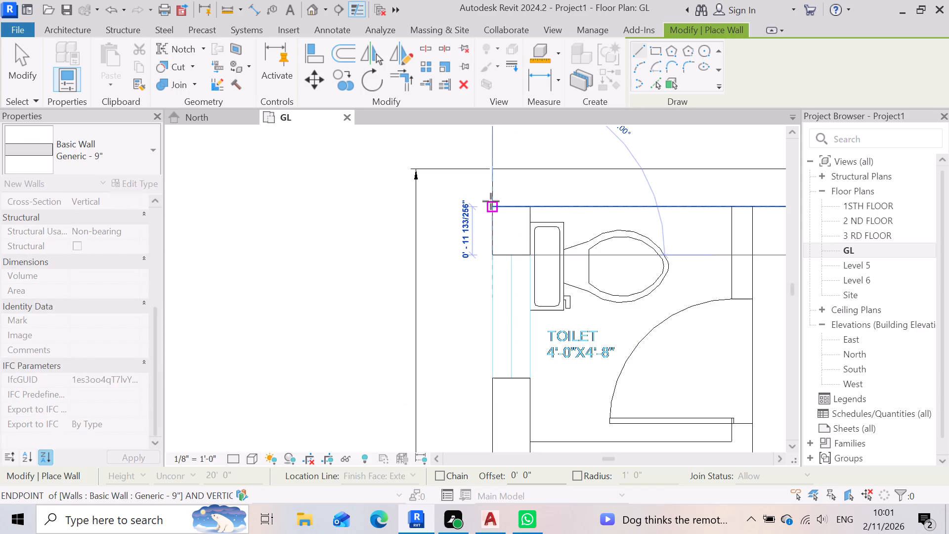
click(491, 201)
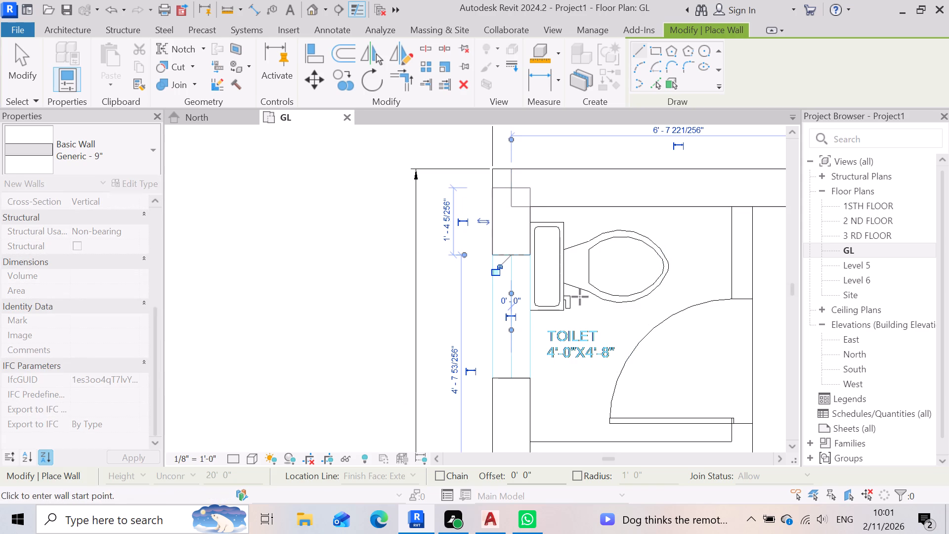
scroll(580, 297, down, 5)
key(Escape)
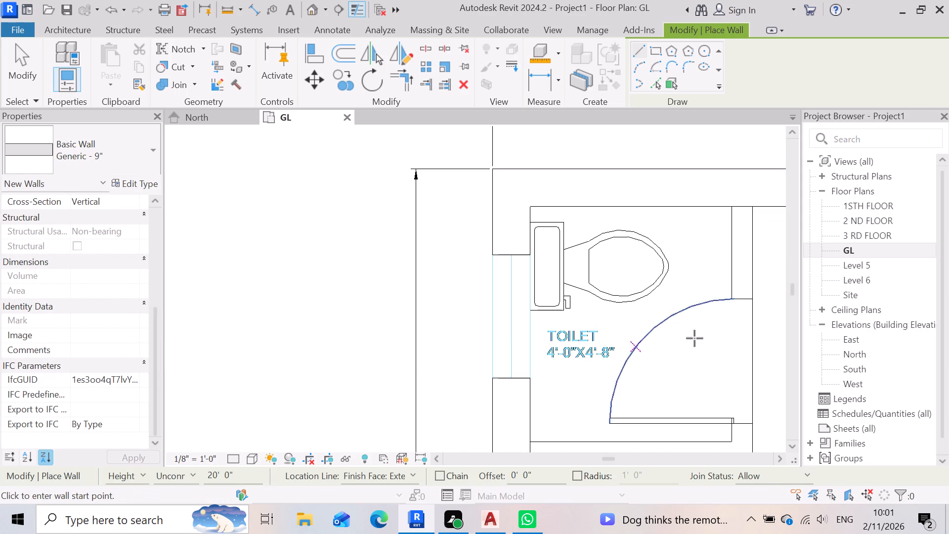
scroll(565, 259, down, 9)
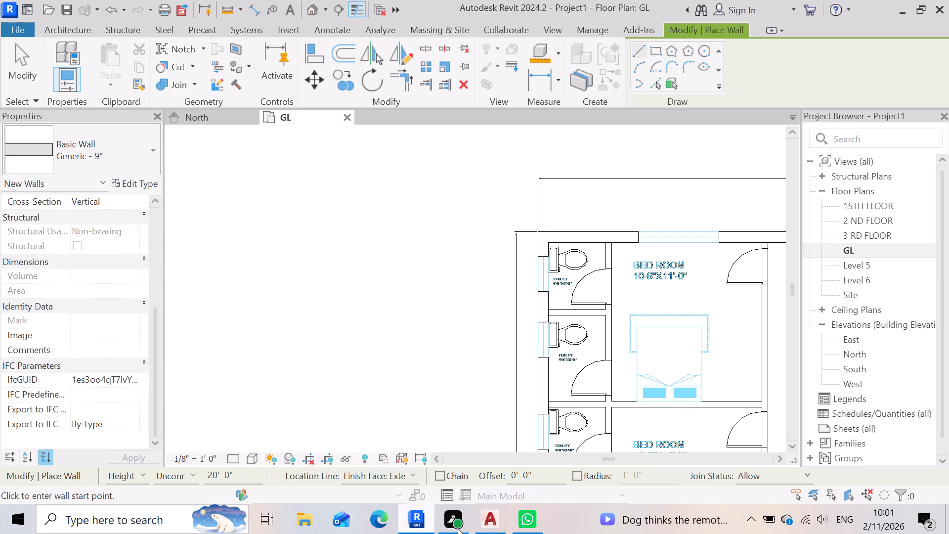
Close the WhatsApp window and the AutoCAD window holding G +4.dwg.
click(574, 414)
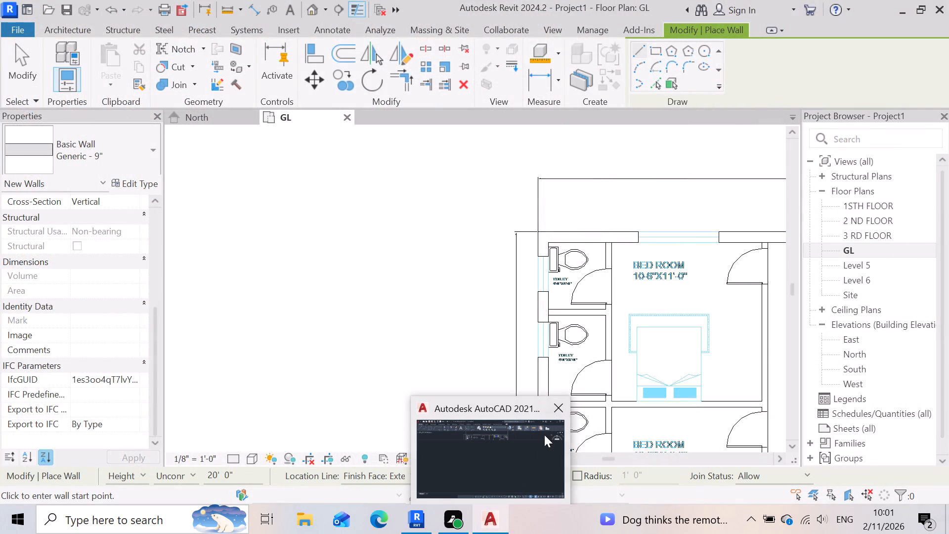
click(555, 411)
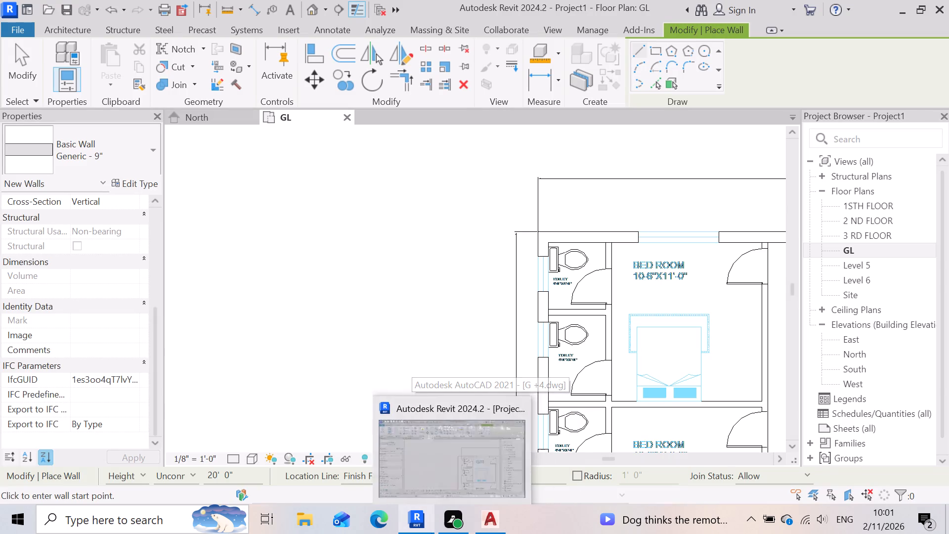
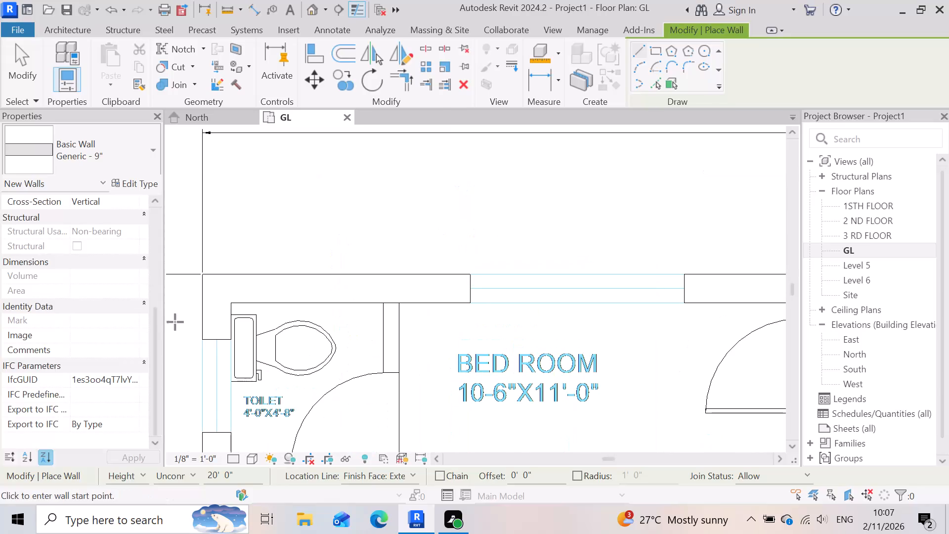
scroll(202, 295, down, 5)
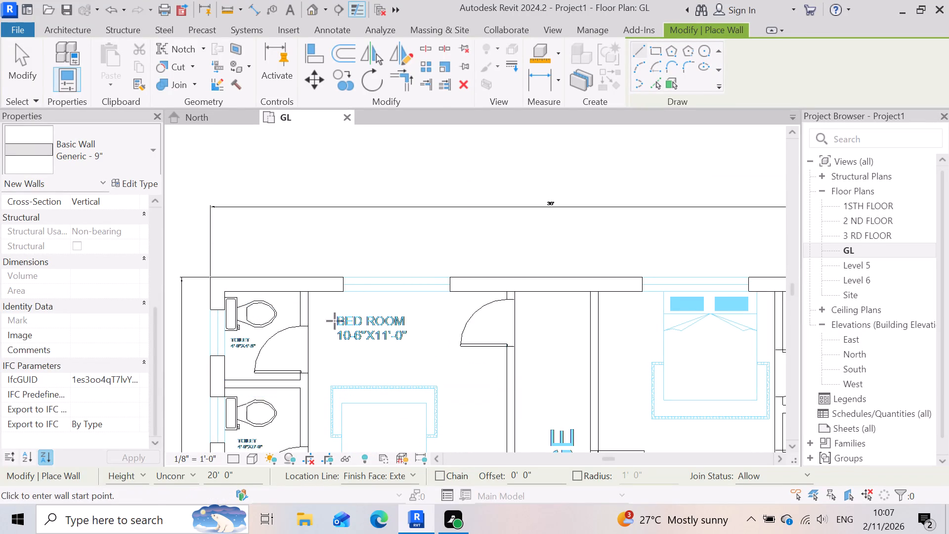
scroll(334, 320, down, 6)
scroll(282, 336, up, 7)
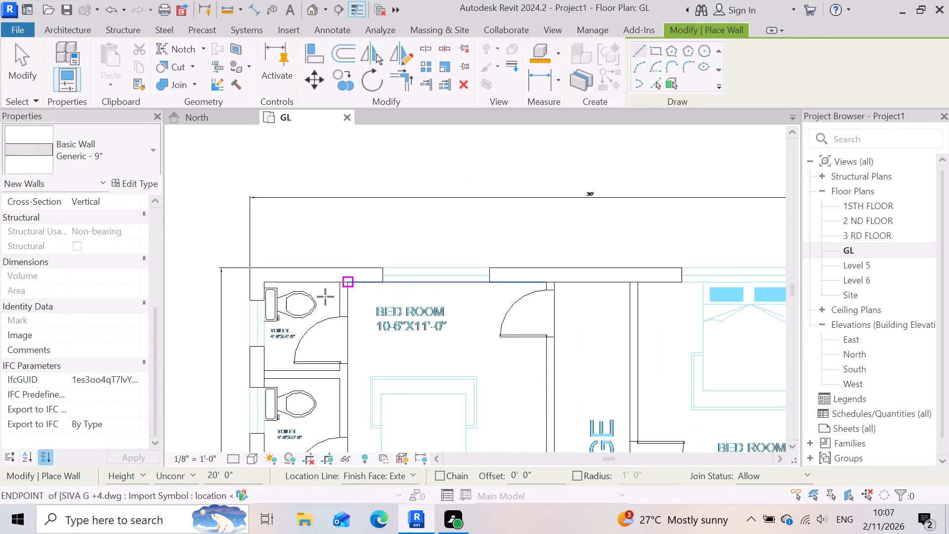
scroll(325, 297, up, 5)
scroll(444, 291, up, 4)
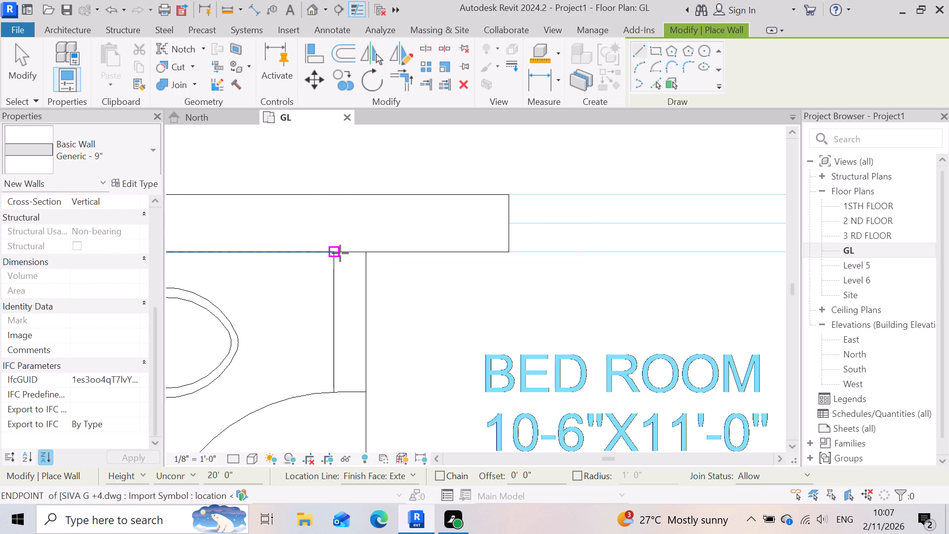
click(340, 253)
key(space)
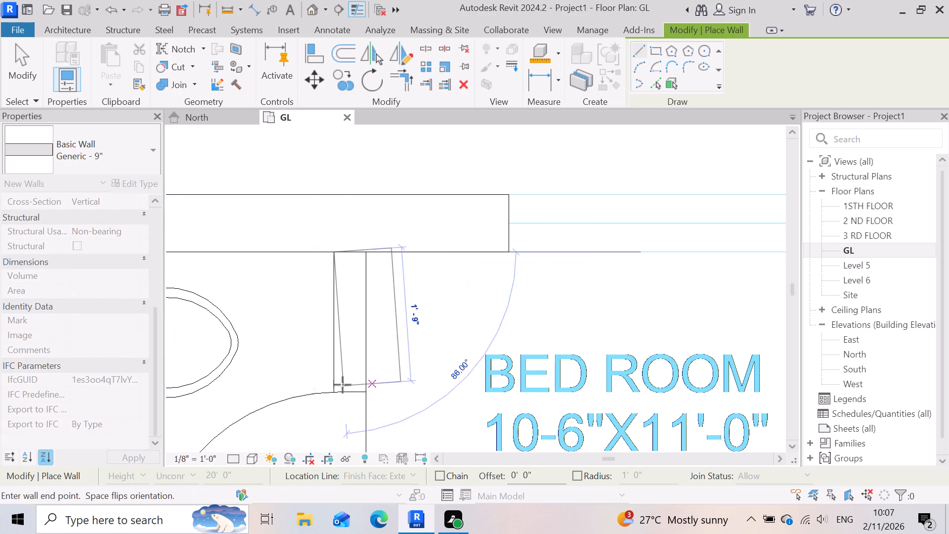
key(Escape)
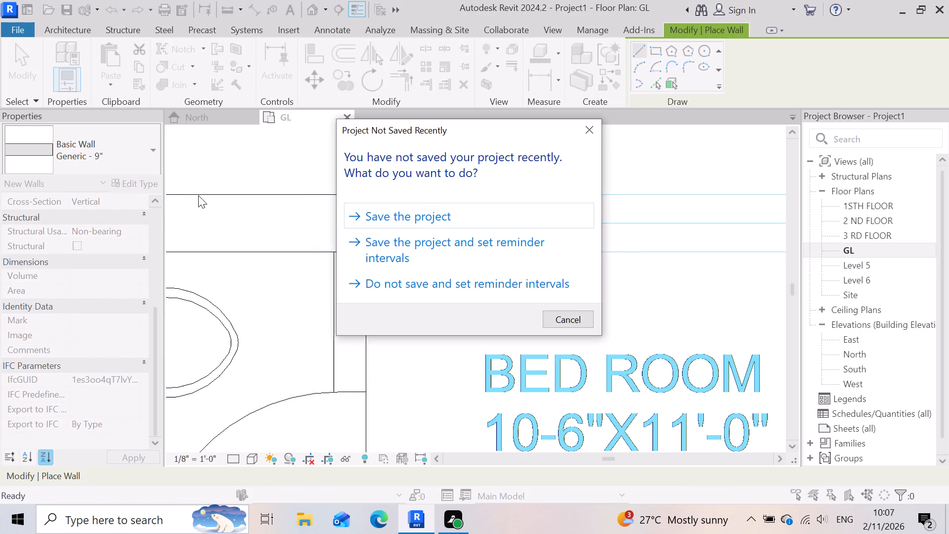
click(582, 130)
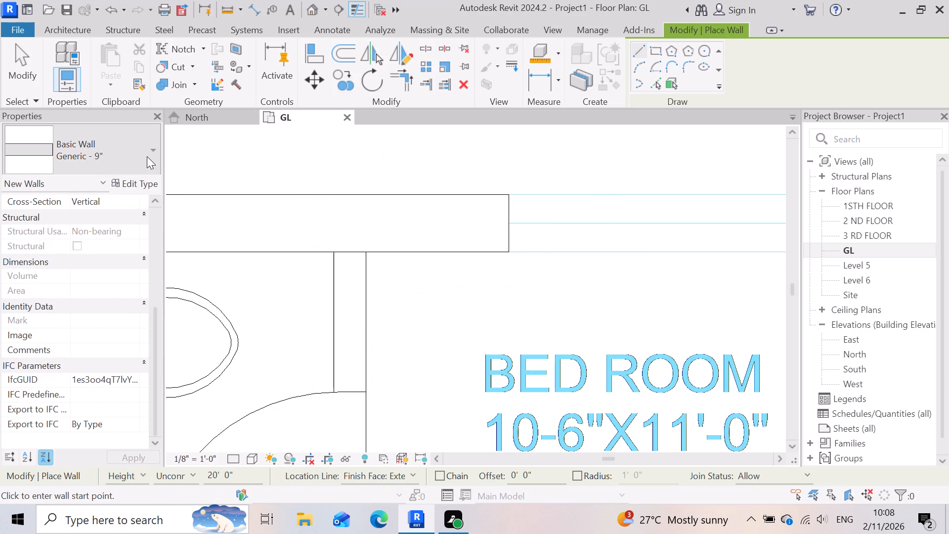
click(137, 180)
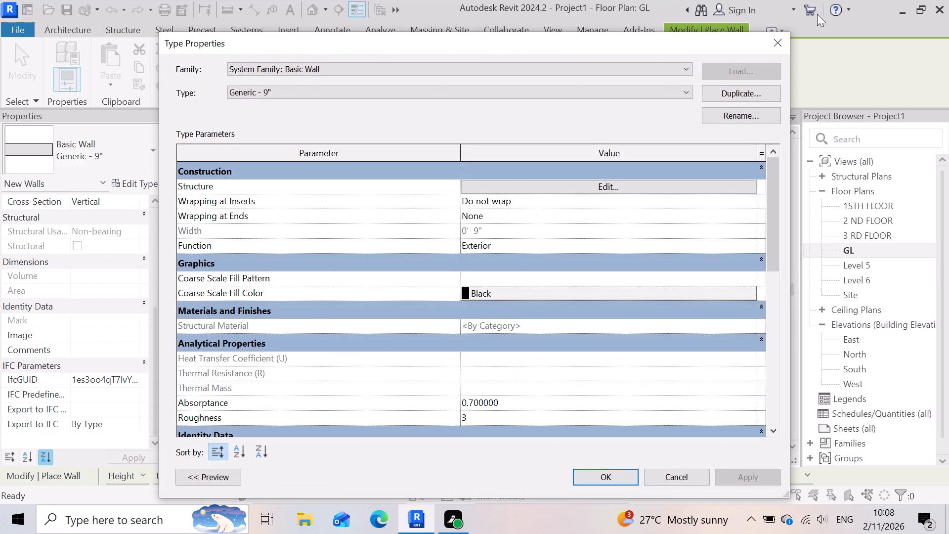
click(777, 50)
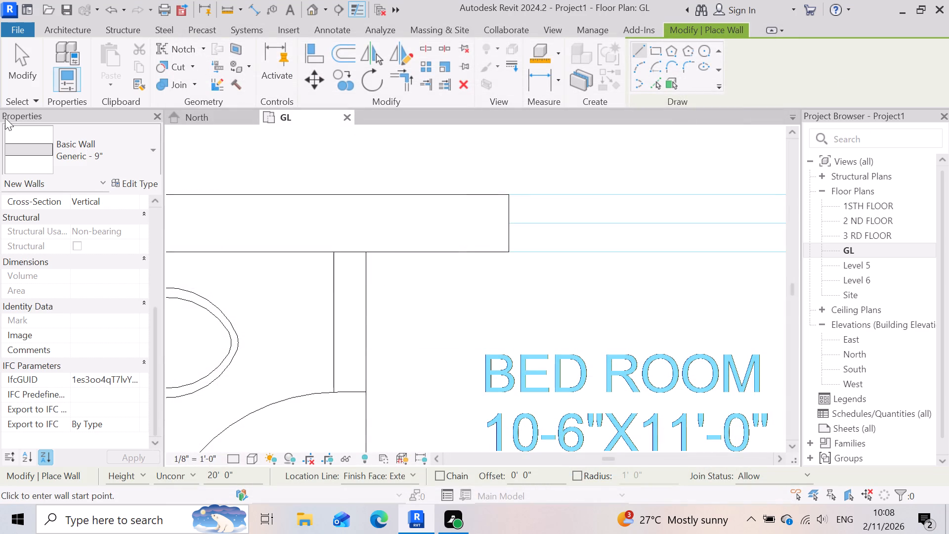
Duplicate the Generic - 5" basic wall type under the name Generic - 4.5".
click(159, 149)
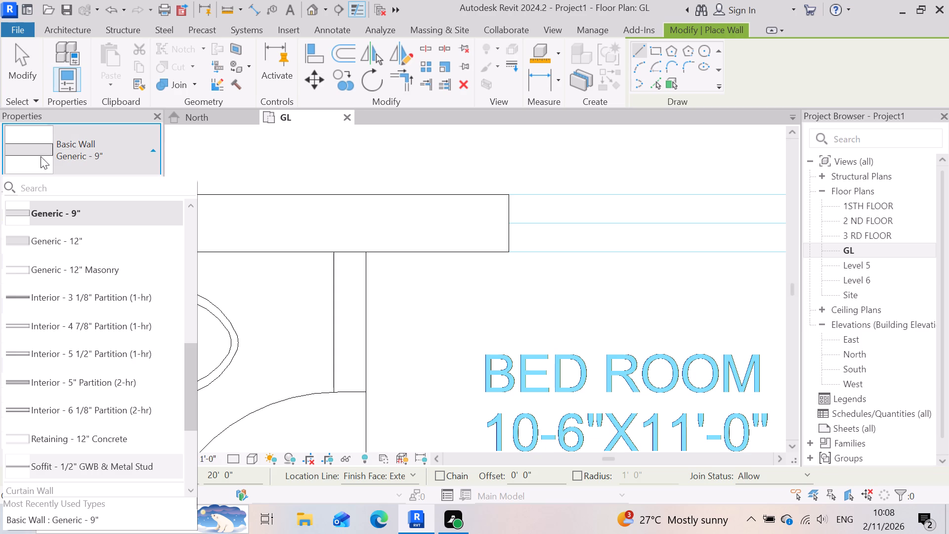
scroll(0, 140, down, 1)
scroll(87, 427, down, 4)
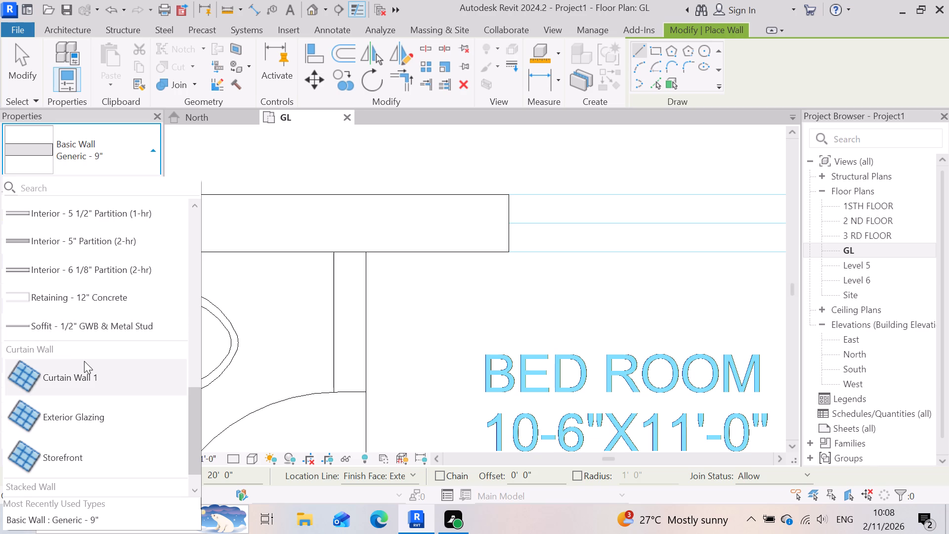
scroll(96, 287, up, 5)
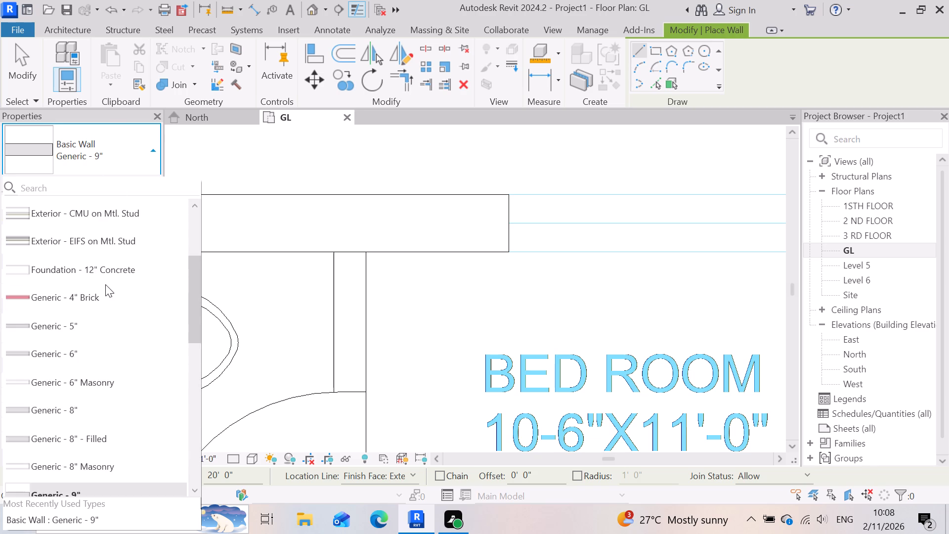
scroll(105, 284, up, 3)
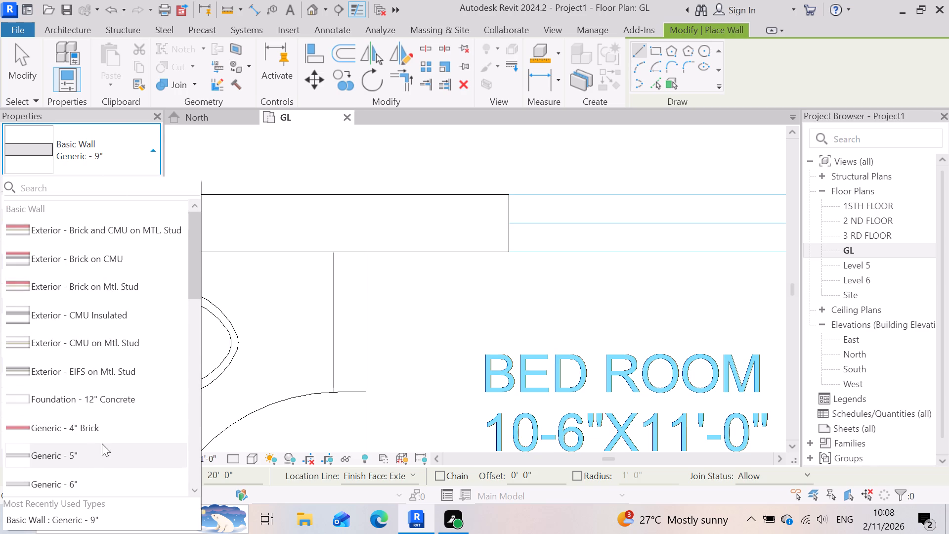
click(88, 463)
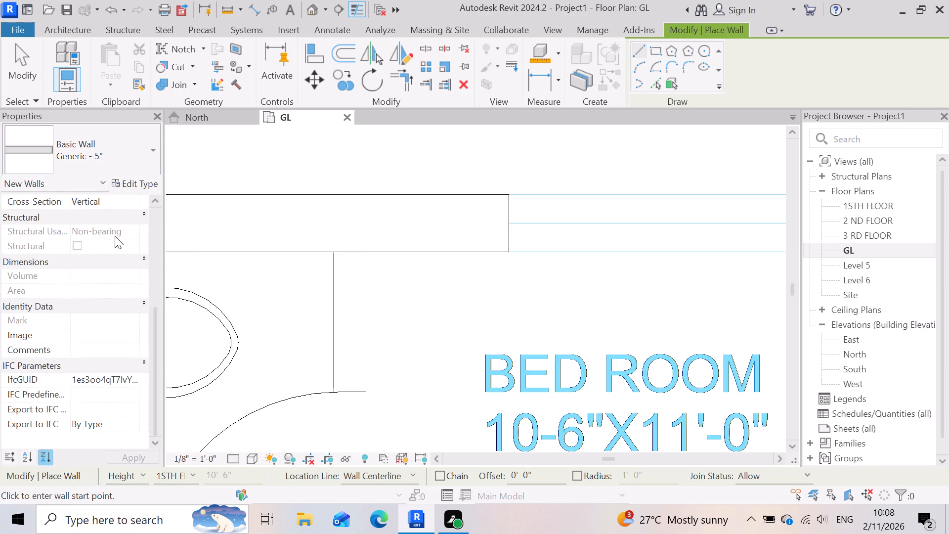
click(120, 183)
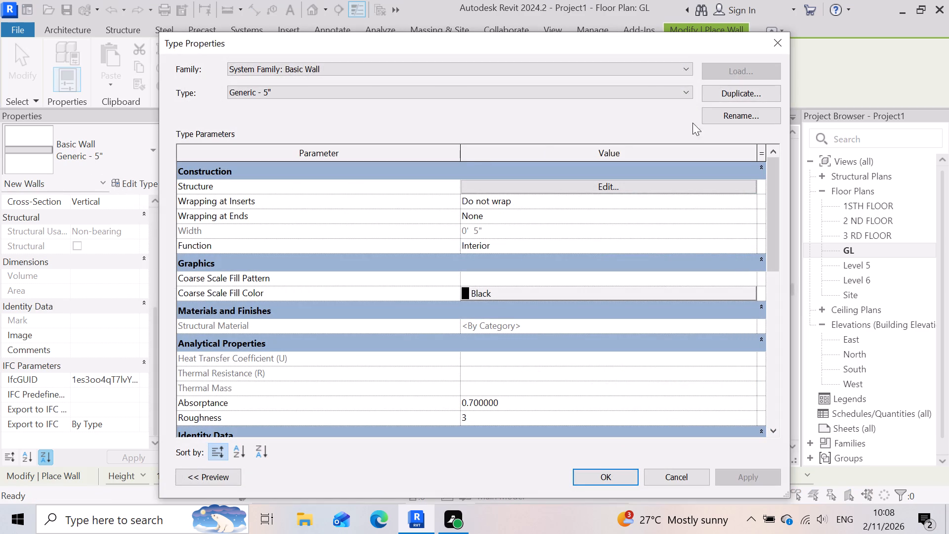
click(739, 91)
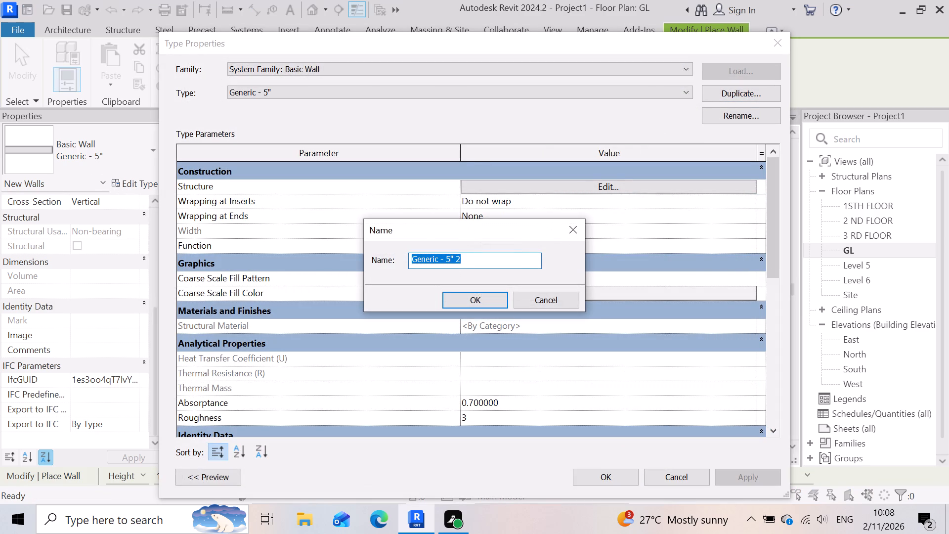
click(501, 265)
key(BackSpace)
key(BackSpace)
key(BackSpace)
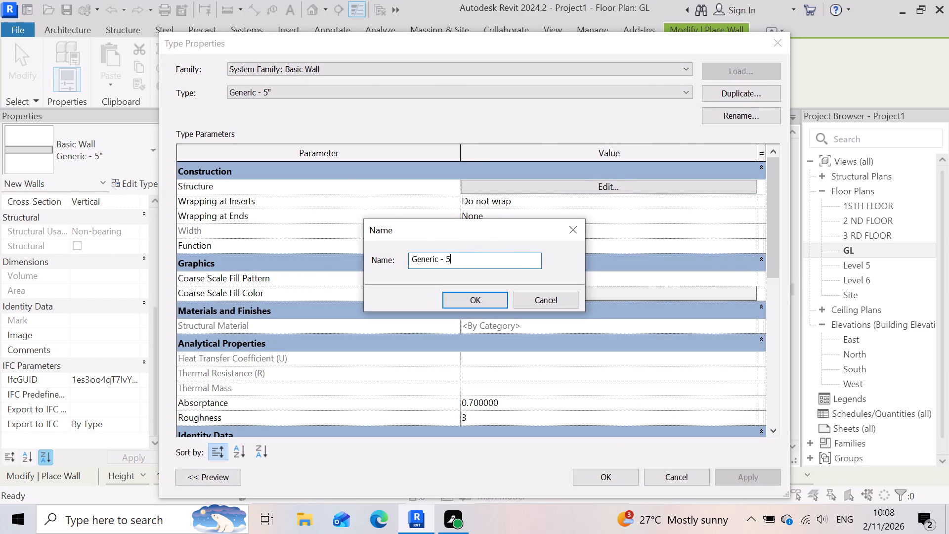
key(BackSpace)
text(4.5)
key(shift+quotedbl)
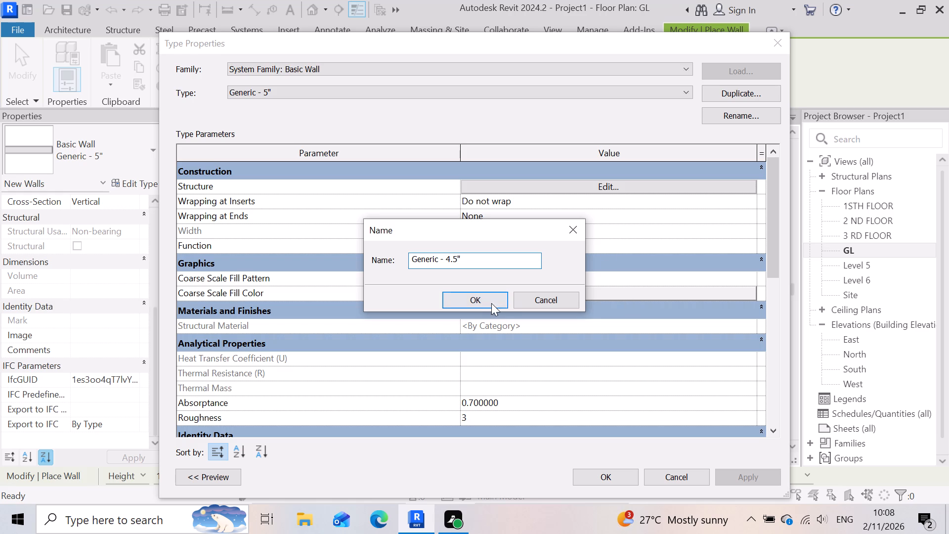
click(479, 299)
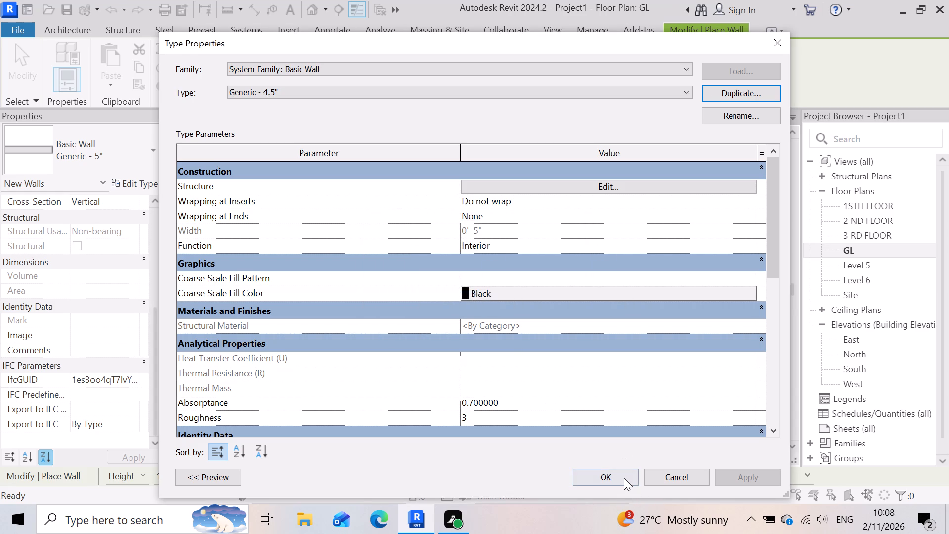
Set the structure layer thickness of the Generic - 4.5" wall type to 4.5" and apply the type.
click(665, 184)
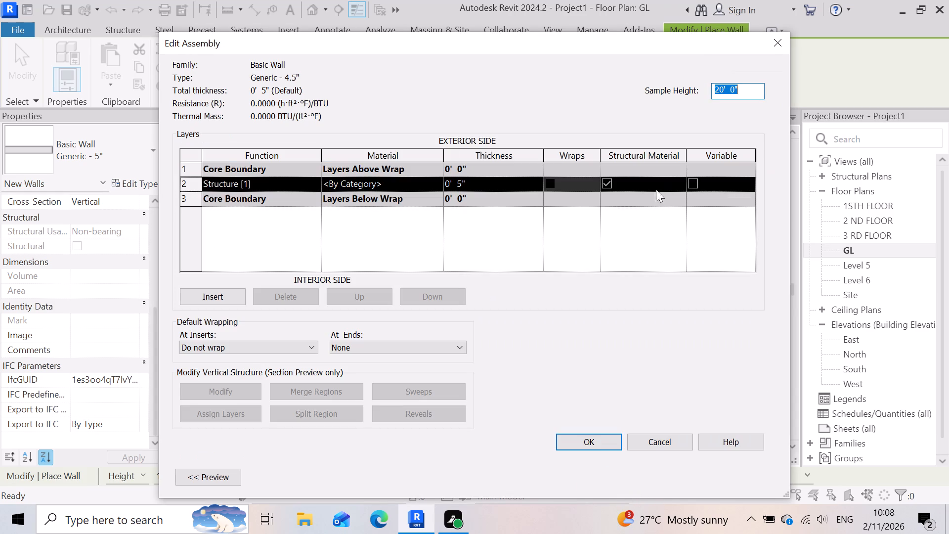
click(488, 185)
key(BackSpace)
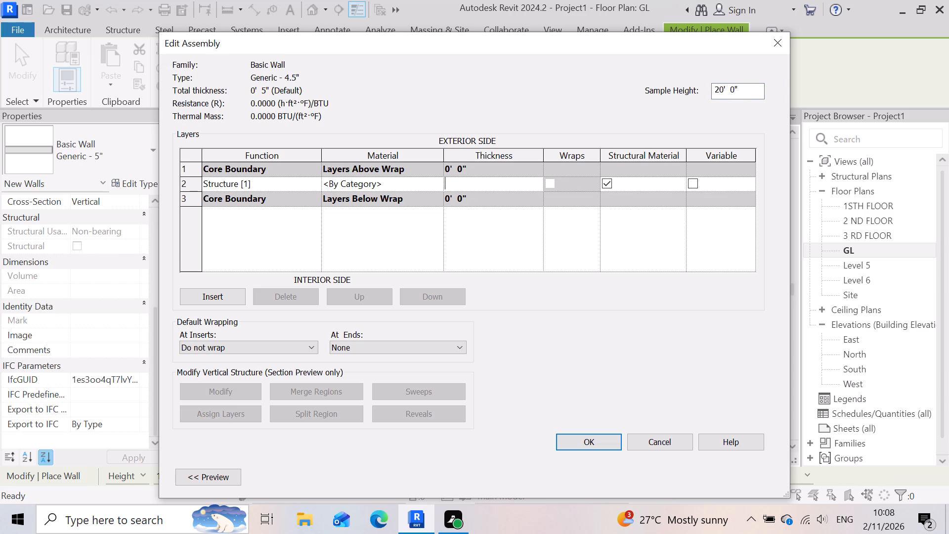
text(4.5)
key(shift+quotedbl)
click(574, 445)
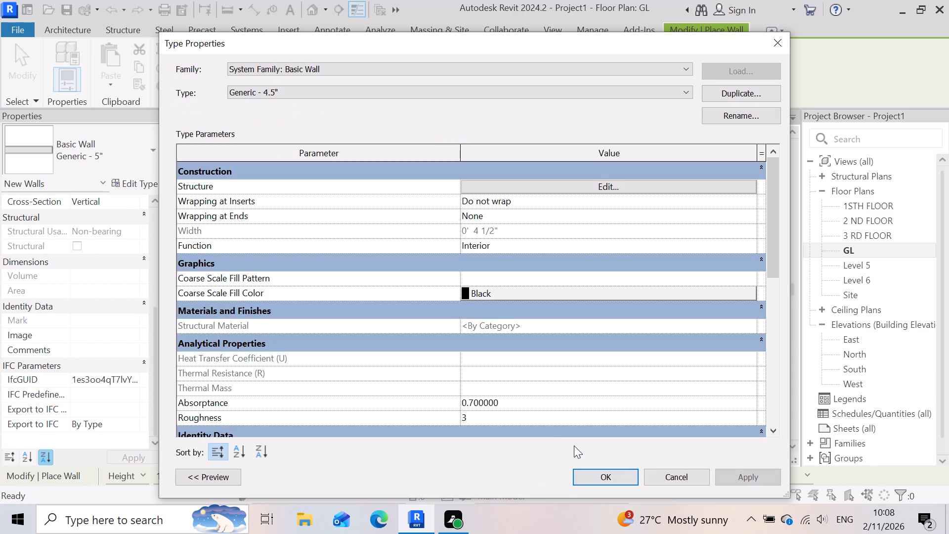
click(748, 474)
click(617, 481)
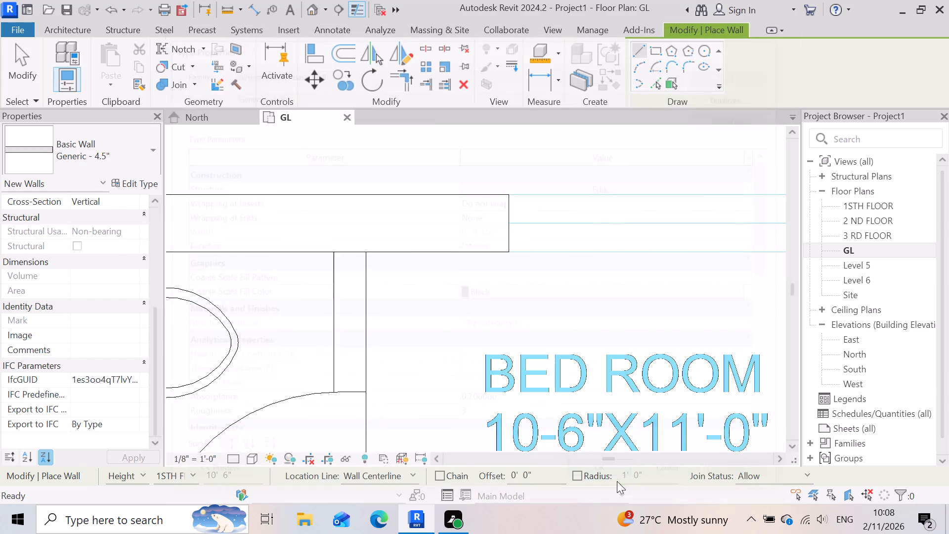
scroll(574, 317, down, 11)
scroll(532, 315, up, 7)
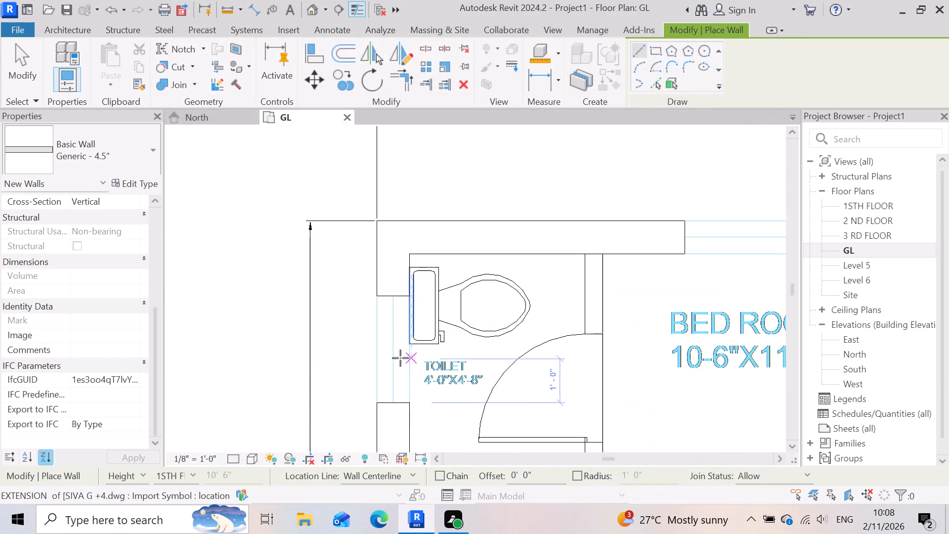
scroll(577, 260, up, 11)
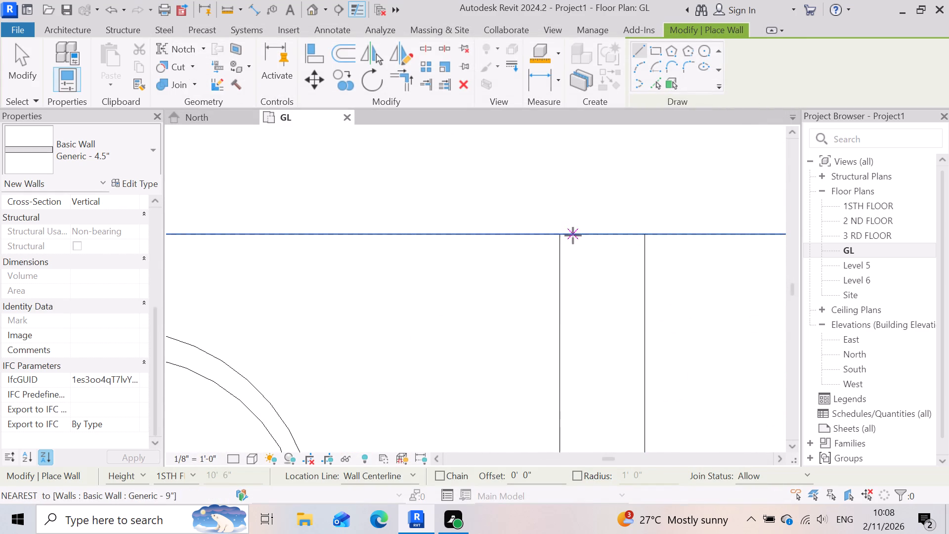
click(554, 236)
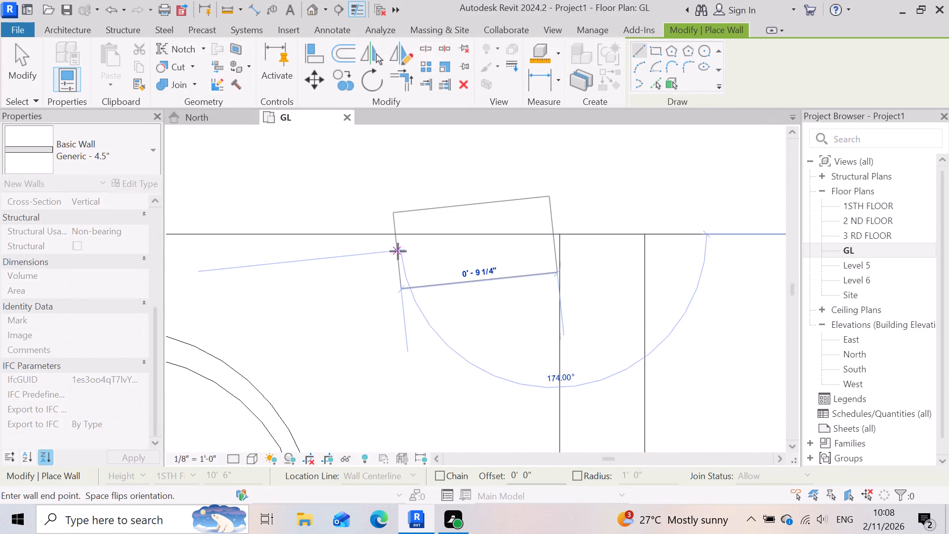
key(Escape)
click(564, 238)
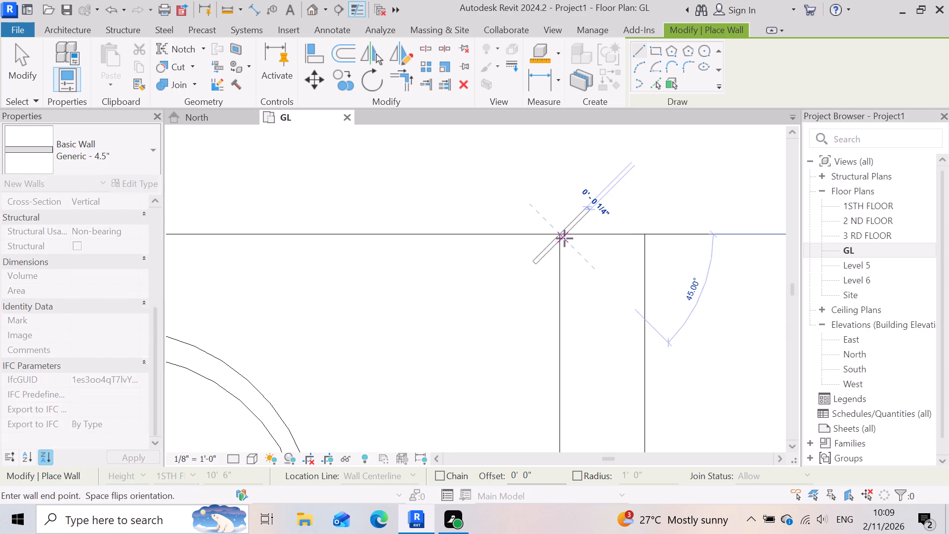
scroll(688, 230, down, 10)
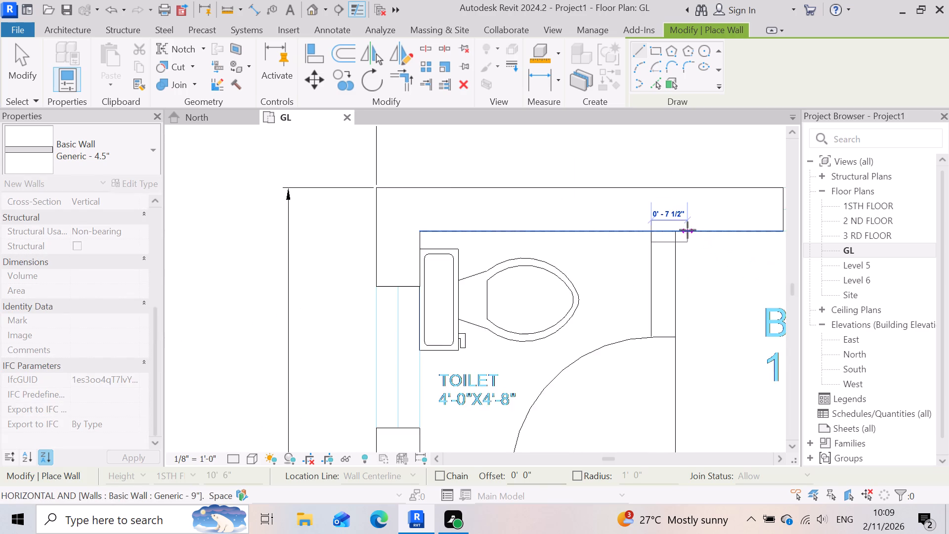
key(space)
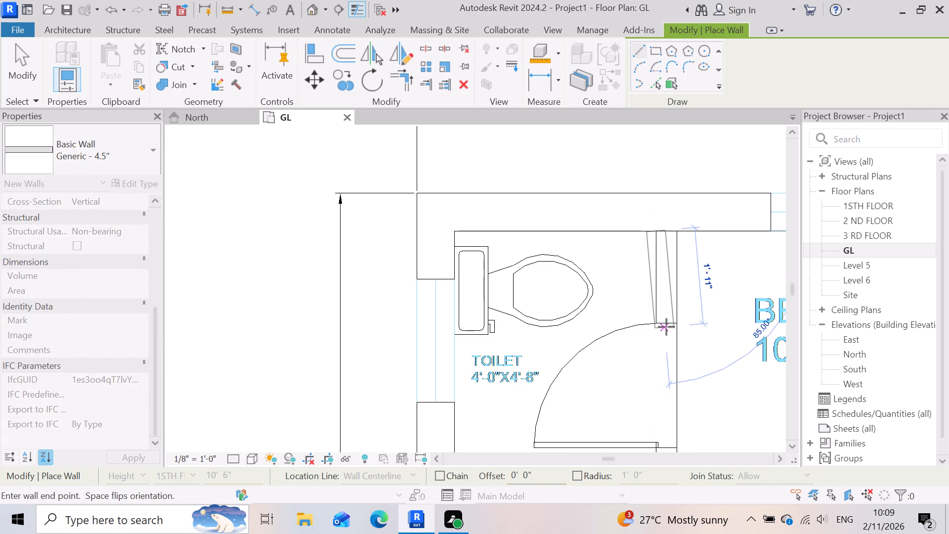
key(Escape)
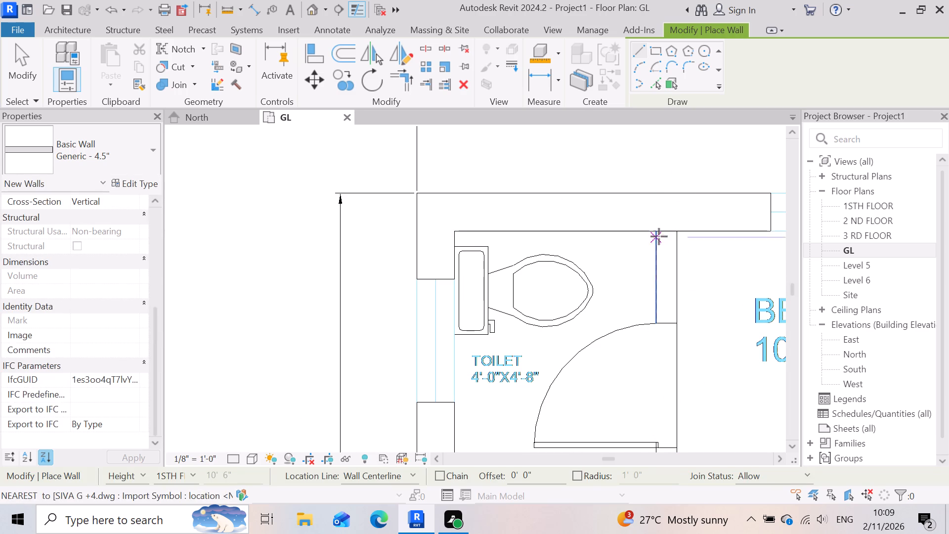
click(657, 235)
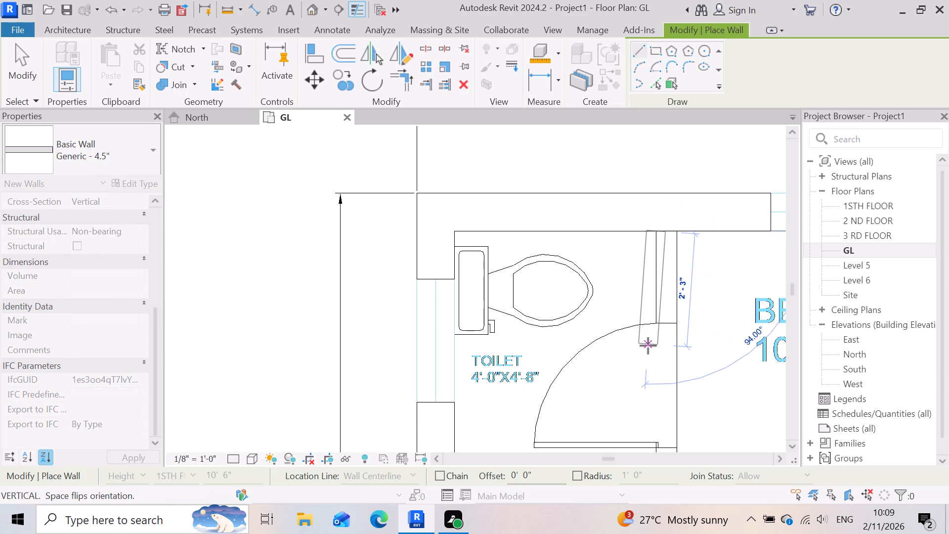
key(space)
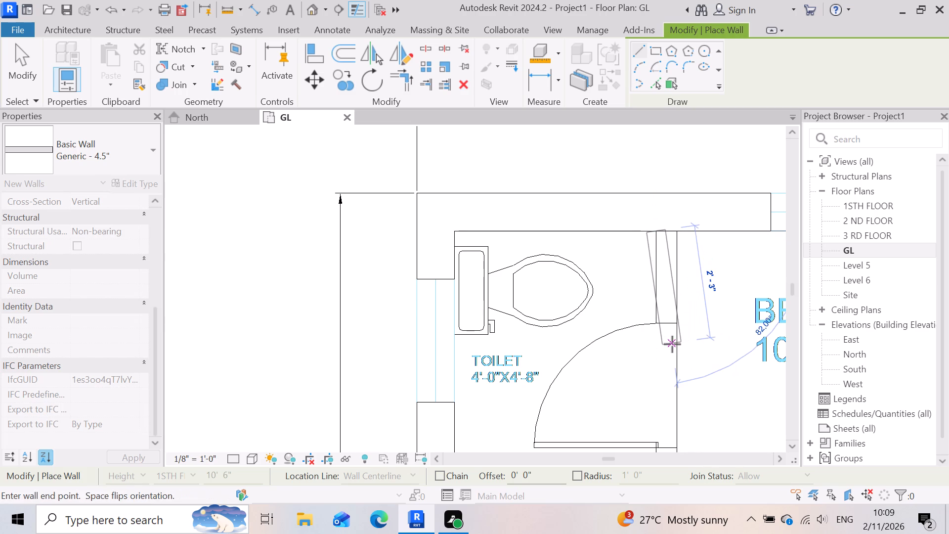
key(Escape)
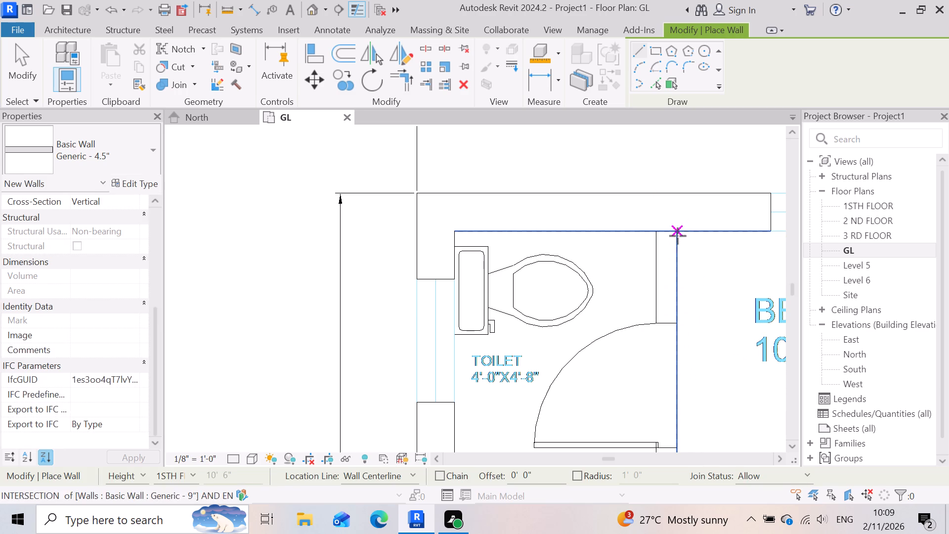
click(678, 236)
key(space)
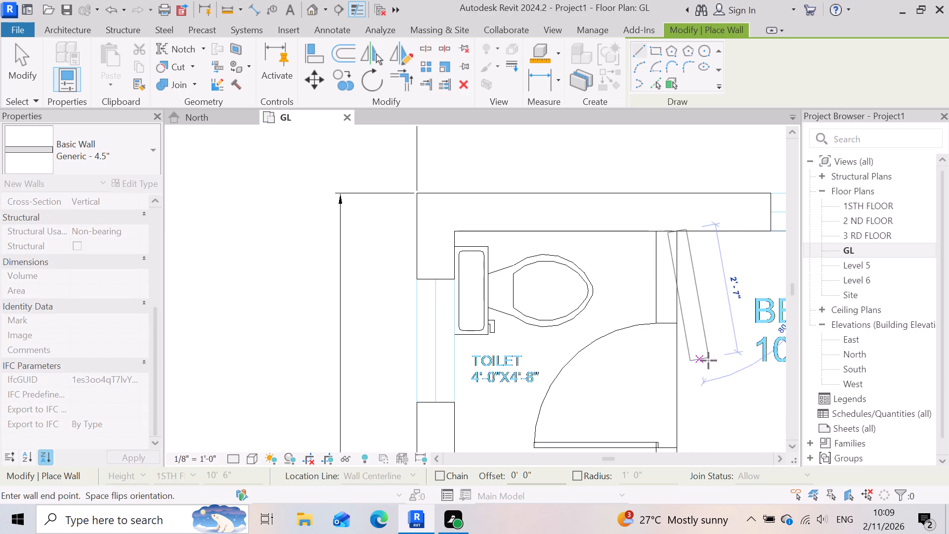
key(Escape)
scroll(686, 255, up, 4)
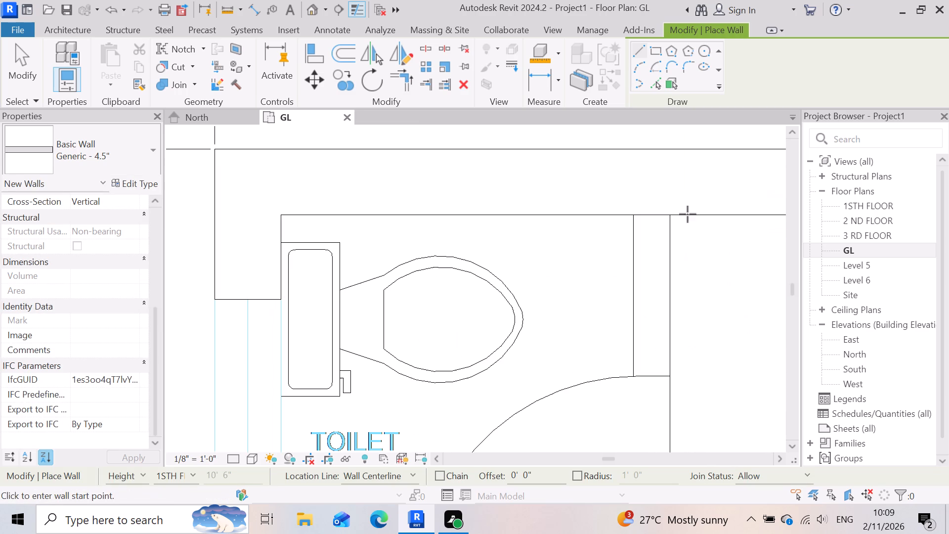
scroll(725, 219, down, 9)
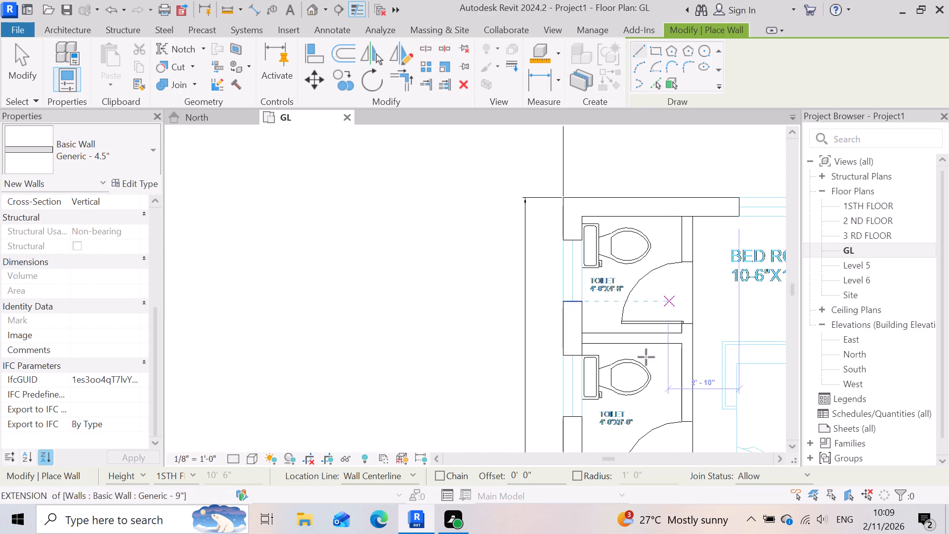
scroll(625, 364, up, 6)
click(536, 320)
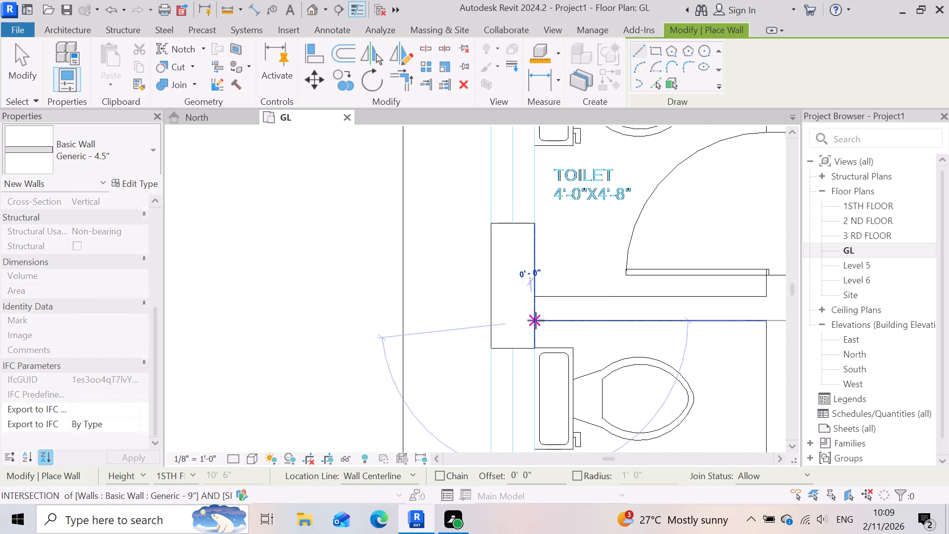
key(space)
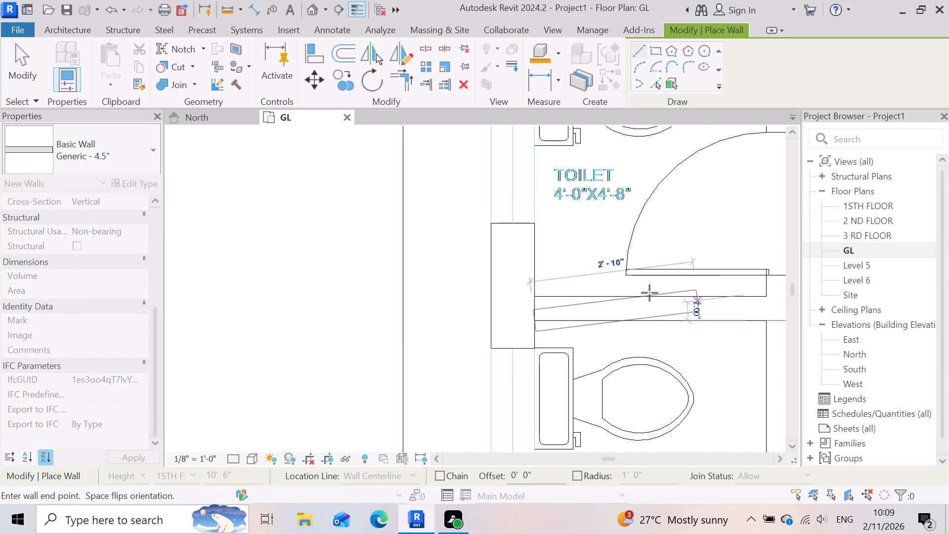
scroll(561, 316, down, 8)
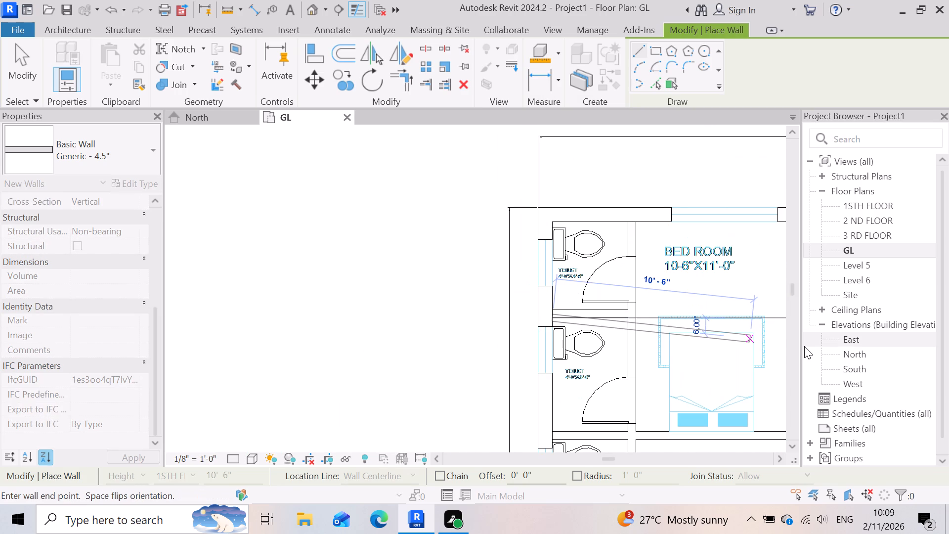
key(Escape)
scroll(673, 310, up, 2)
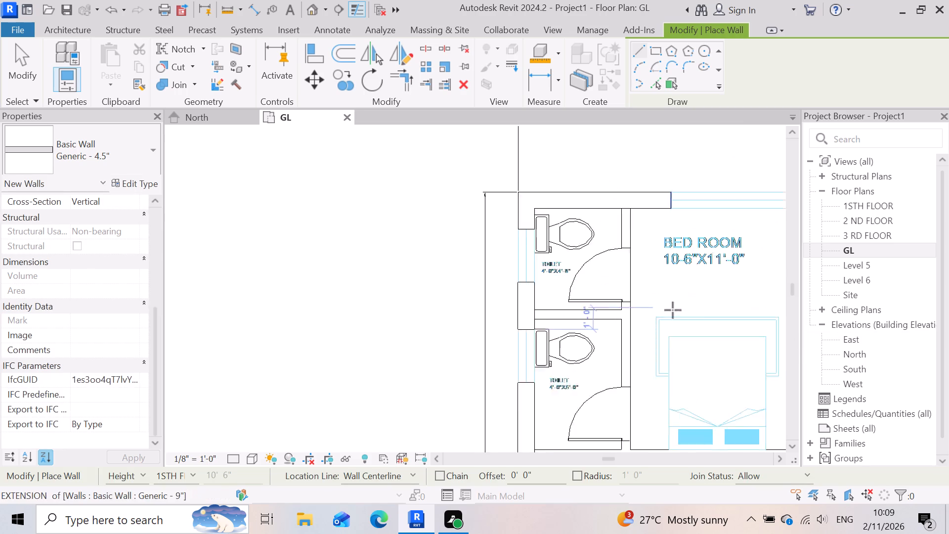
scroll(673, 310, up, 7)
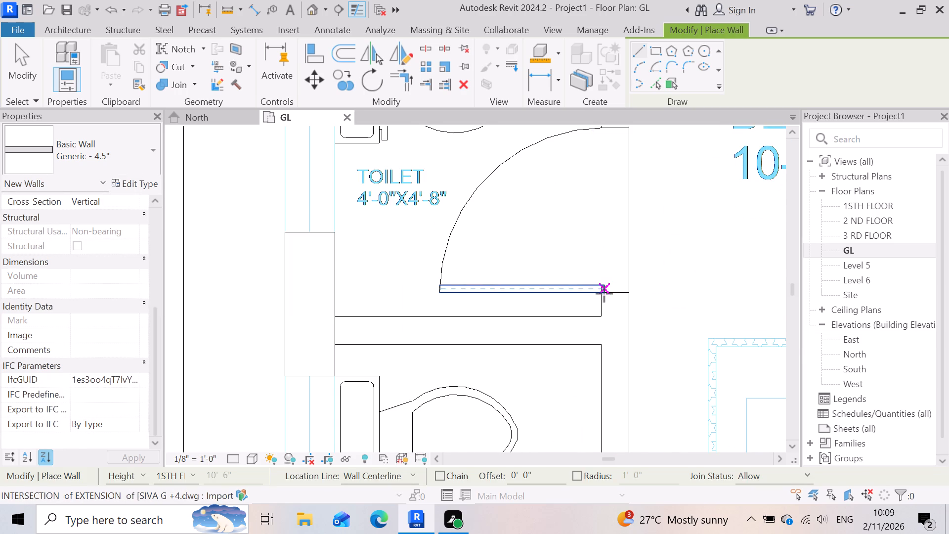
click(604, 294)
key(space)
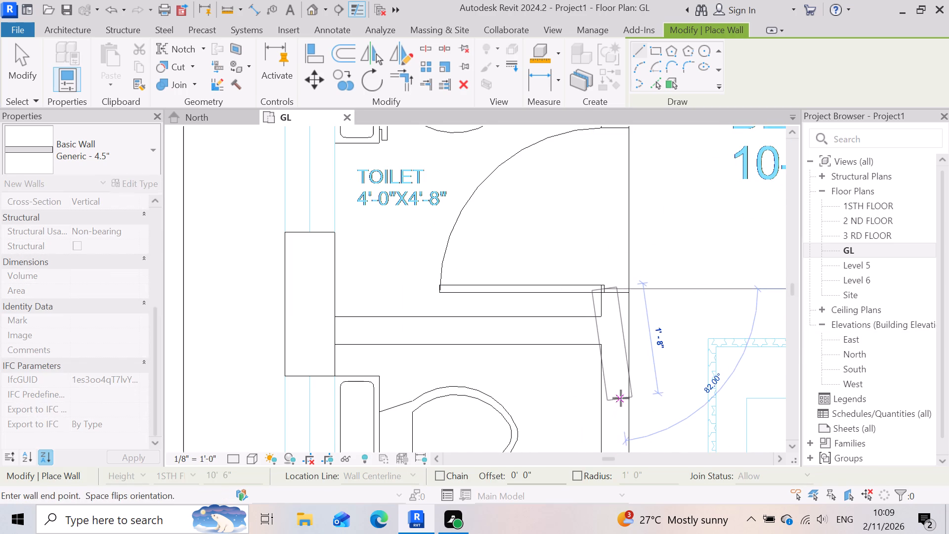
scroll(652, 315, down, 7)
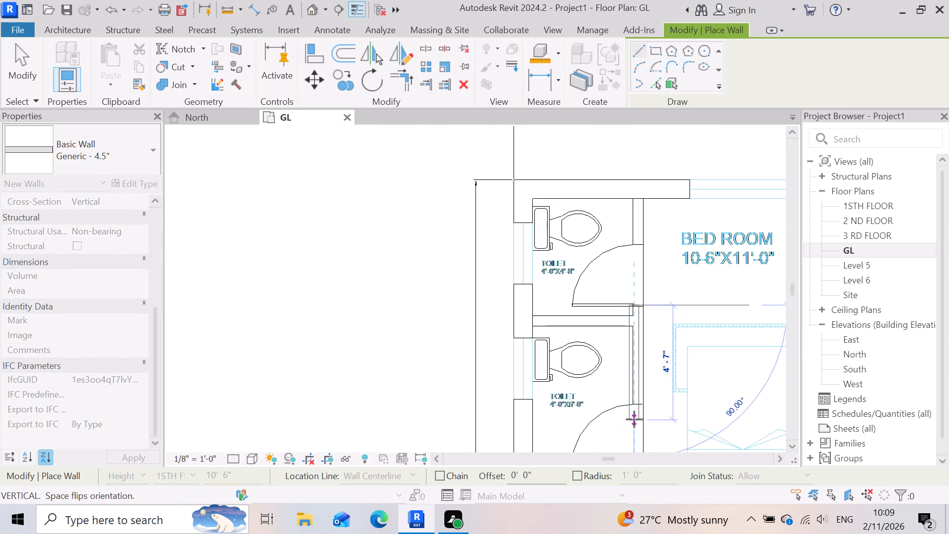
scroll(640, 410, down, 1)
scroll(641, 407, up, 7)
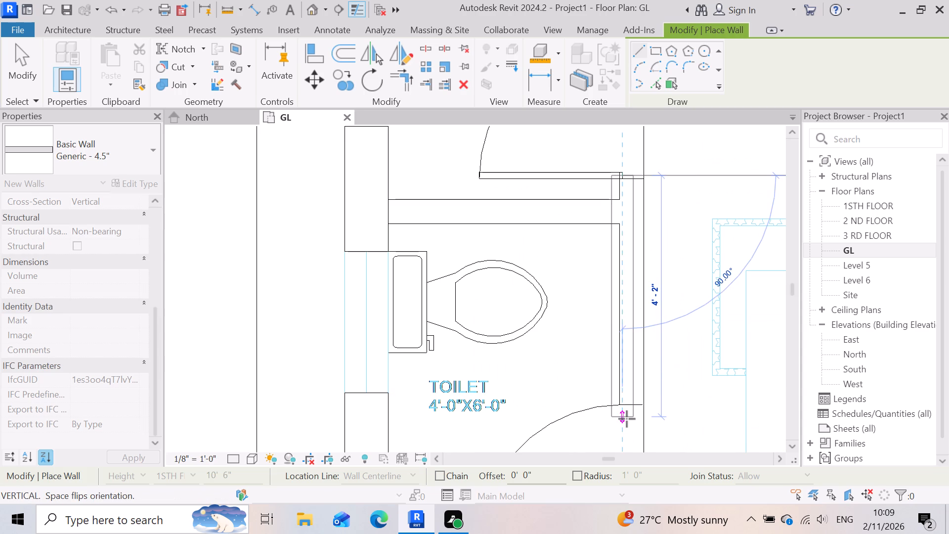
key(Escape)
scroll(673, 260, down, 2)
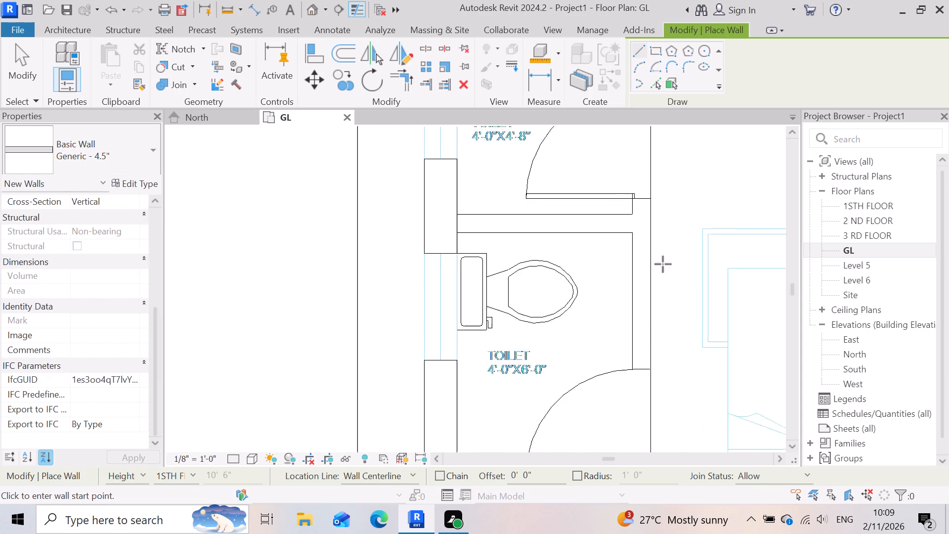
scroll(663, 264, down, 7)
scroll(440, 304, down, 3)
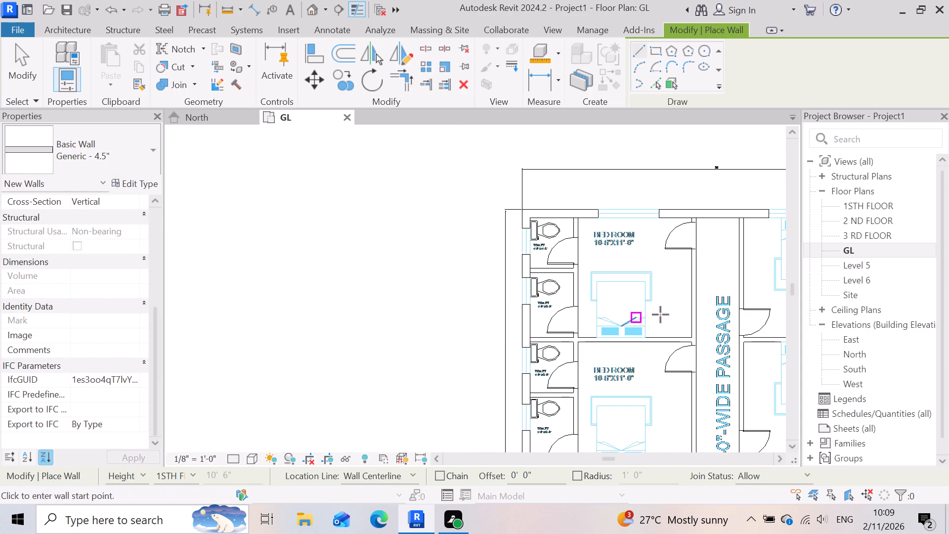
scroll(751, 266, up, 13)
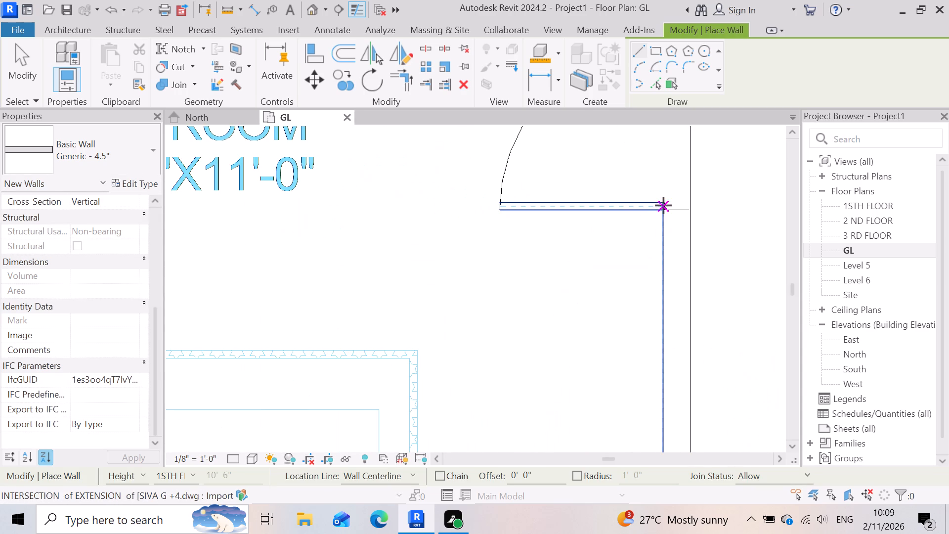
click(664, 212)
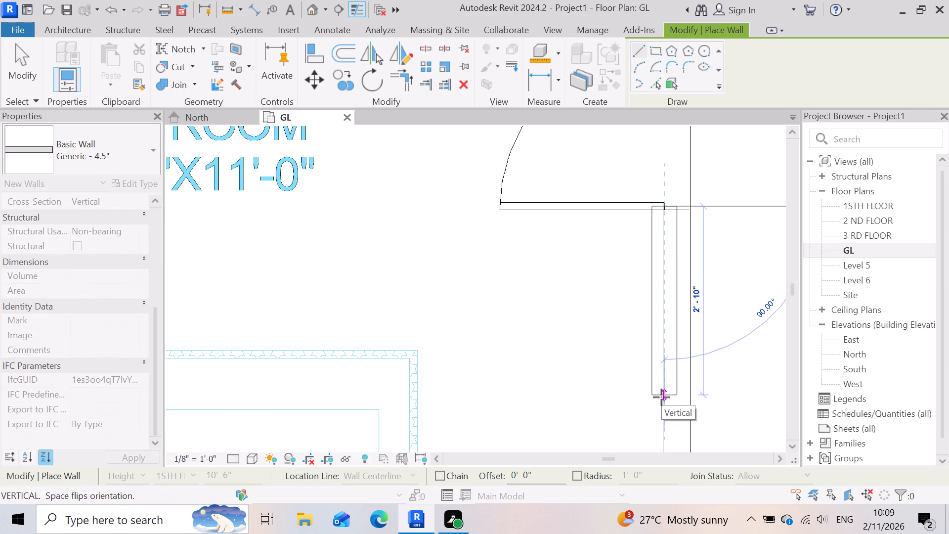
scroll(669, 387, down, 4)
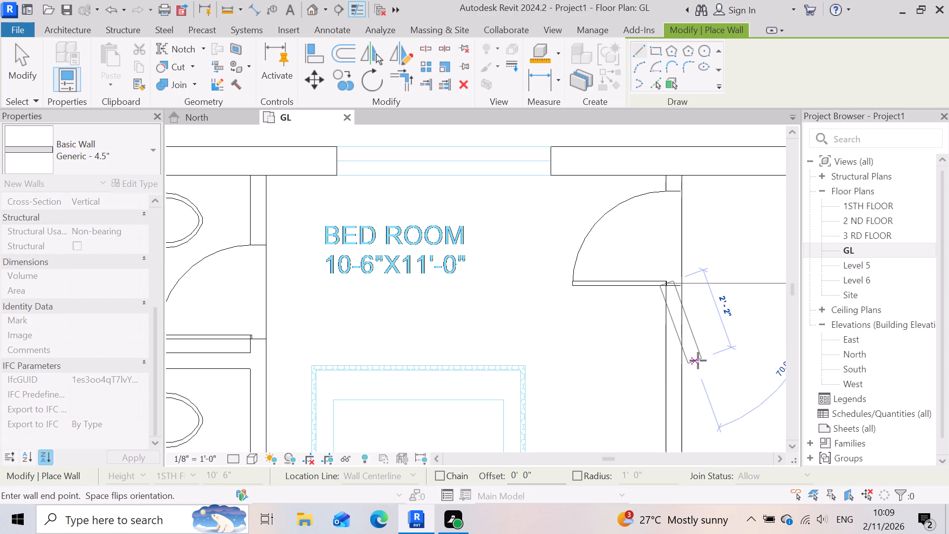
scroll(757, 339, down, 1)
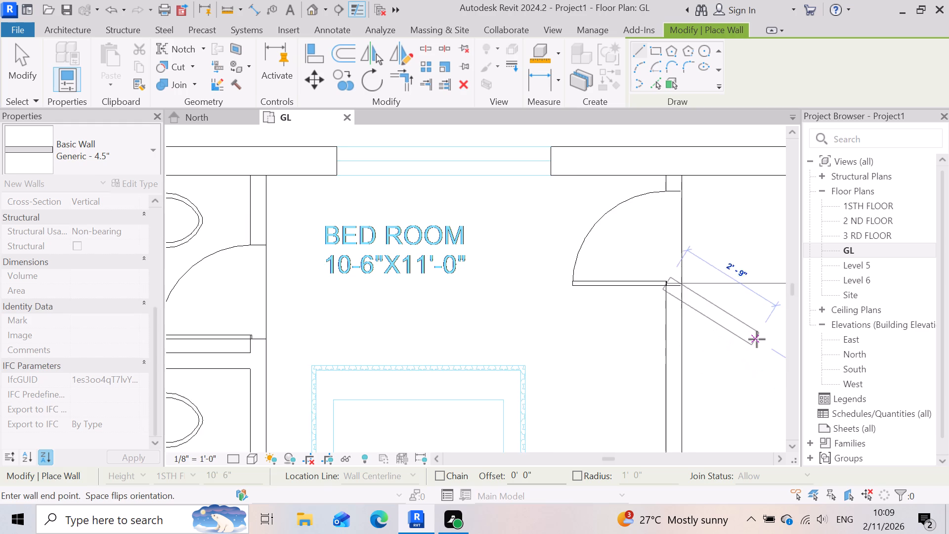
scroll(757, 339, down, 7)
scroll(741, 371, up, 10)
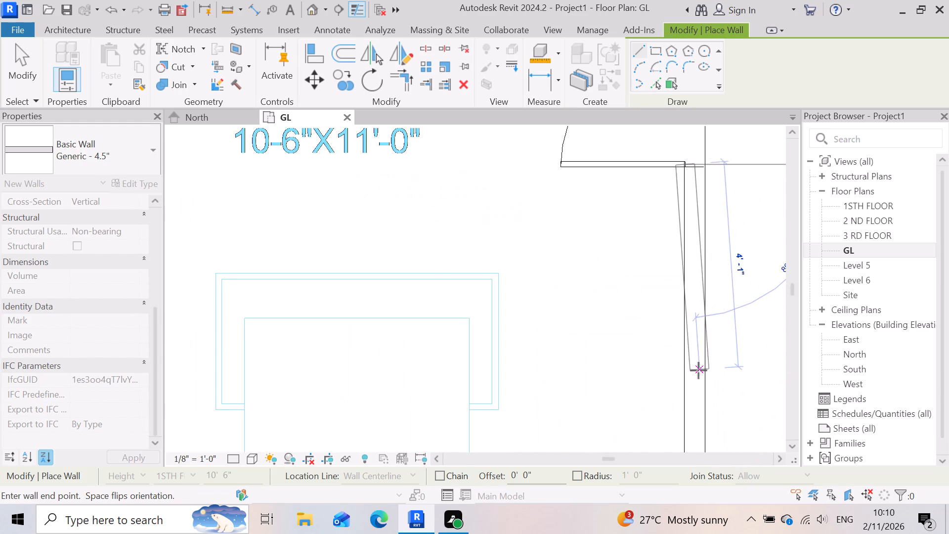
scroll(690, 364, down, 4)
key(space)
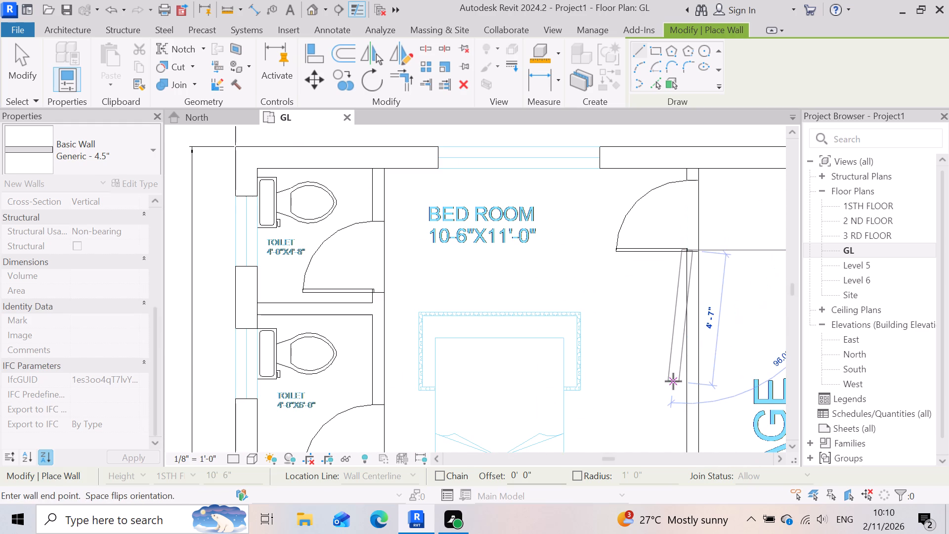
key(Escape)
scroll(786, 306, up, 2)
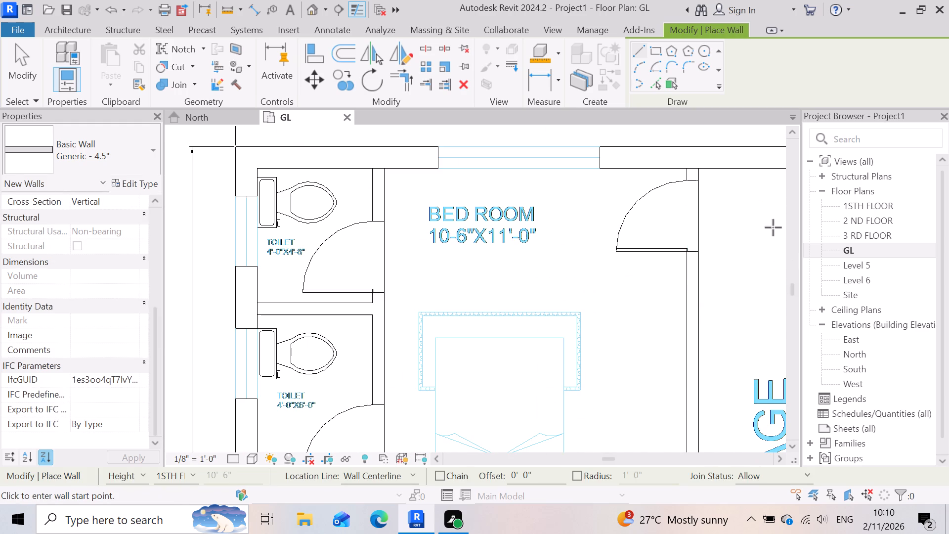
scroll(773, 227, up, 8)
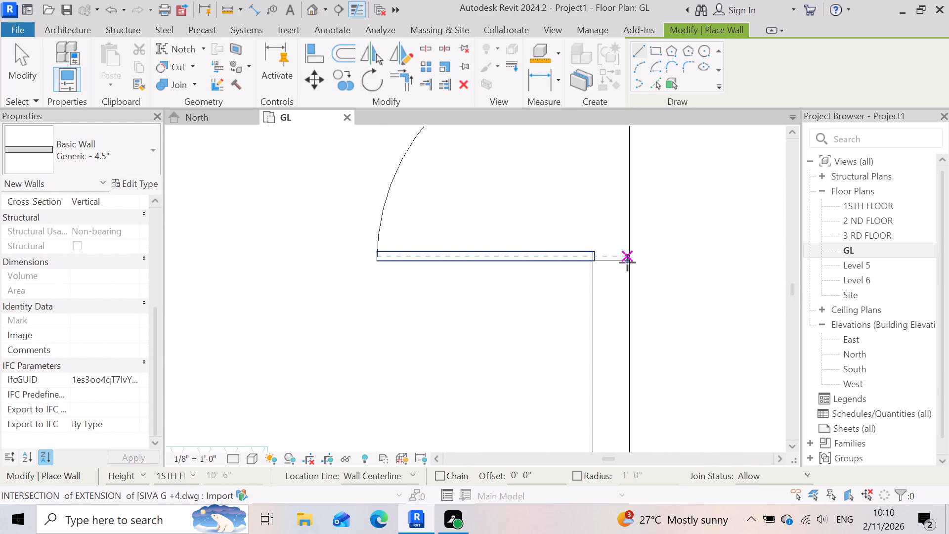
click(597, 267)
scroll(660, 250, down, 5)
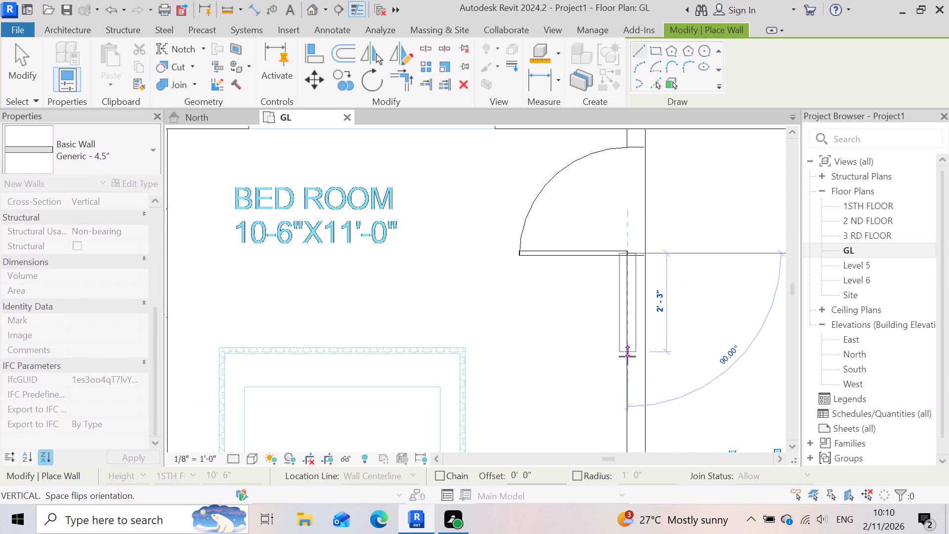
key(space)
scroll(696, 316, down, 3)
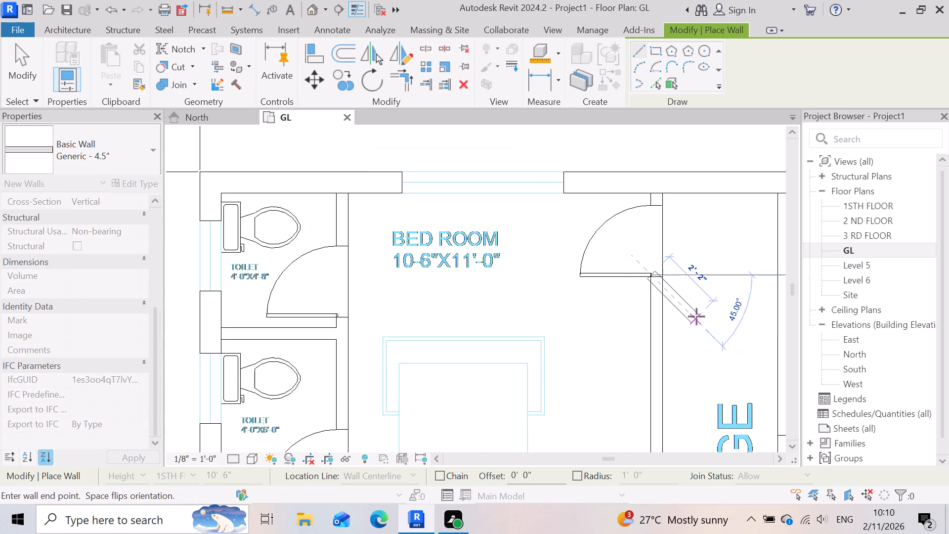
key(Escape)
Measure the thickness of the partition between the two northernmost west-side toilets with an aligned dimension, without placing it.
scroll(686, 268, down, 4)
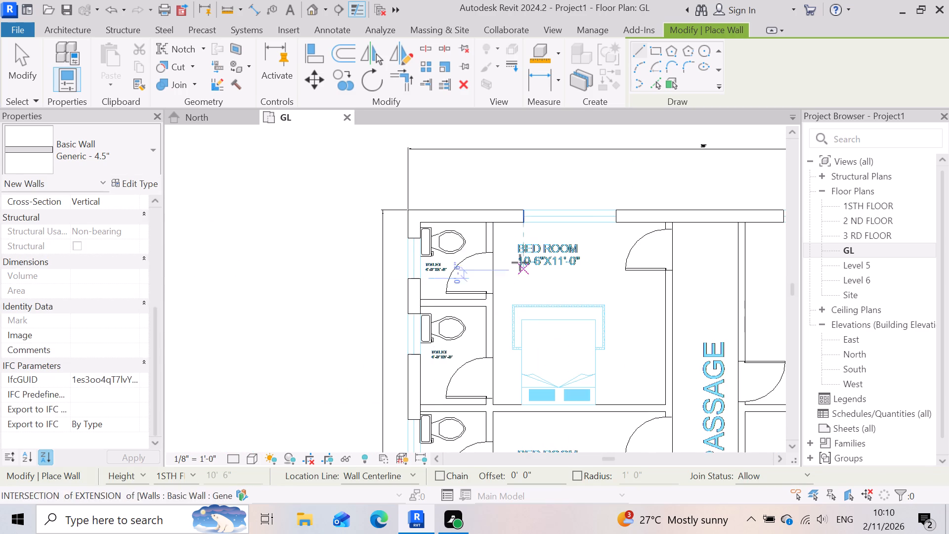
scroll(479, 226, up, 3)
scroll(356, 230, up, 3)
scroll(591, 239, down, 4)
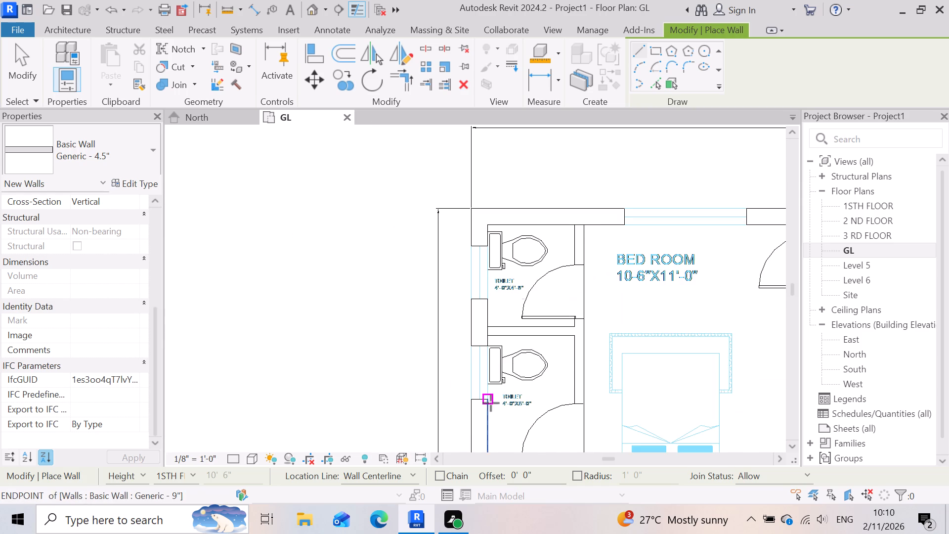
scroll(489, 401, up, 3)
scroll(642, 317, up, 3)
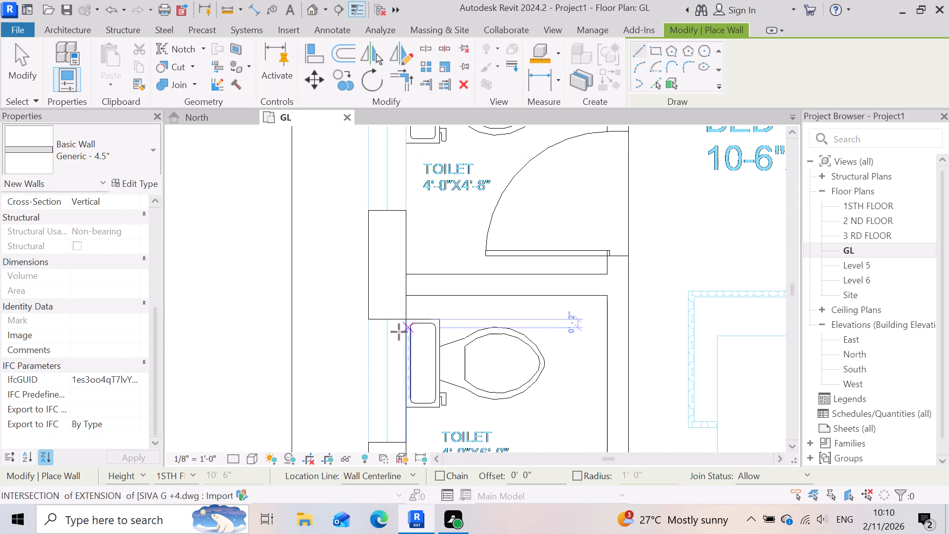
key(Escape)
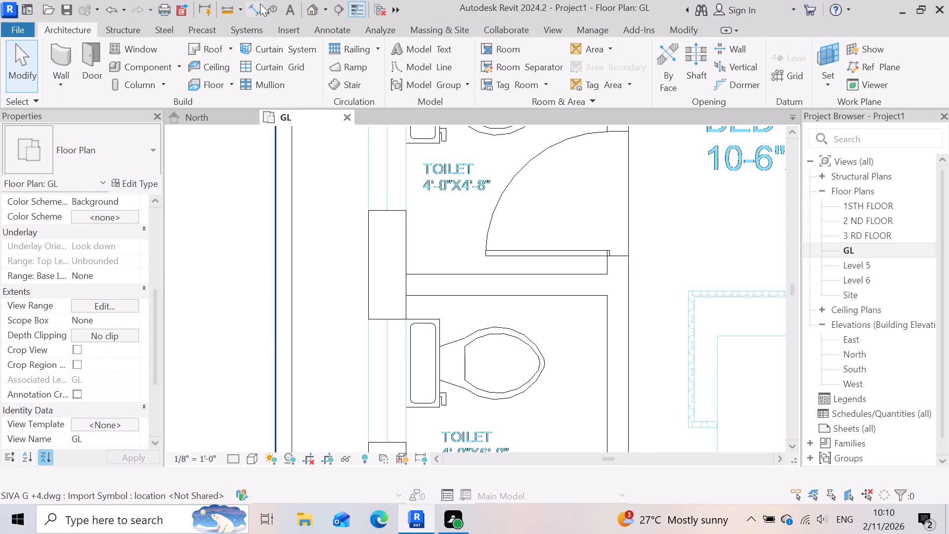
click(254, 7)
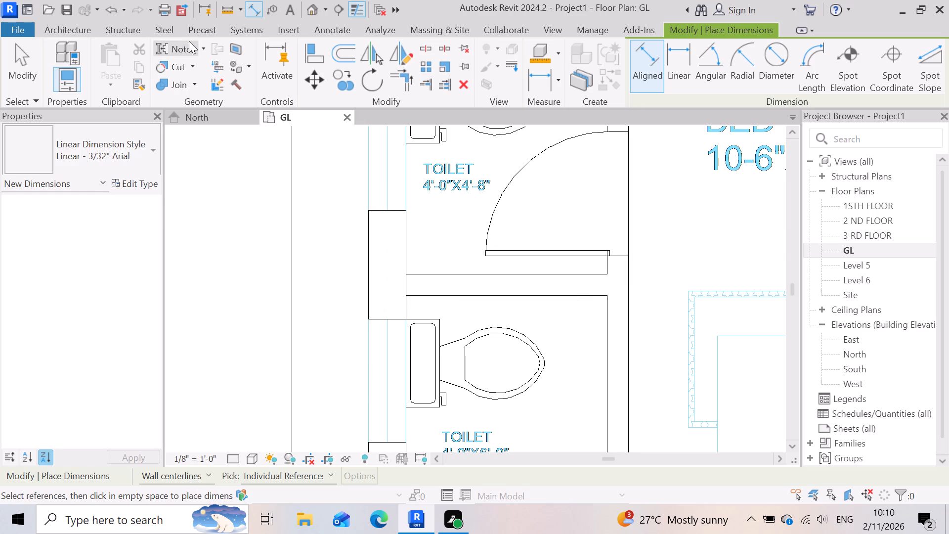
click(202, 5)
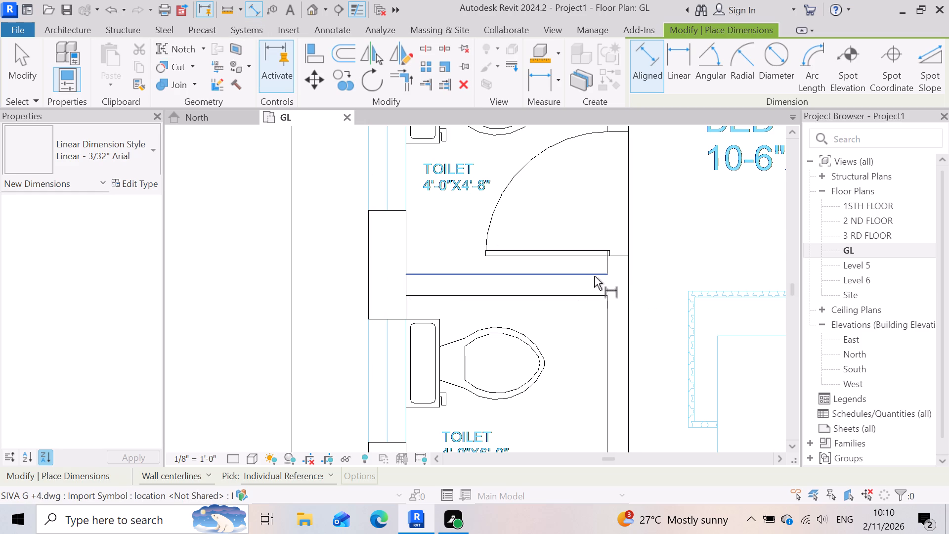
click(471, 276)
click(480, 295)
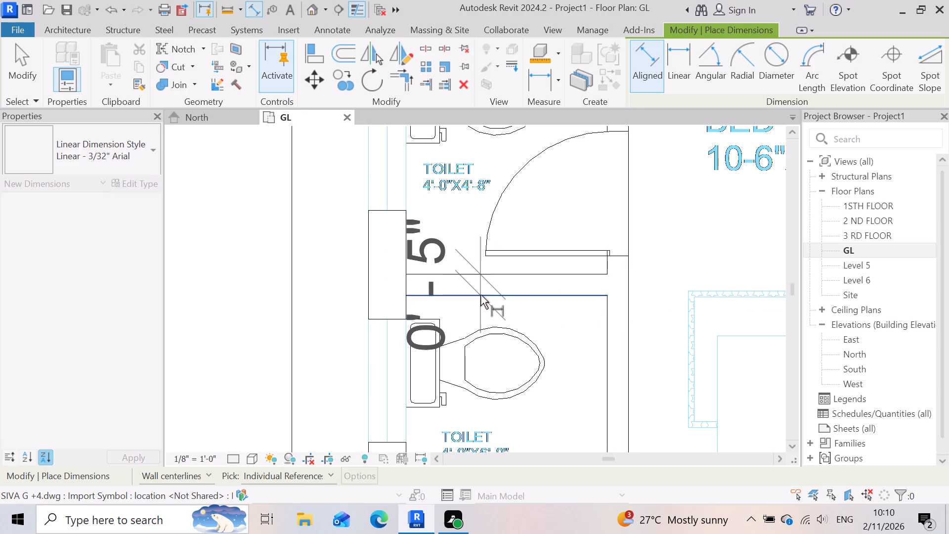
scroll(480, 295, up, 4)
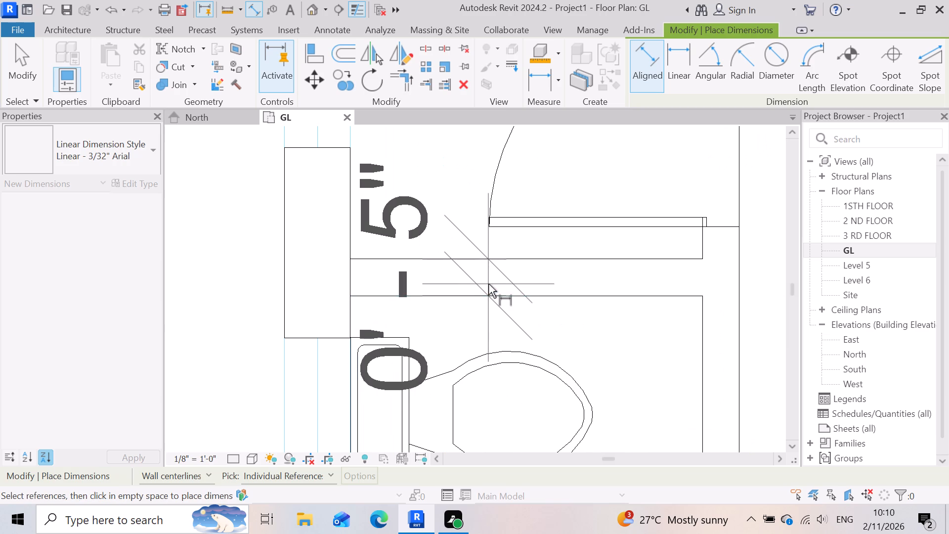
scroll(488, 284, down, 5)
key(Escape)
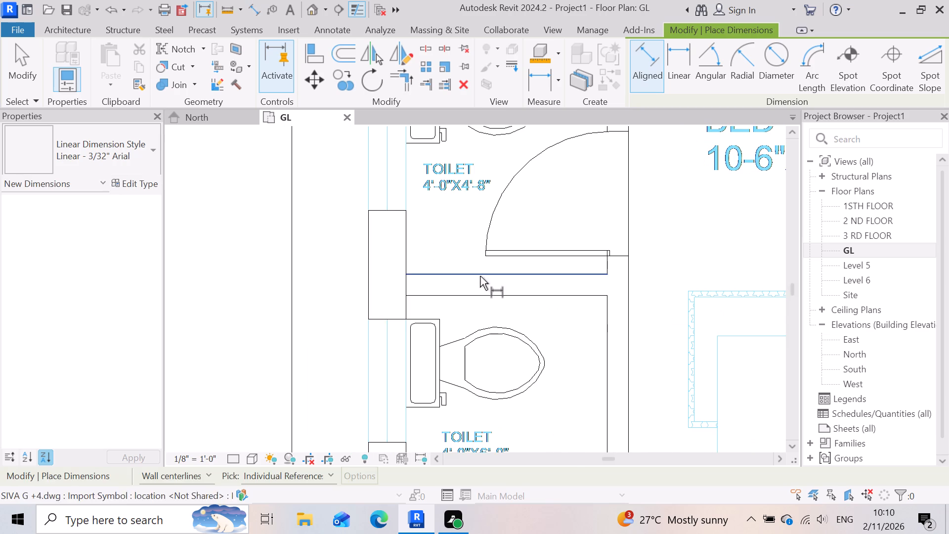
Set the structure layer thickness of the Generic - 4.5" wall type to 5".
click(72, 24)
click(73, 62)
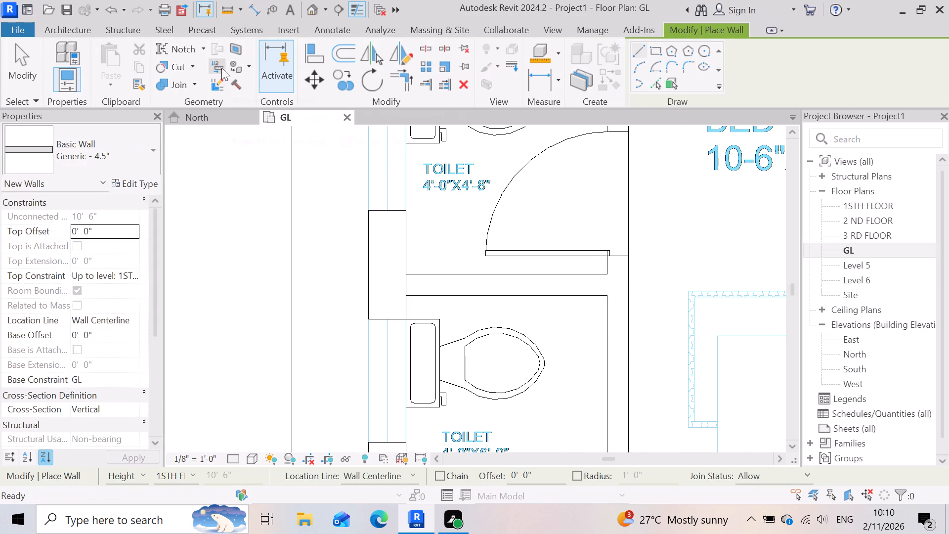
click(127, 180)
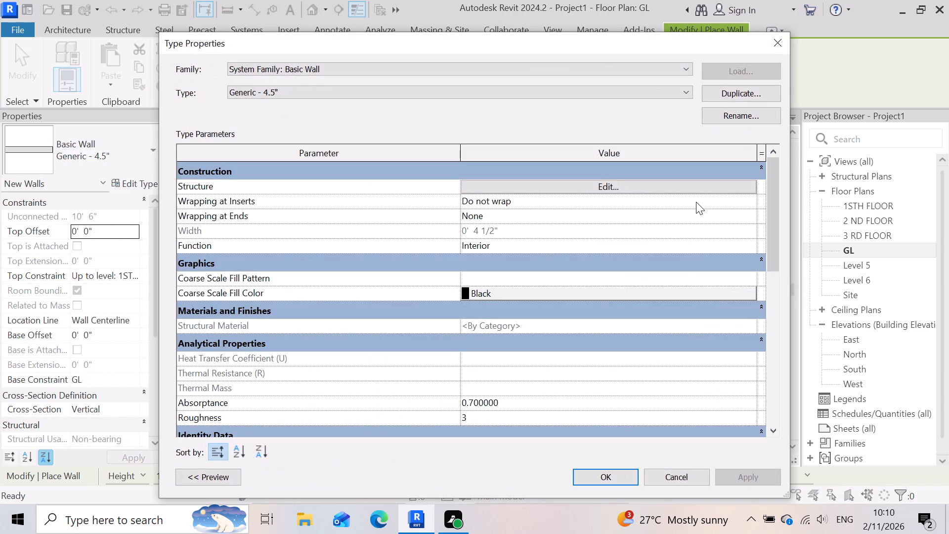
click(636, 188)
click(507, 180)
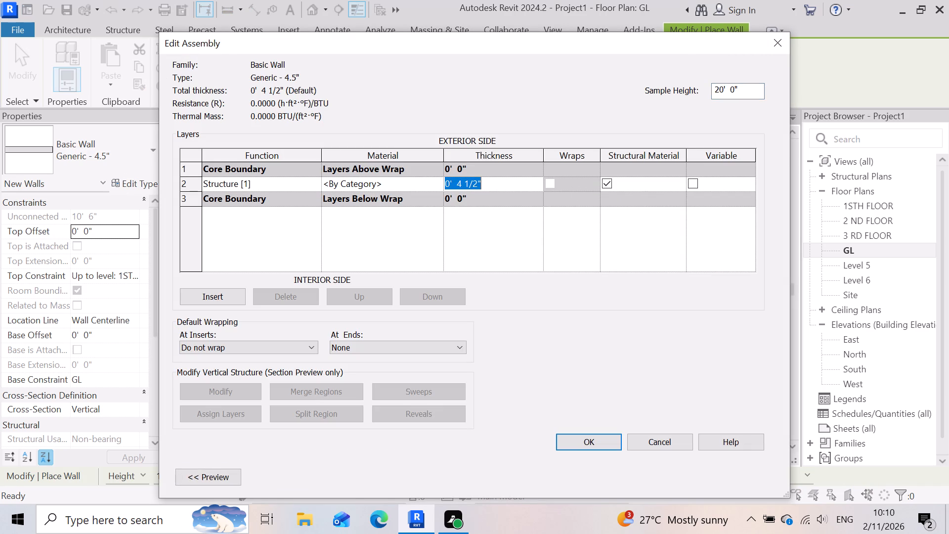
key(BackSpace)
key(5)
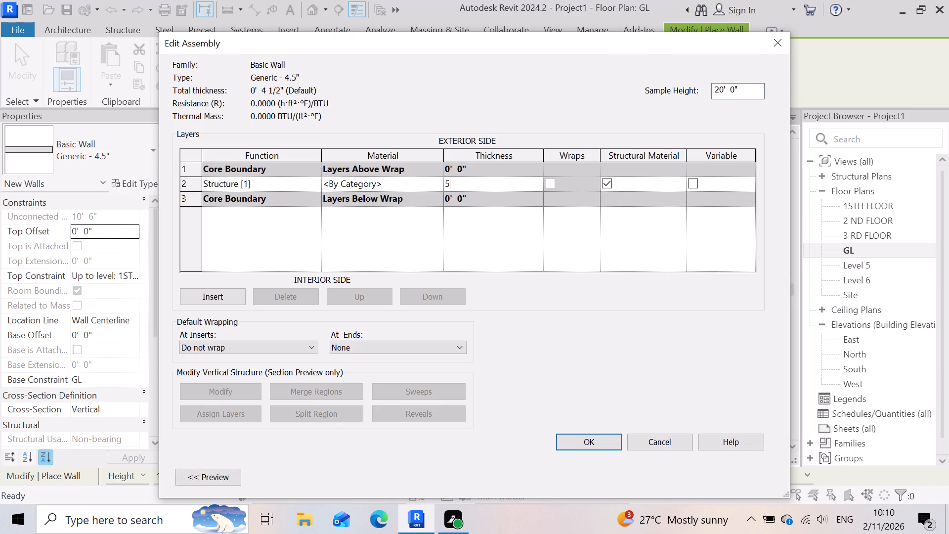
key(shift+quotedbl)
key(Return)
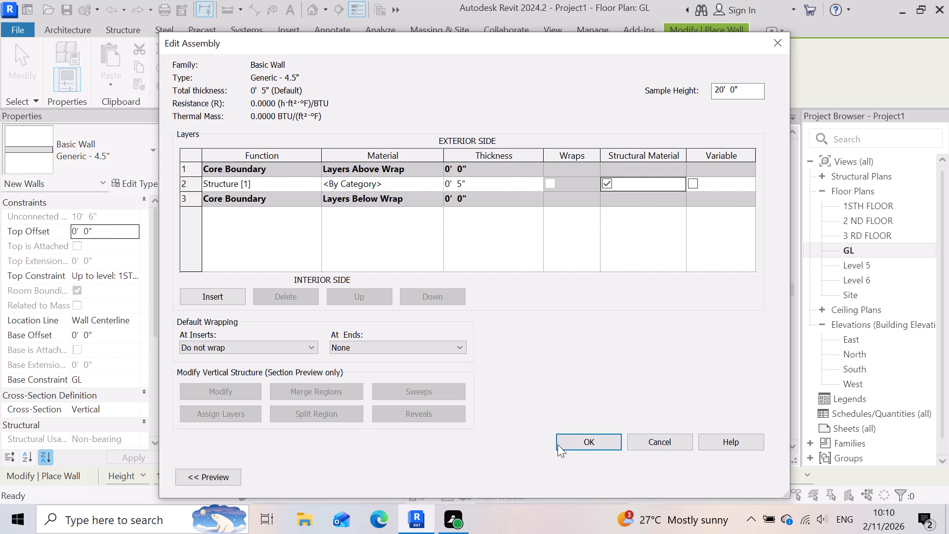
click(601, 436)
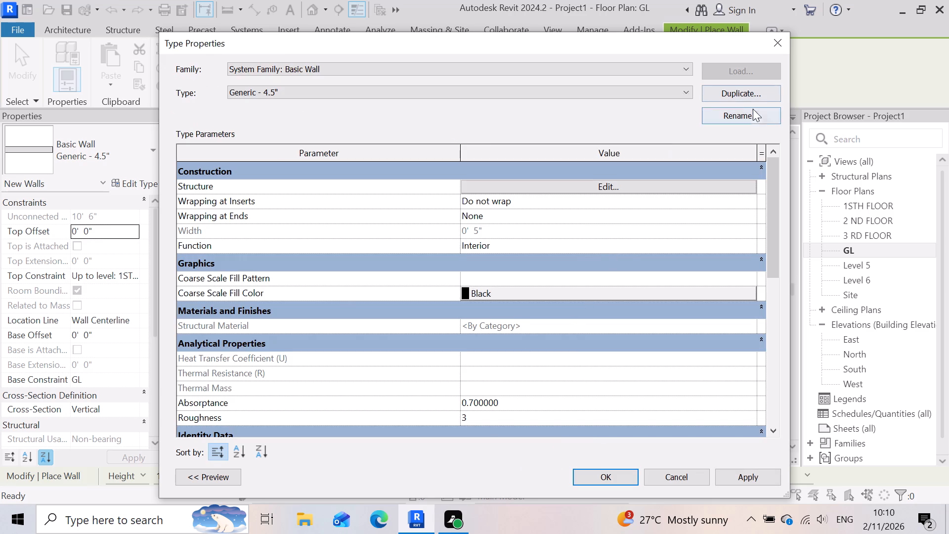
Try to duplicate the wall type under the name Generic - 5", and accept the edited type properties.
click(740, 94)
click(489, 260)
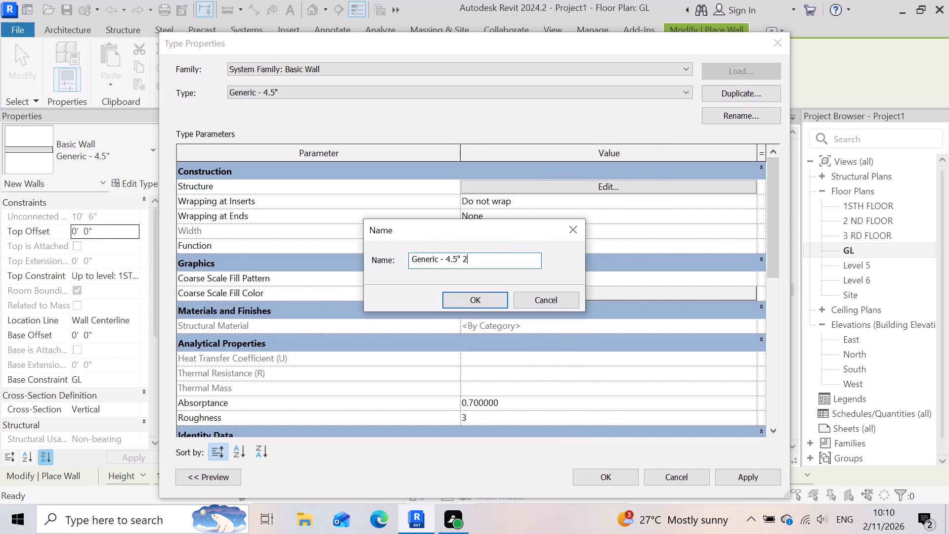
key(BackSpace)
key(BackSpace)
key(BackSpace)
key(BackSpace)
key(BackSpace)
key(BackSpace)
key(5)
key(shift+quotedbl)
click(500, 306)
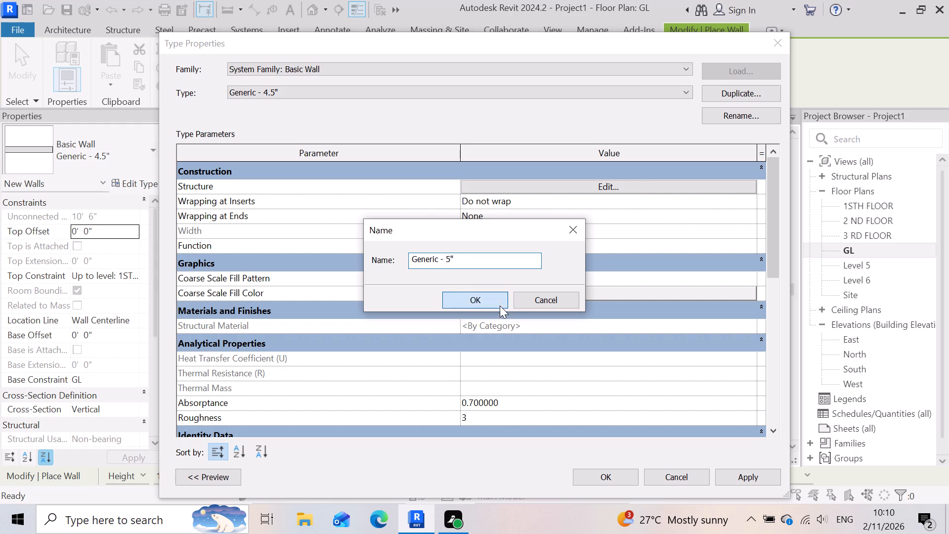
click(589, 189)
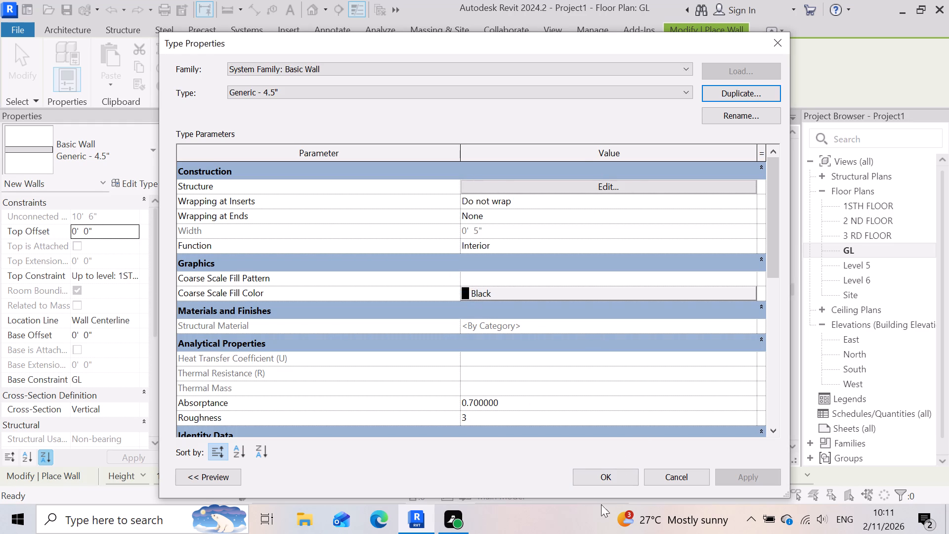
click(613, 477)
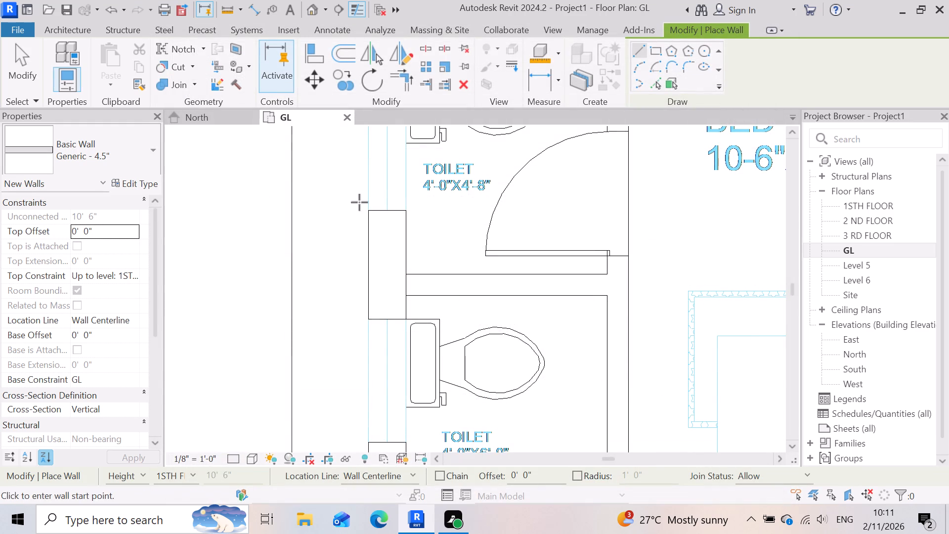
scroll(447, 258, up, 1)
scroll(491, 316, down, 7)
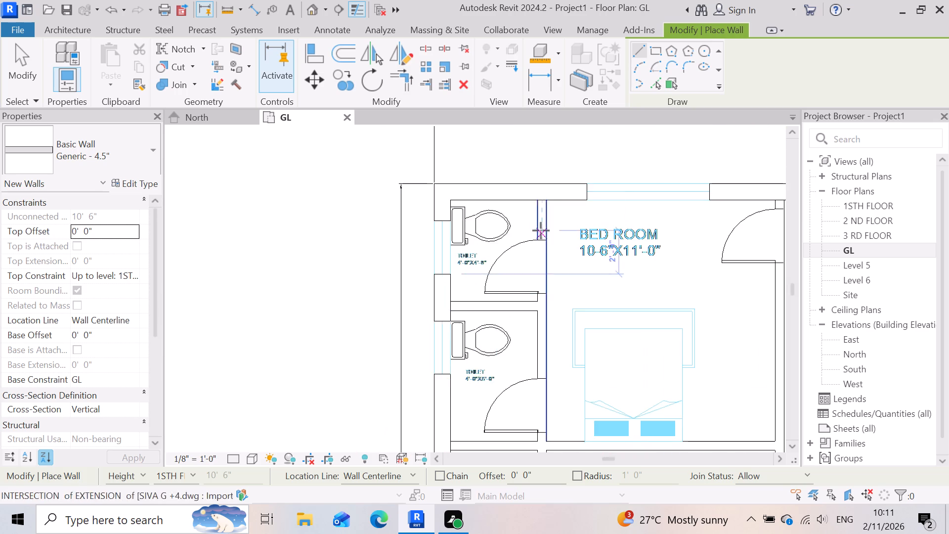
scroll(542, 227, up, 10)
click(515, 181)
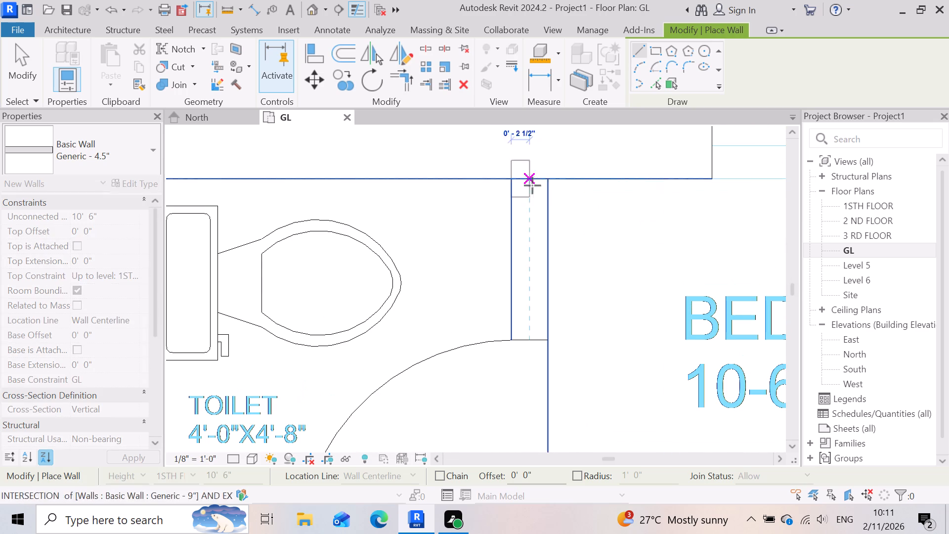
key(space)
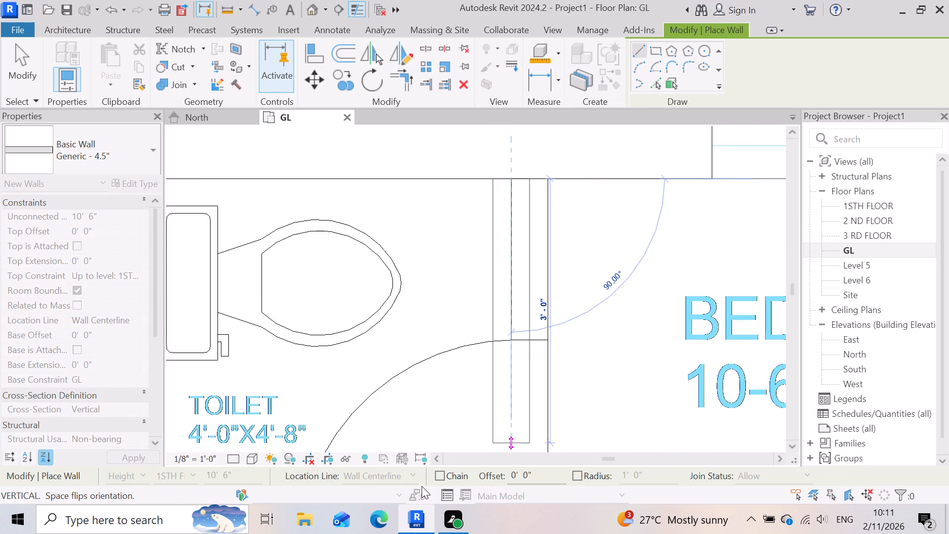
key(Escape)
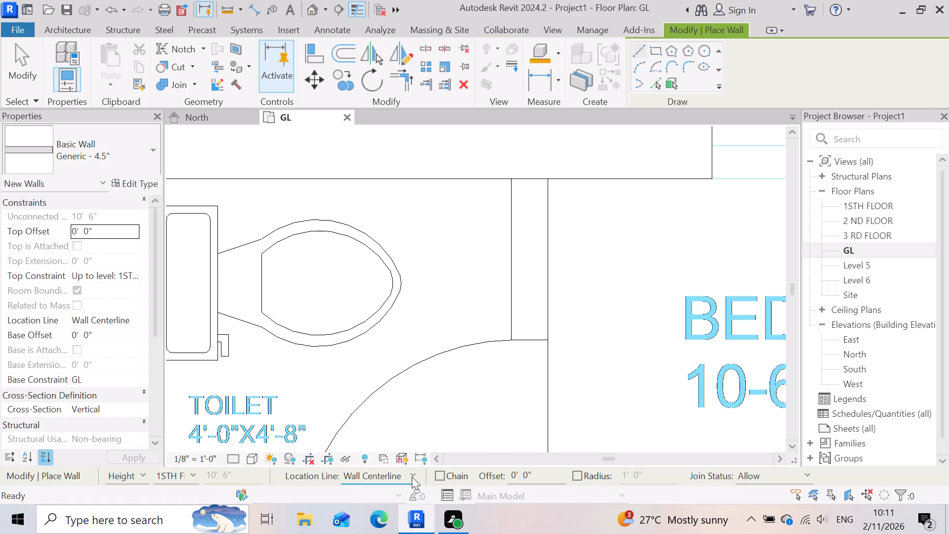
With the location line at Finish Face: Interior, draw the northwest toilet's east partition about 1'-10" from the north wall to the door opening.
click(412, 477)
click(413, 437)
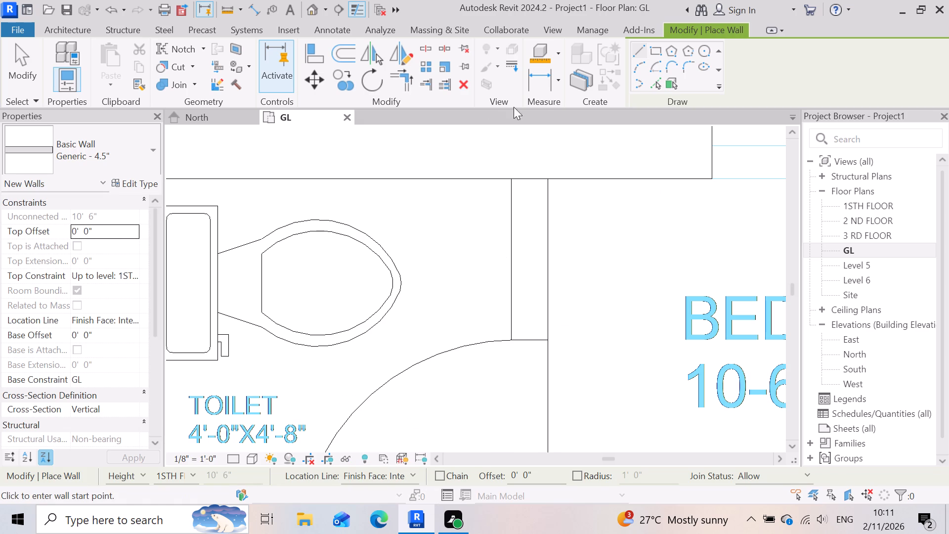
click(512, 181)
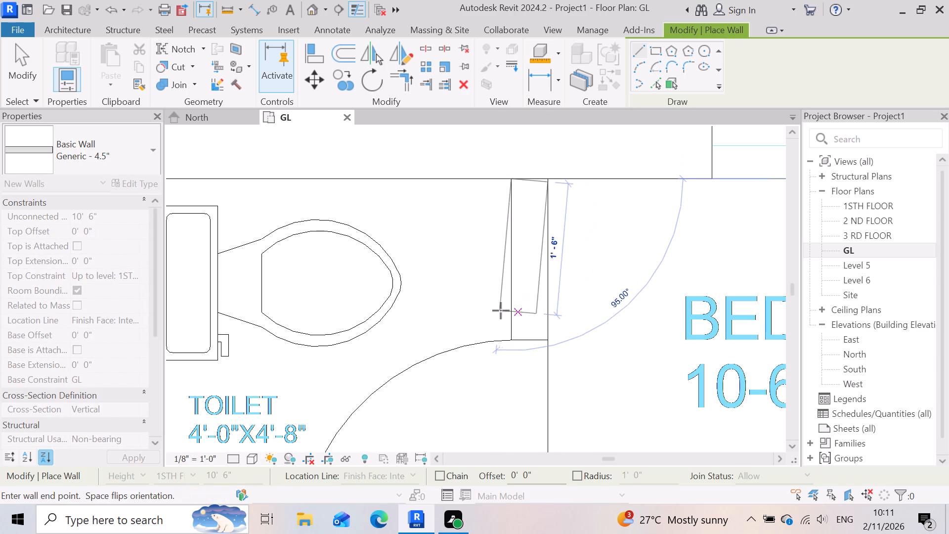
scroll(508, 362, up, 3)
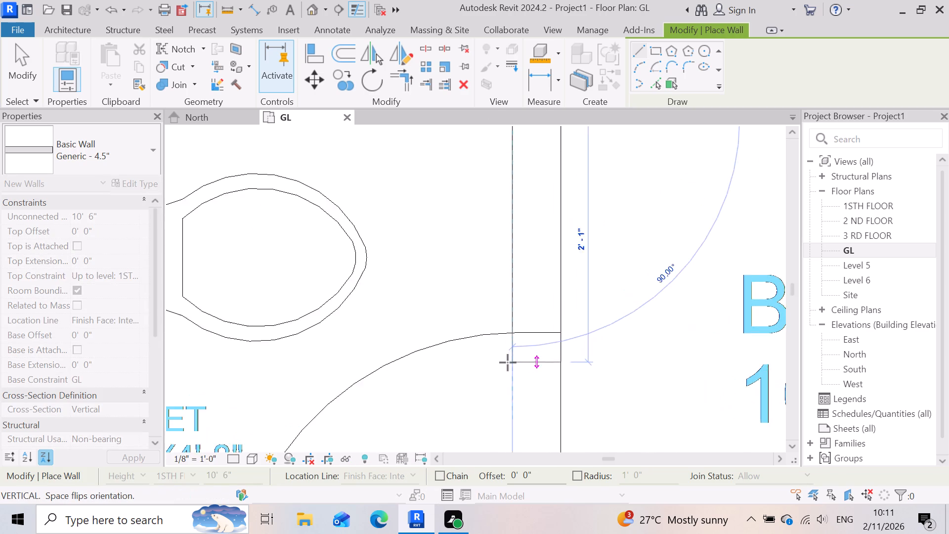
click(517, 324)
Draw the east partition about 3'-11" long from the northernmost west-side toilet's door to the second toilet's door opening.
scroll(535, 297, down, 16)
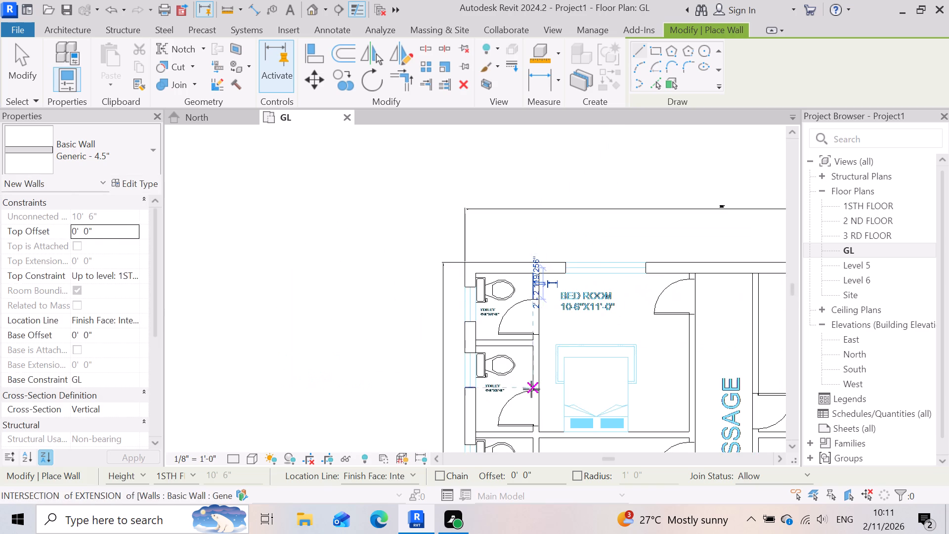
scroll(531, 389, up, 8)
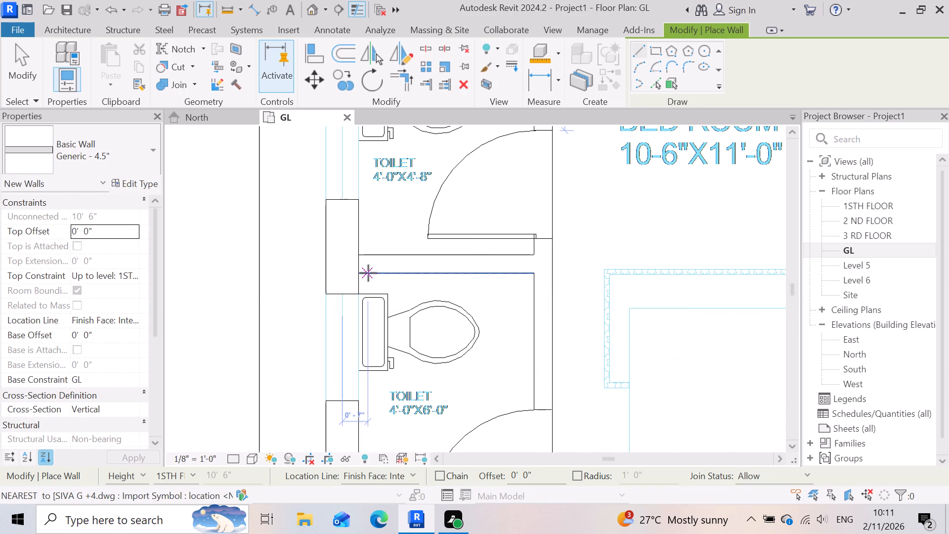
click(538, 244)
scroll(536, 424, up, 4)
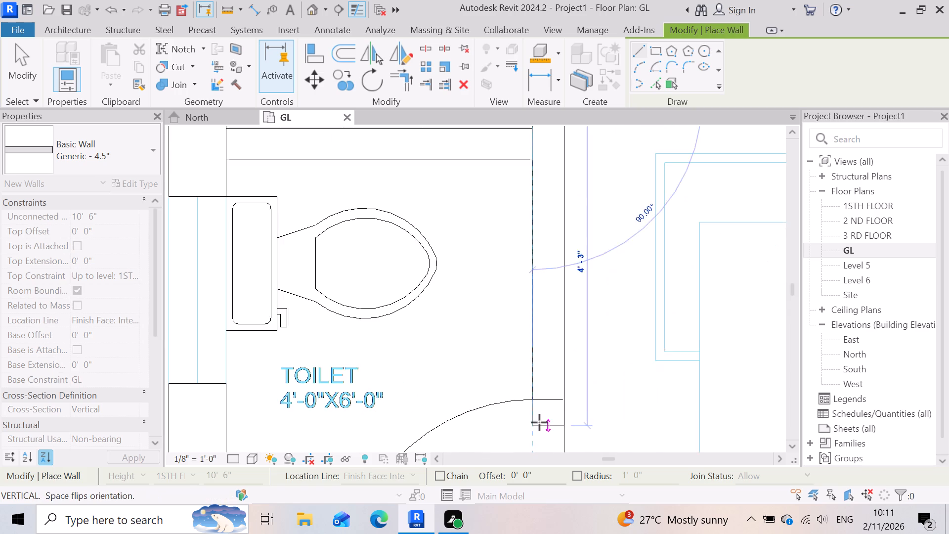
scroll(539, 422, up, 2)
click(530, 389)
Draw the partition between the two northernmost west-side toilets, from the outer west wall to the toilets' east partition.
scroll(573, 394, down, 7)
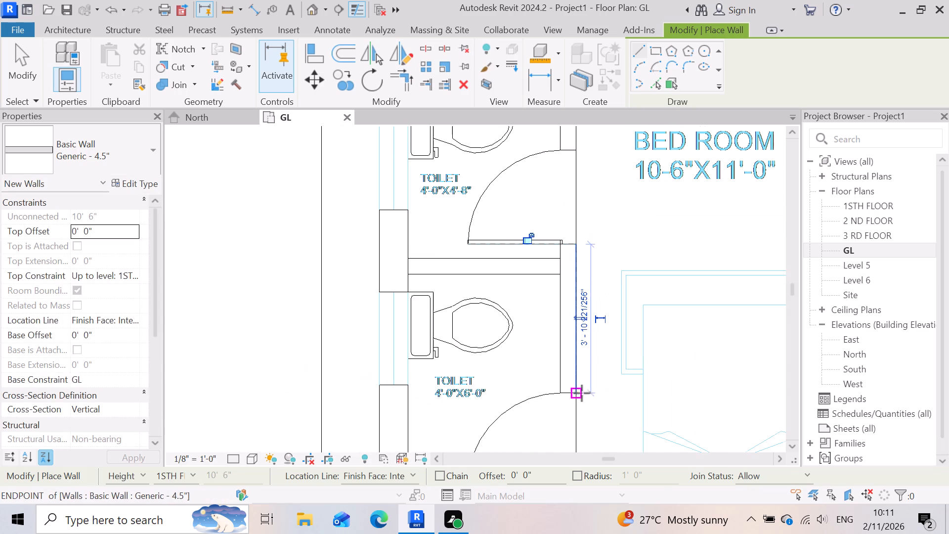
scroll(447, 269, up, 2)
click(400, 273)
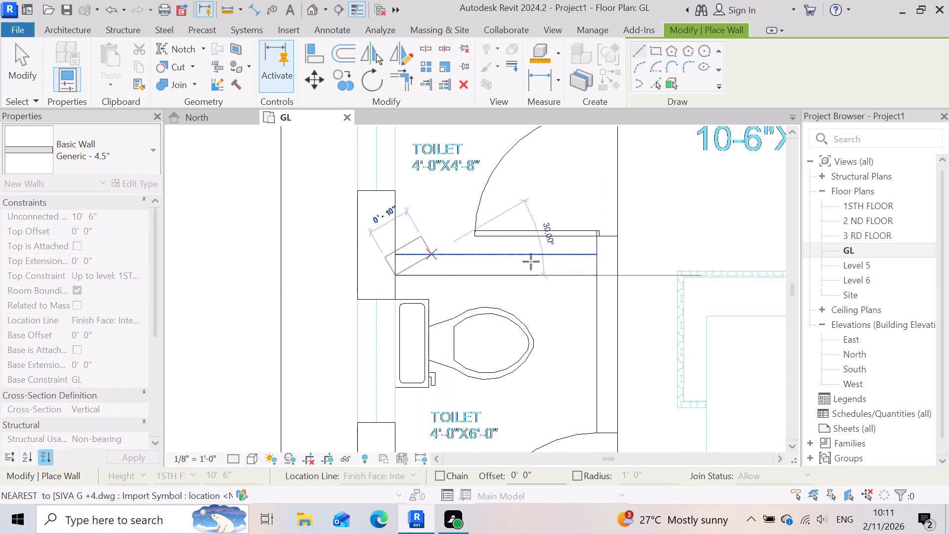
click(597, 274)
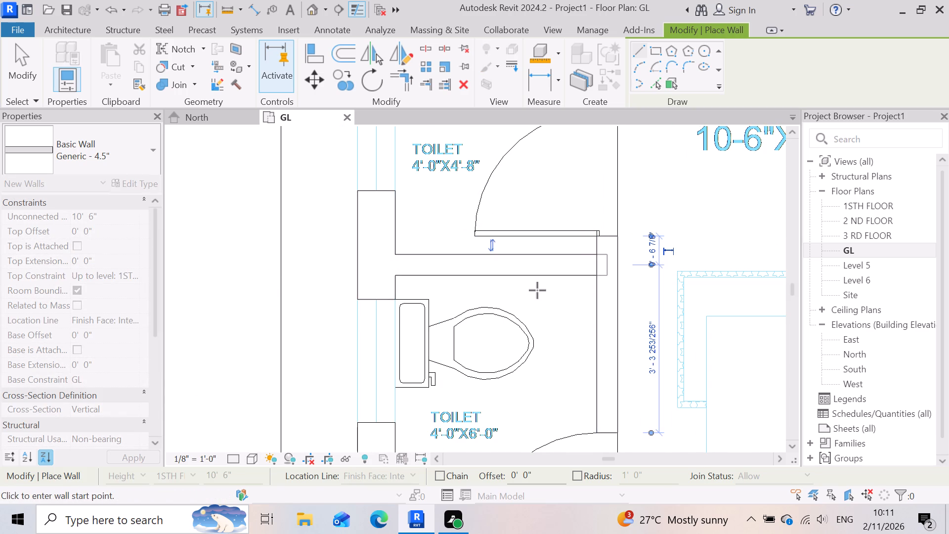
key(Escape)
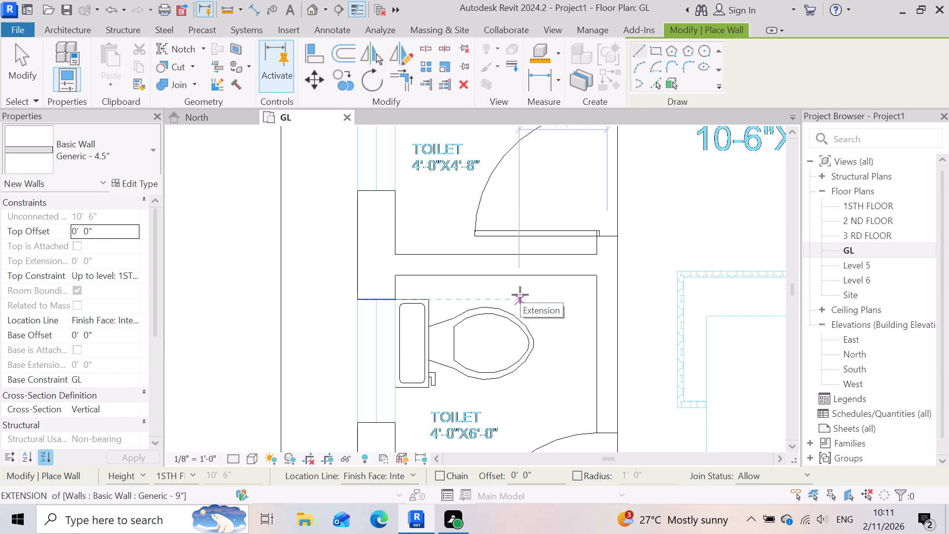
Examine the traced partitions of the northernmost west-side toilets and the toilet and bedroom partitions south of them.
scroll(535, 293, down, 4)
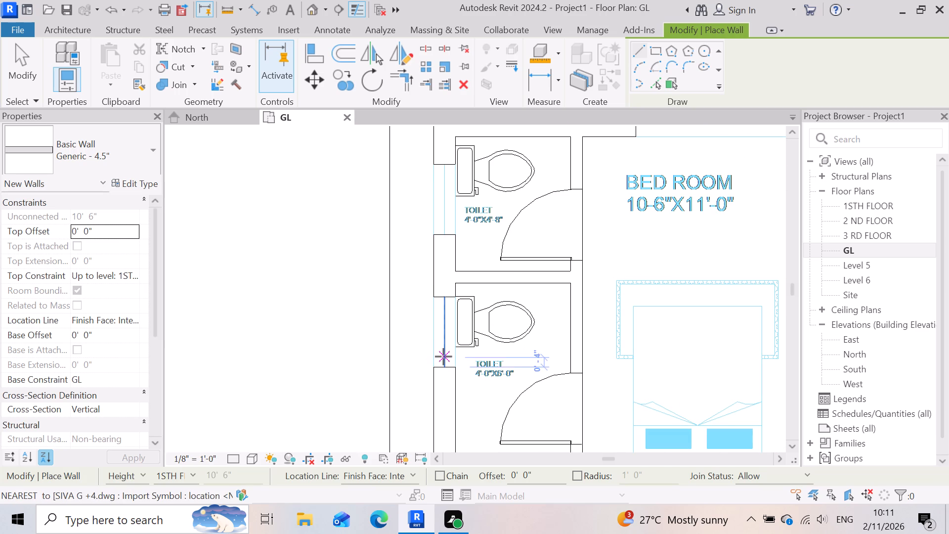
scroll(505, 278, down, 10)
scroll(495, 345, up, 2)
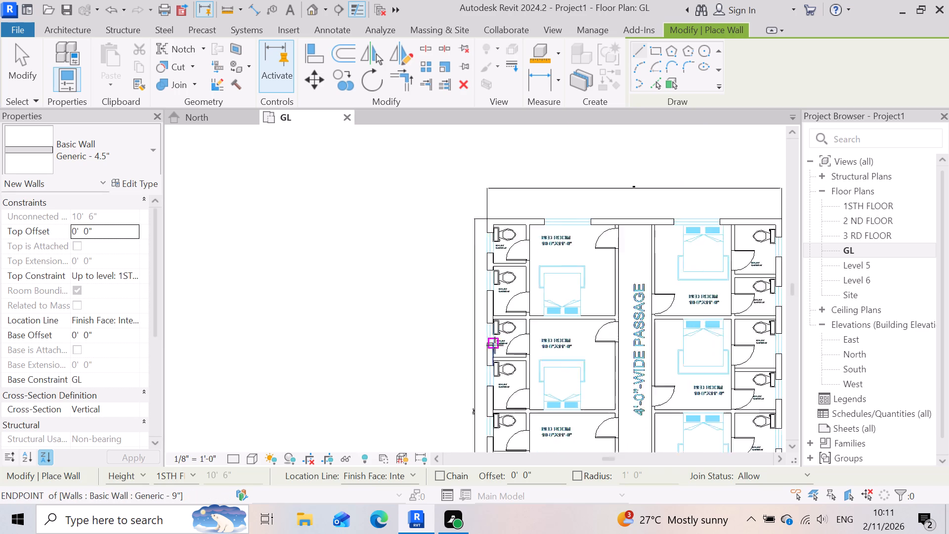
scroll(495, 345, up, 10)
scroll(581, 278, down, 6)
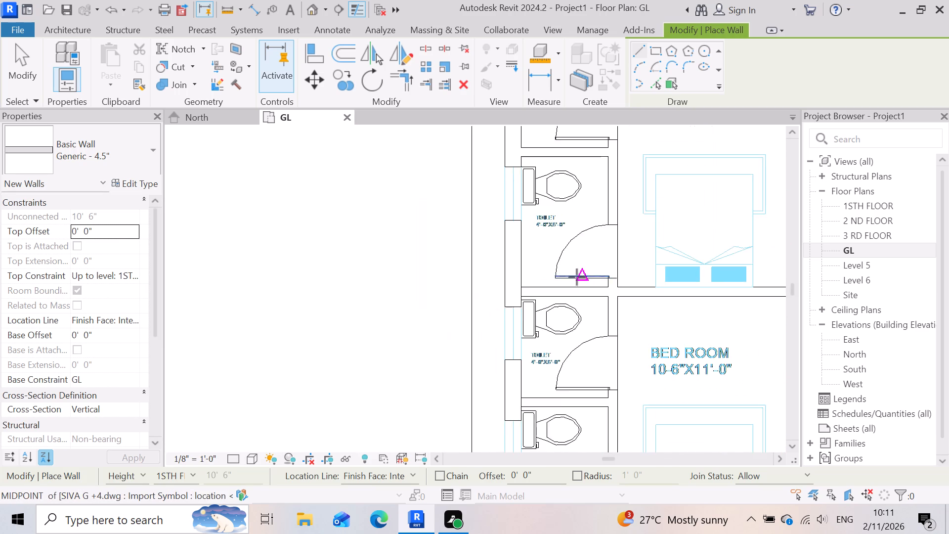
scroll(577, 277, down, 2)
scroll(611, 202, up, 5)
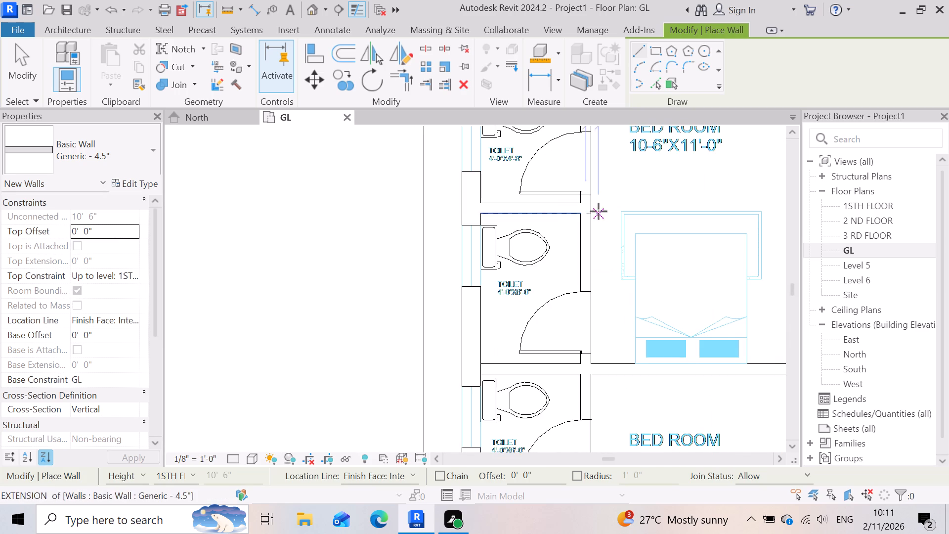
scroll(597, 211, up, 4)
scroll(594, 282, down, 7)
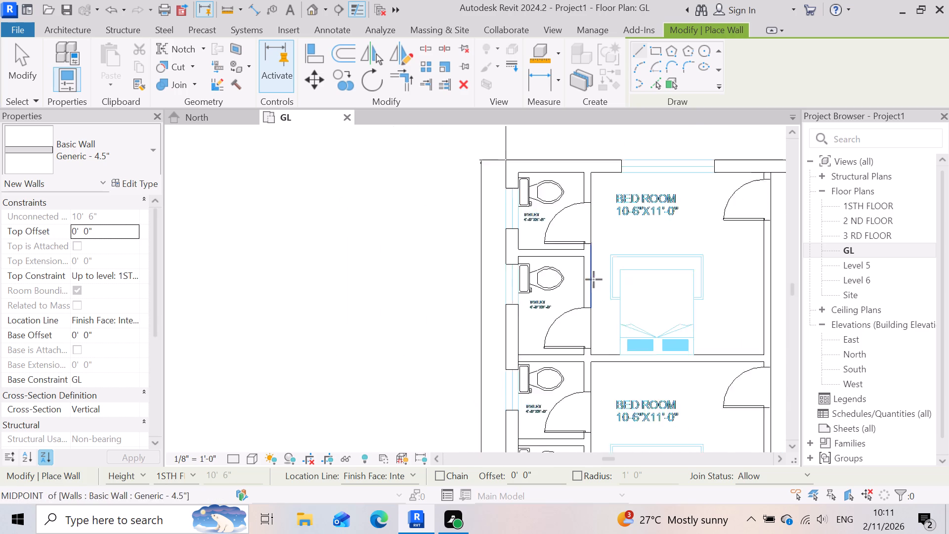
scroll(594, 279, down, 2)
scroll(601, 173, up, 7)
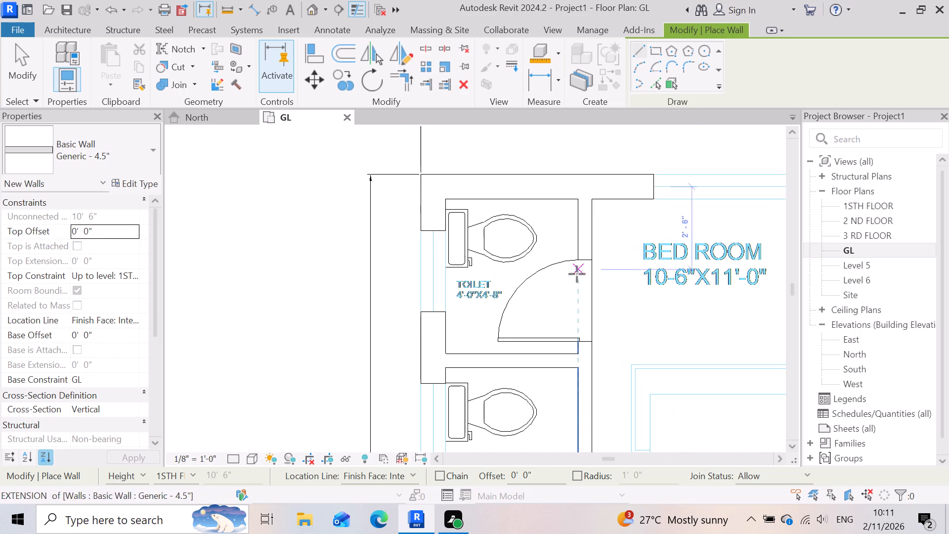
scroll(422, 335, down, 1)
scroll(573, 185, up, 2)
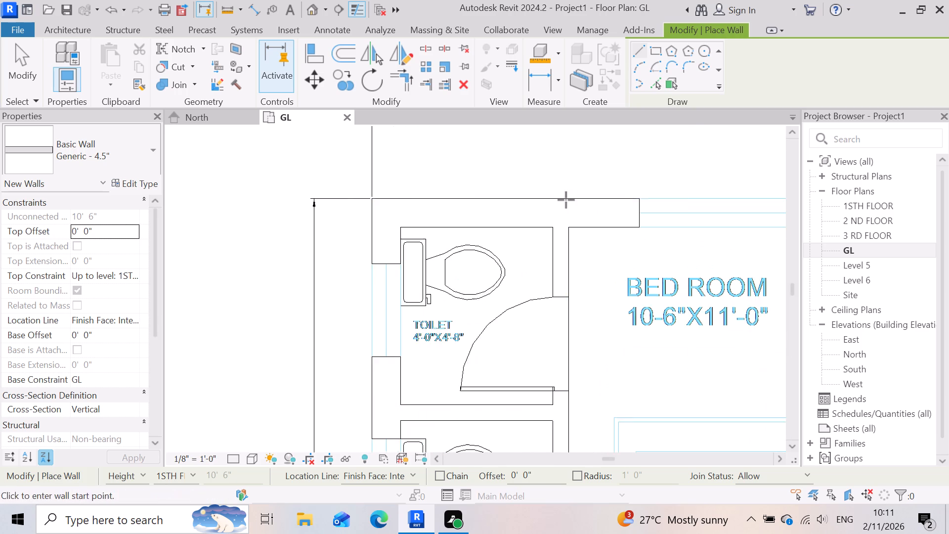
scroll(566, 200, up, 6)
scroll(580, 170, down, 3)
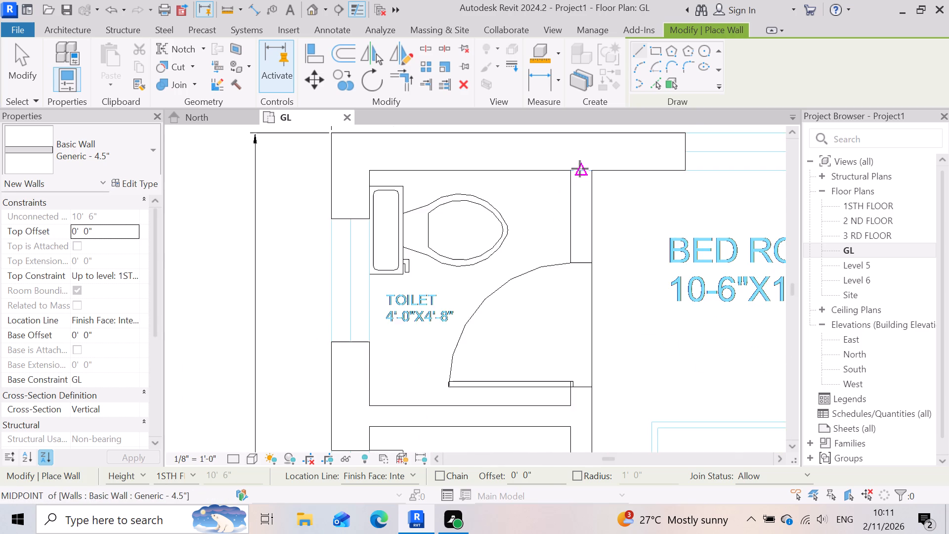
scroll(580, 169, down, 10)
scroll(526, 354, up, 9)
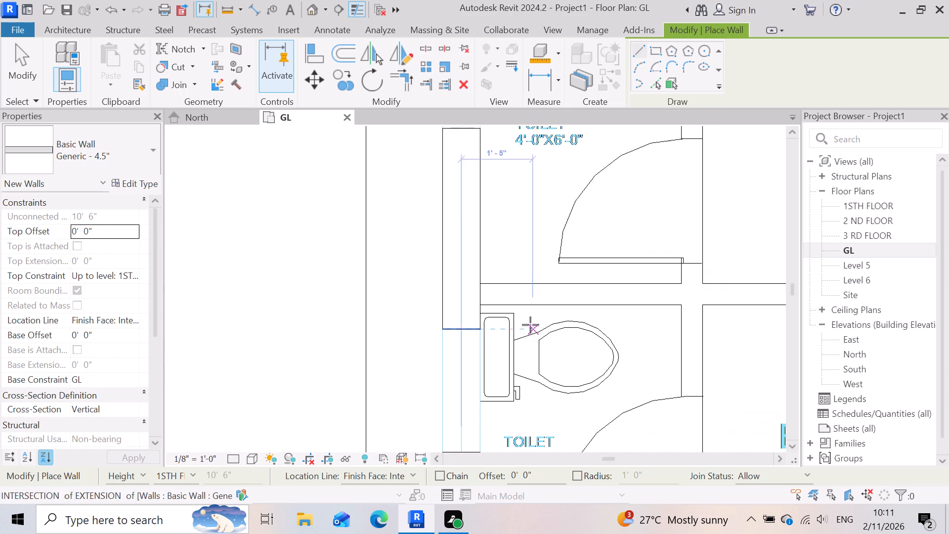
Draw the partition between the second and third west-side toilets from the north, from the outer west wall to the toilets' east partition.
click(477, 310)
click(680, 304)
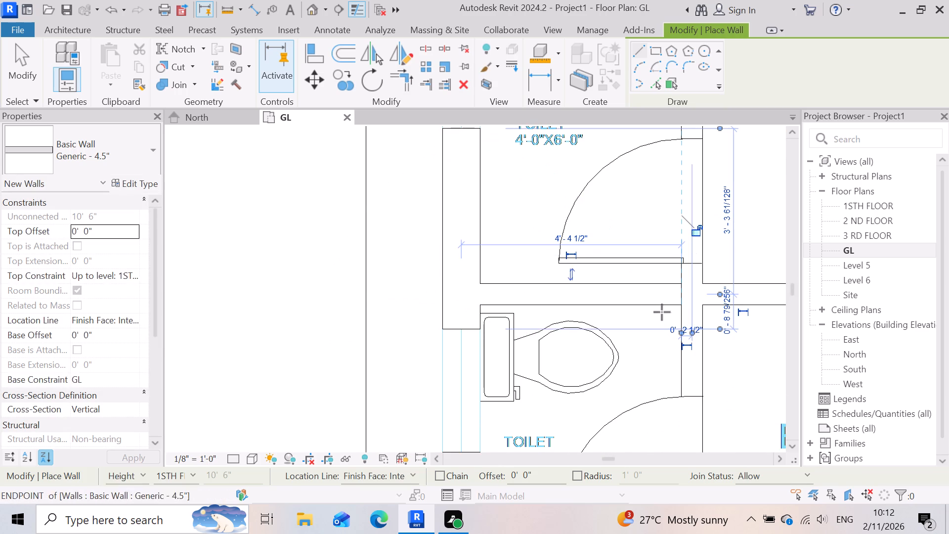
Draw the east partition about 2'-8" long from the second west-side toilet's door to the third toilet's door opening.
scroll(711, 341, up, 4)
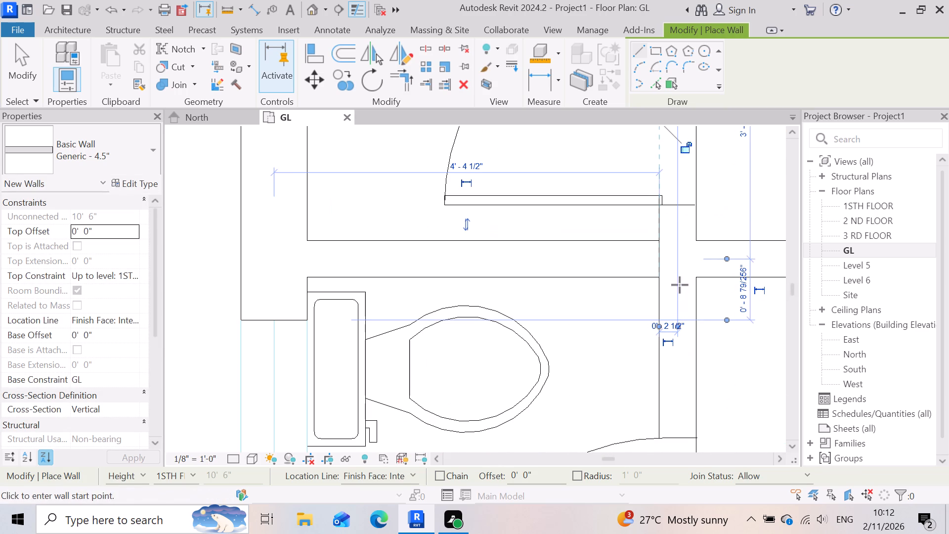
click(665, 211)
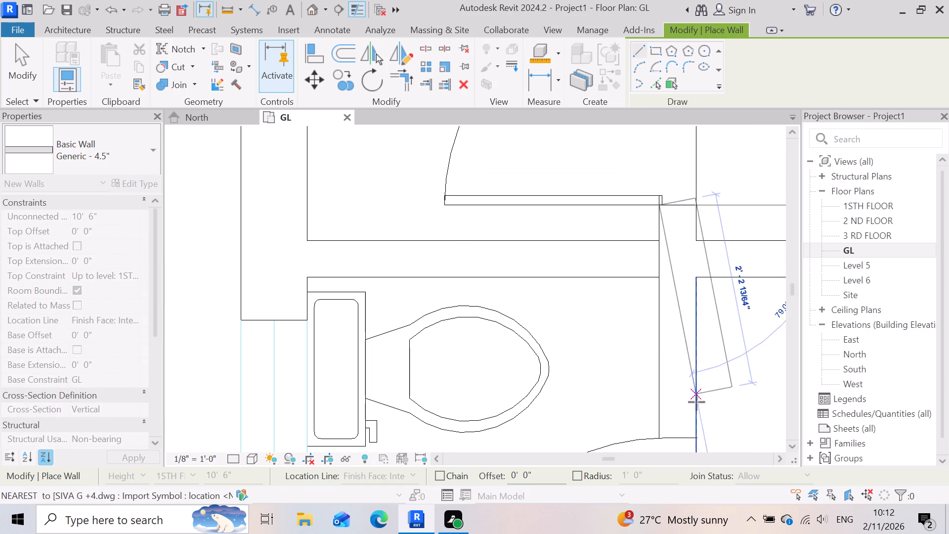
scroll(683, 328, down, 9)
scroll(675, 383, up, 4)
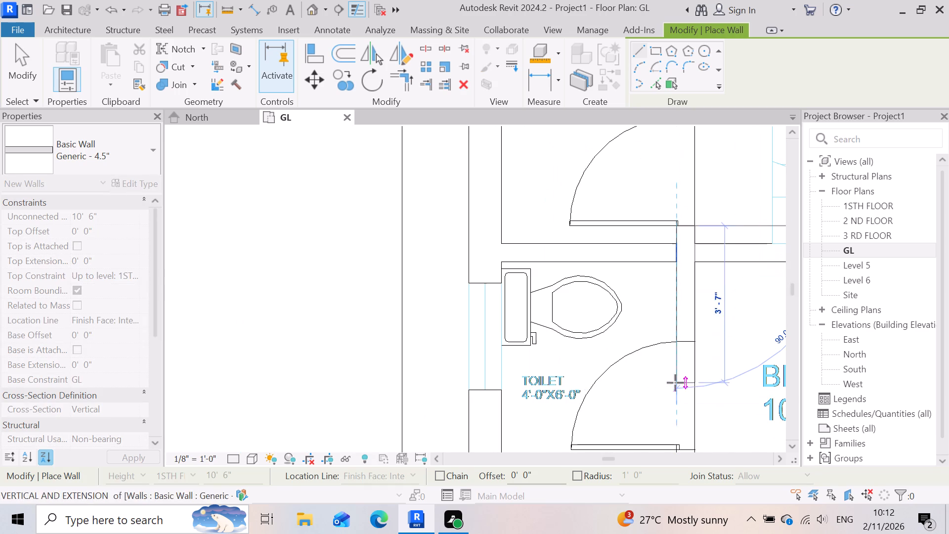
click(671, 339)
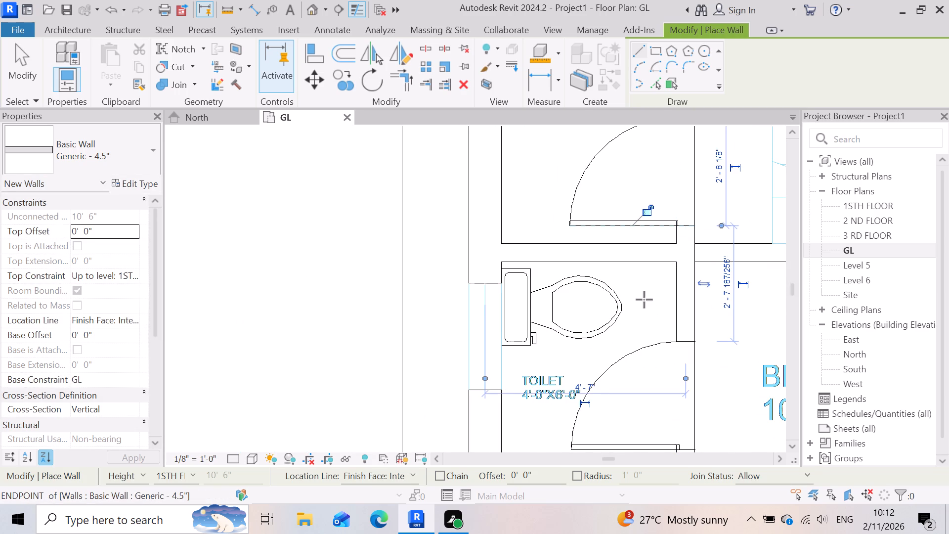
Draw the 4'-0" partition between the third and fourth west-side toilets, from the outer west wall to the east partition line.
scroll(651, 282, down, 9)
scroll(614, 364, up, 11)
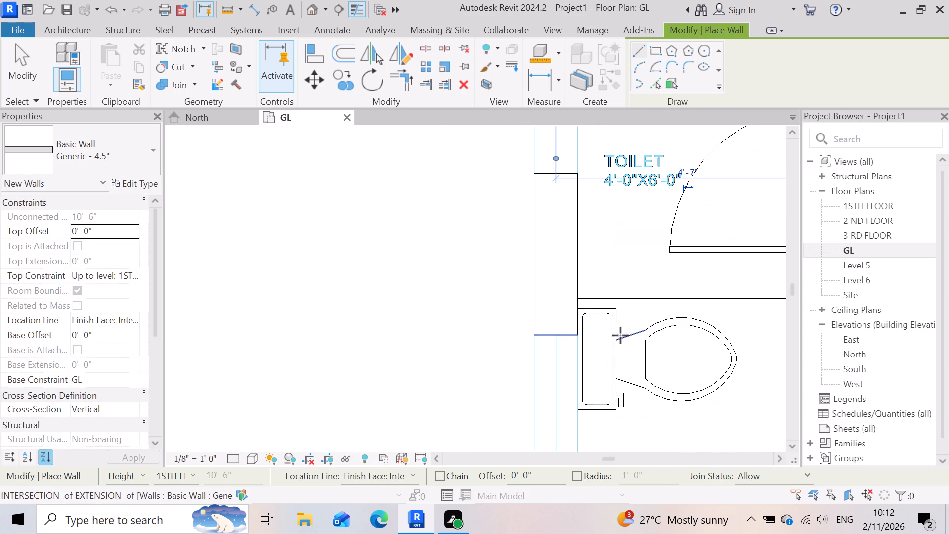
click(579, 299)
scroll(553, 302, down, 5)
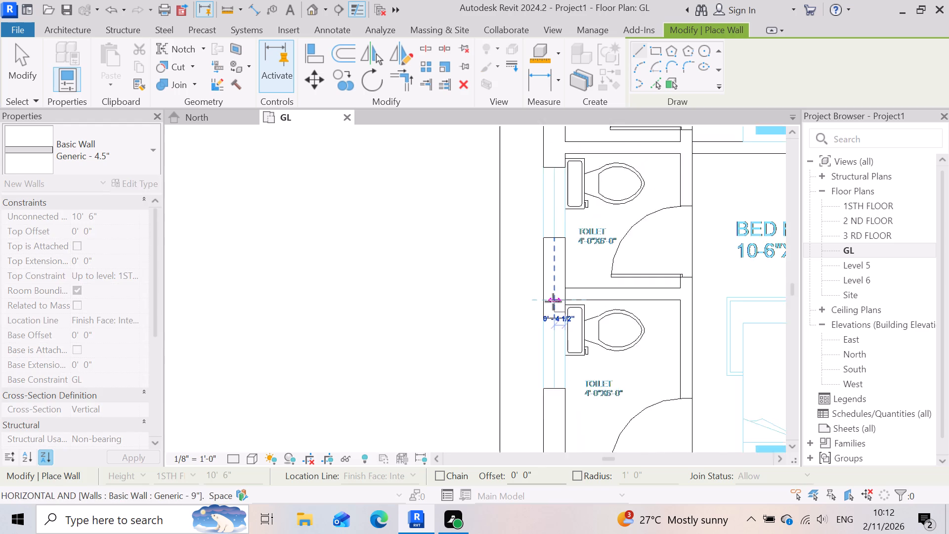
scroll(553, 302, down, 10)
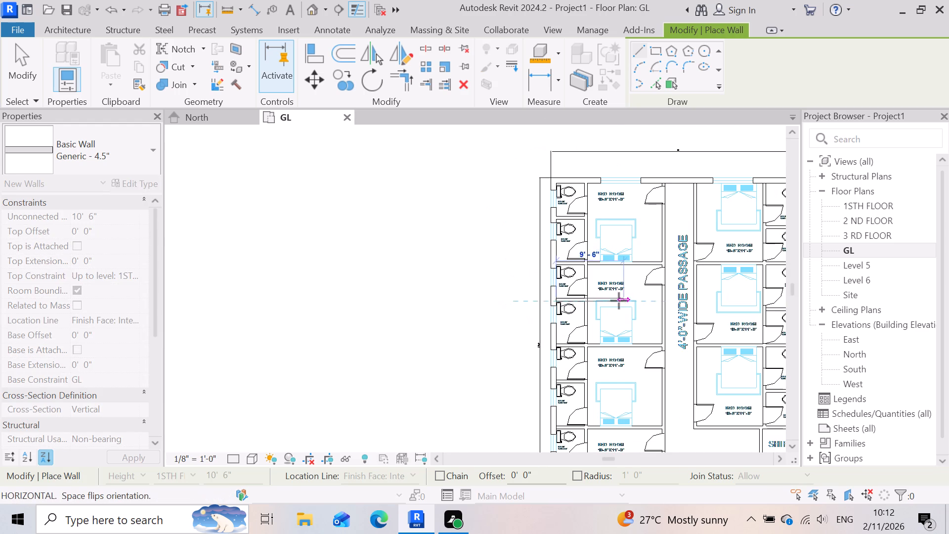
scroll(612, 298, up, 10)
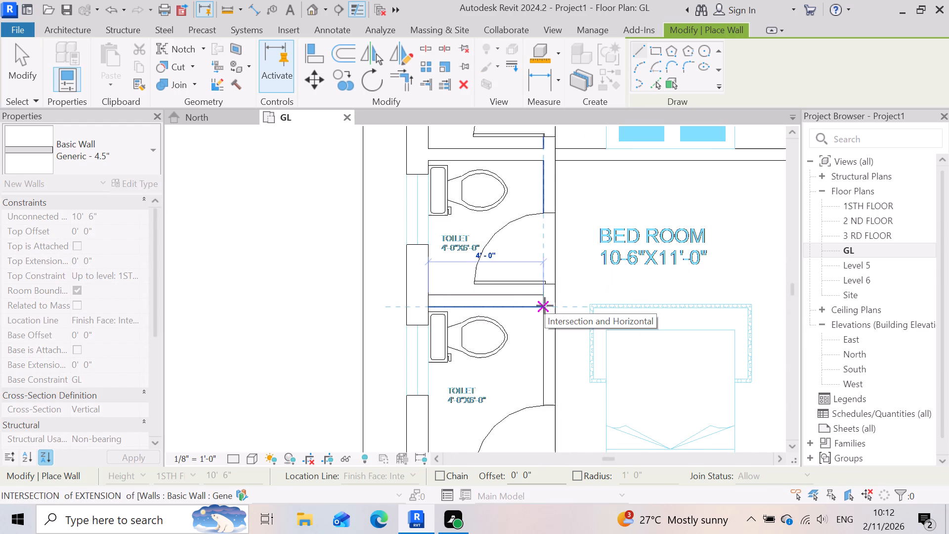
click(545, 306)
Draw the east partition about 4'-3" long from the third west-side toilet's door to the fourth toilet's door opening.
scroll(549, 316, up, 4)
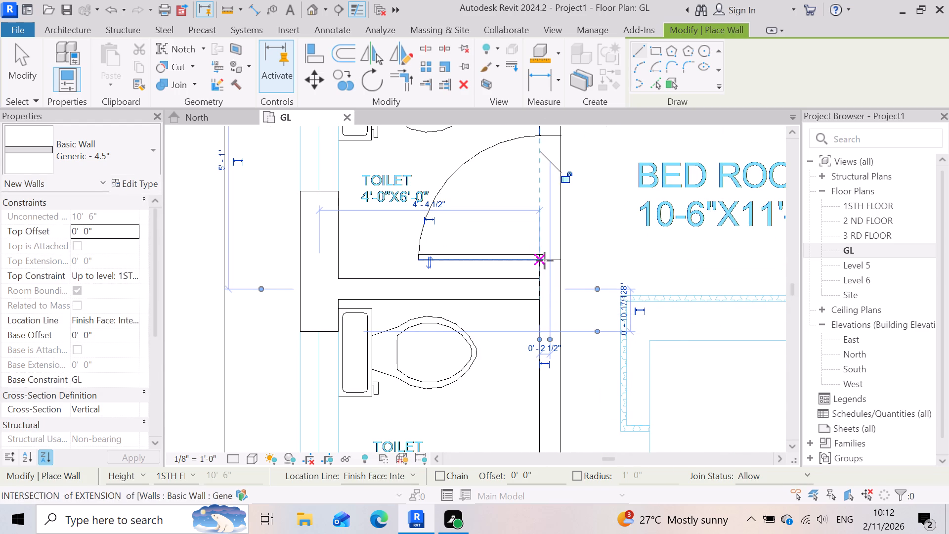
click(545, 261)
scroll(564, 300, down, 10)
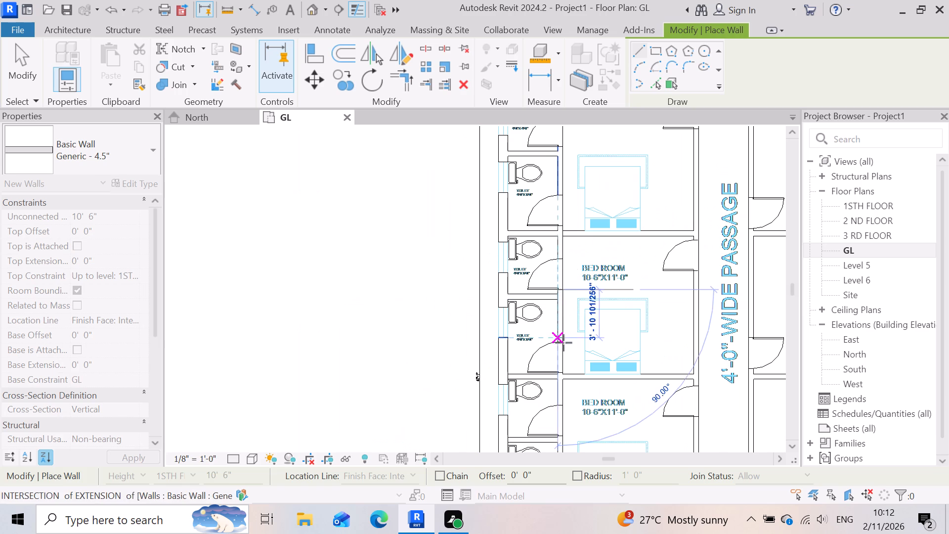
scroll(563, 345, up, 6)
click(548, 340)
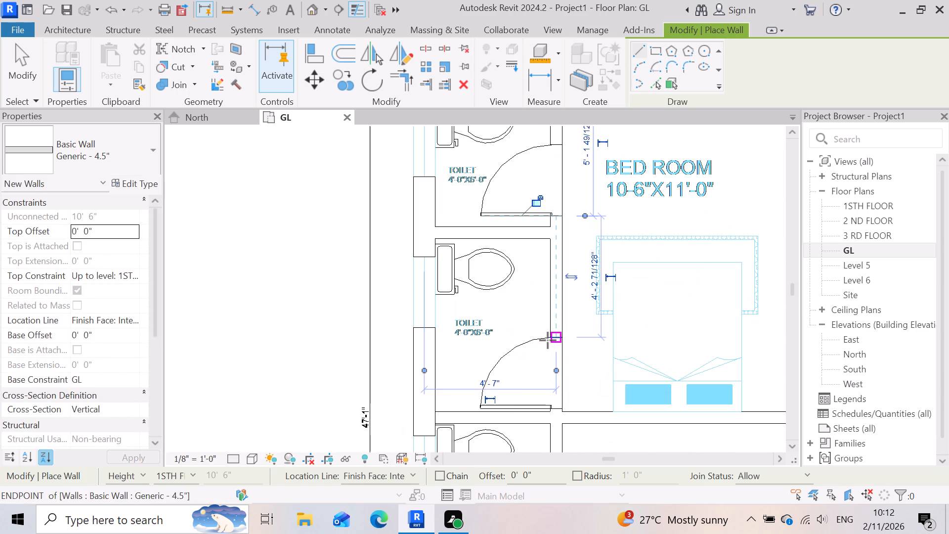
Draw the partition between the fourth and fifth west-side toilets, from the outer west wall to the toilets' east partition line.
scroll(565, 309, down, 8)
scroll(544, 374, up, 11)
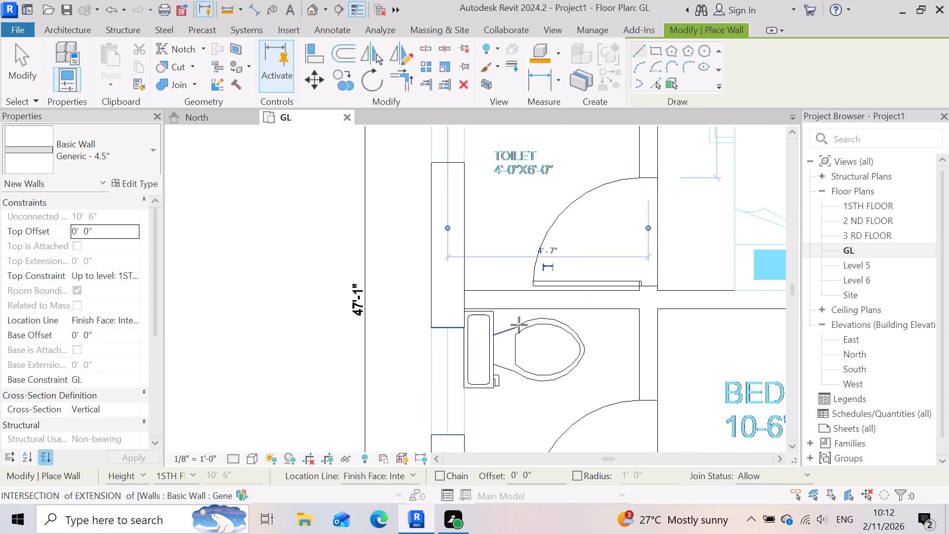
scroll(519, 325, up, 3)
click(437, 301)
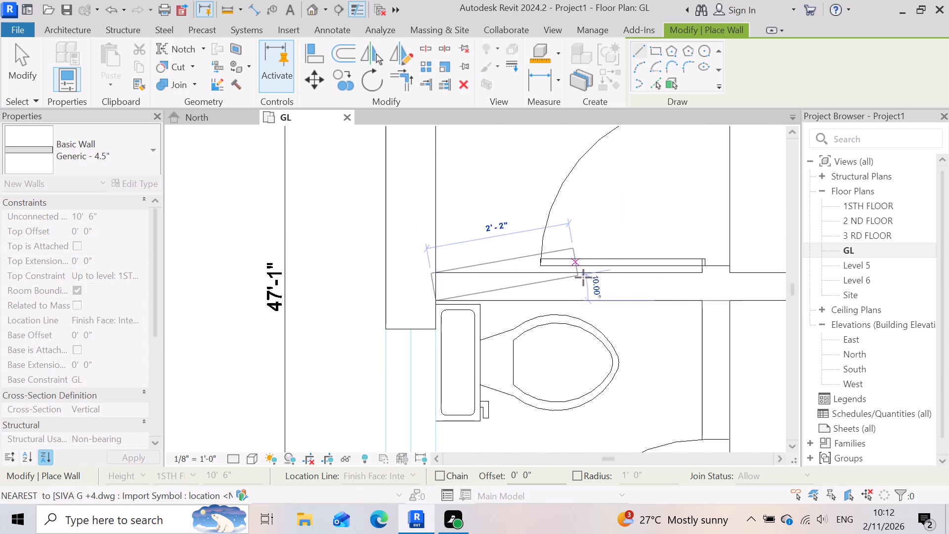
click(701, 296)
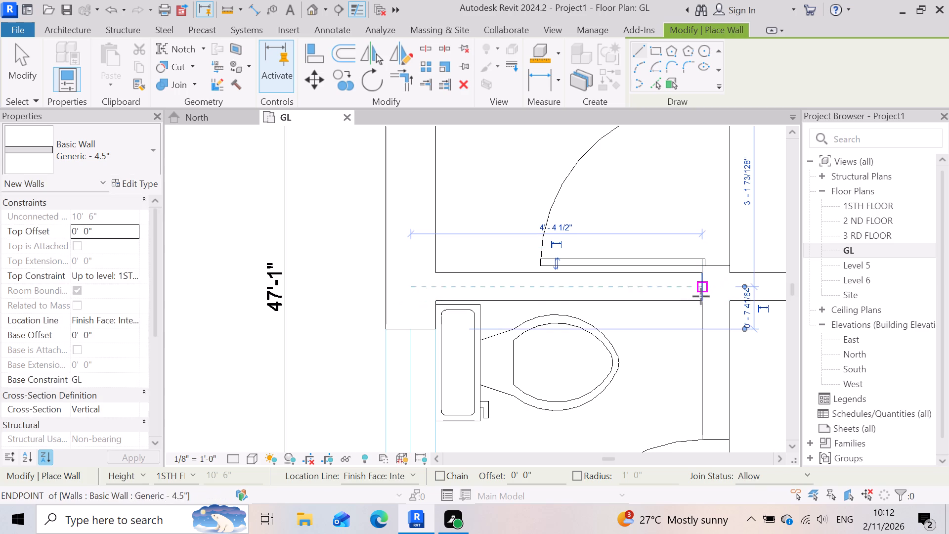
Draw the fifth west-side toilet's east partition about 2'-6" long, from its north partition to its door opening.
click(700, 275)
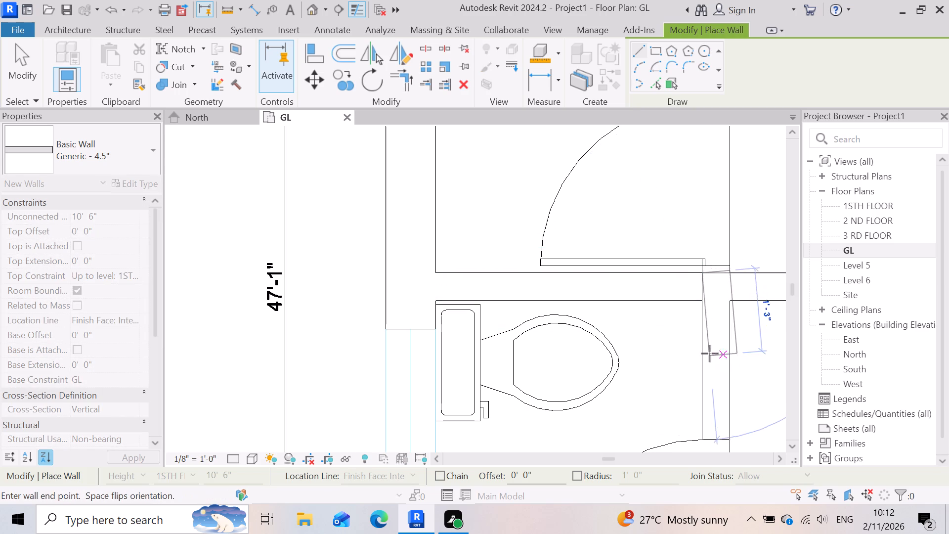
scroll(709, 353, down, 5)
scroll(703, 416, up, 3)
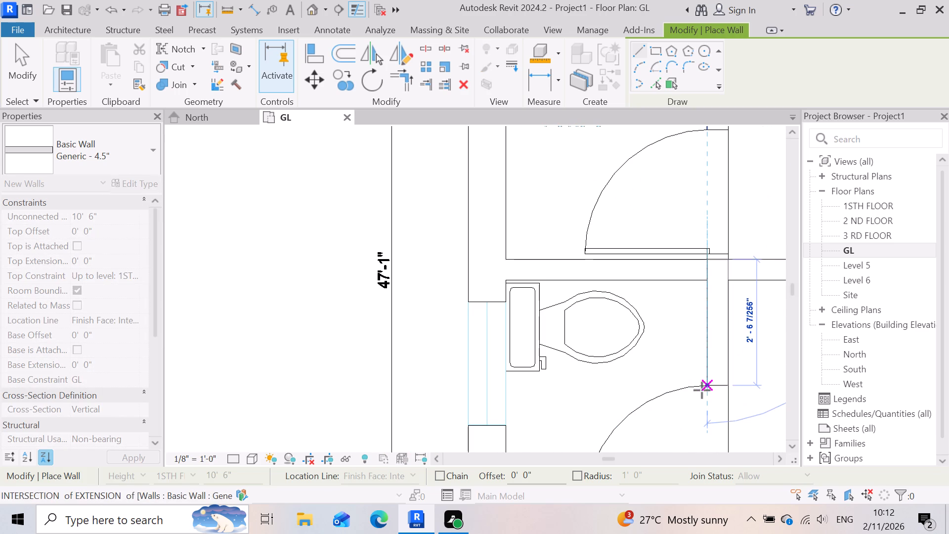
click(703, 390)
Draw the 4'-0" partition between the fifth and sixth west-side toilets, from the outer west wall to the east partition line.
scroll(640, 364, up, 1)
scroll(639, 336, down, 10)
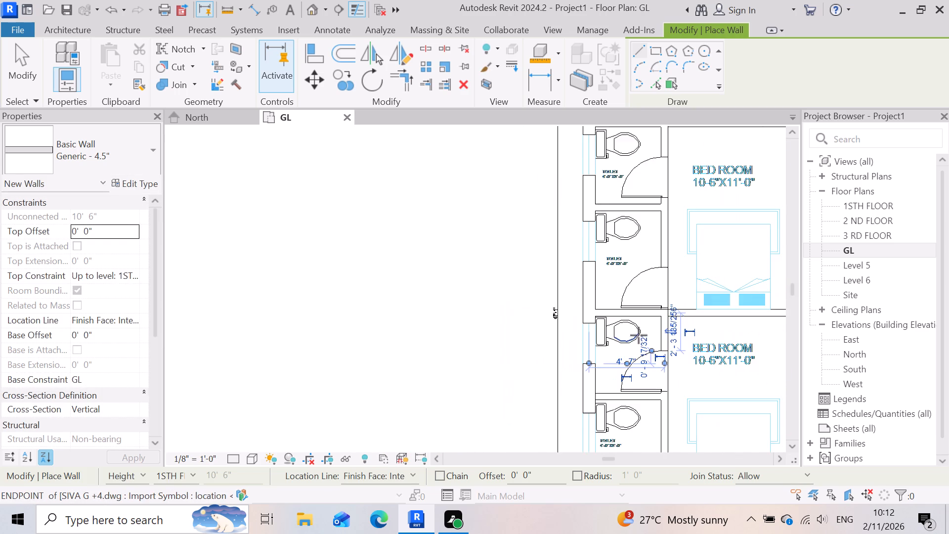
scroll(604, 407, up, 10)
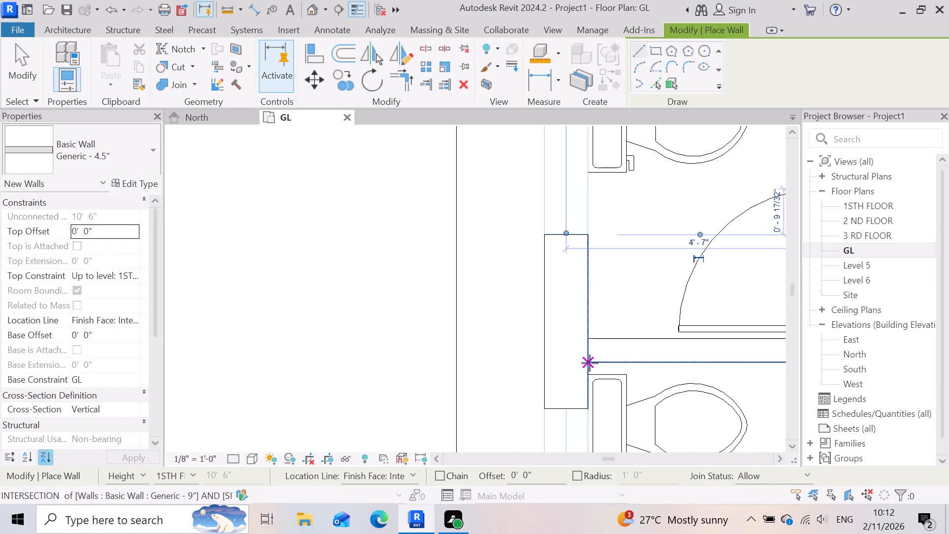
click(589, 363)
scroll(590, 364, down, 4)
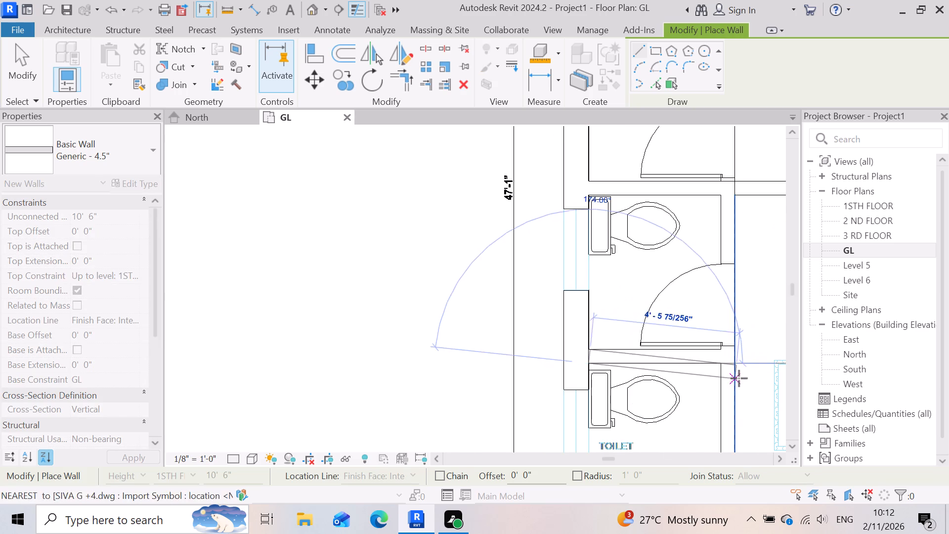
scroll(728, 357, up, 5)
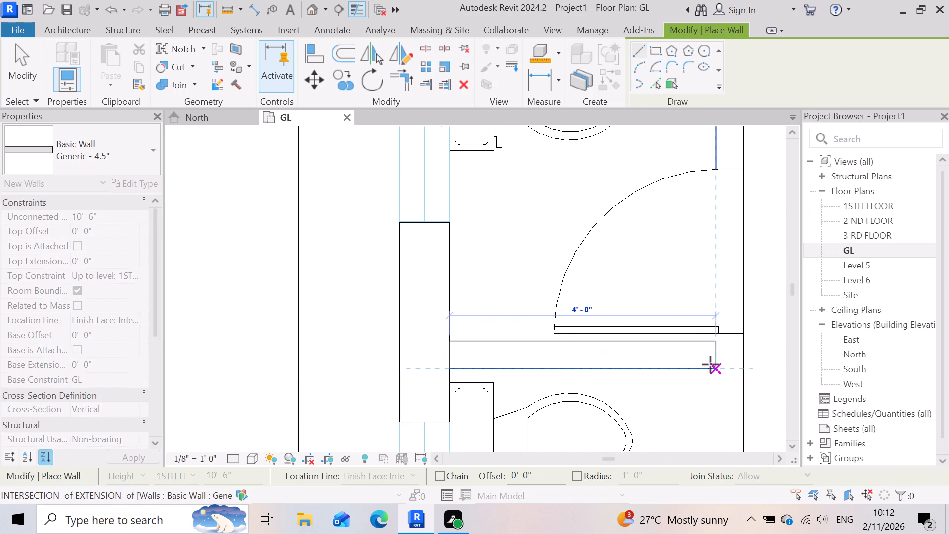
click(713, 364)
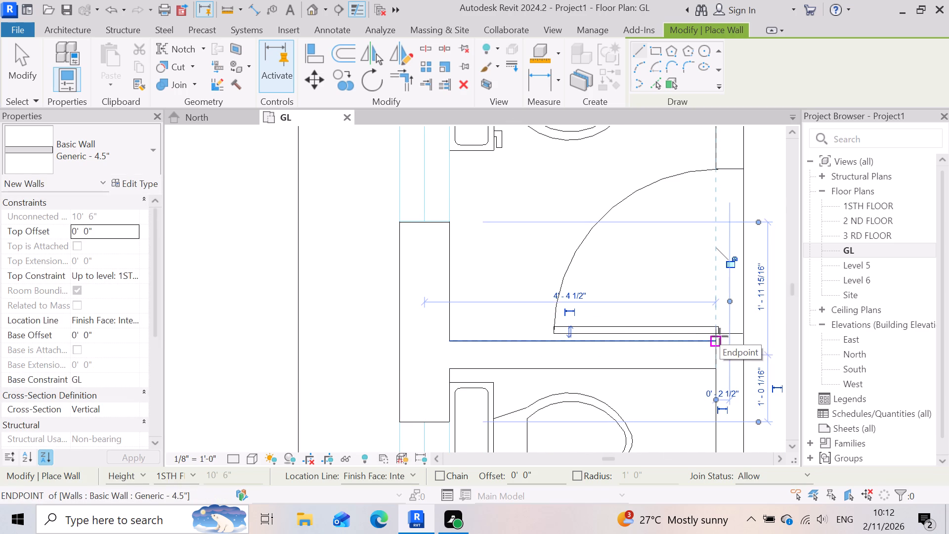
Draw the east partition about 3'-11" long from the fifth west-side toilet's door to the sixth toilet's door opening.
click(721, 333)
scroll(721, 332, down, 10)
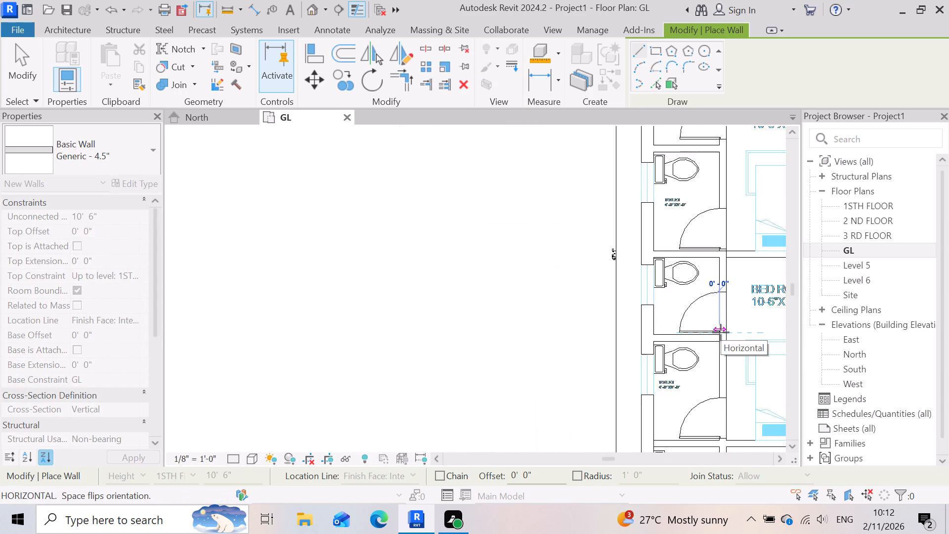
scroll(721, 332, down, 5)
scroll(736, 396, up, 6)
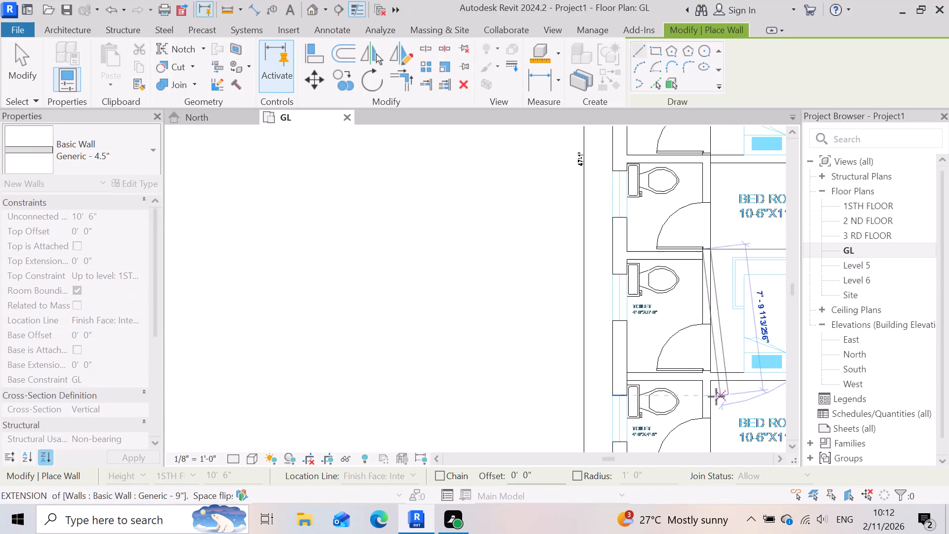
scroll(702, 365, up, 7)
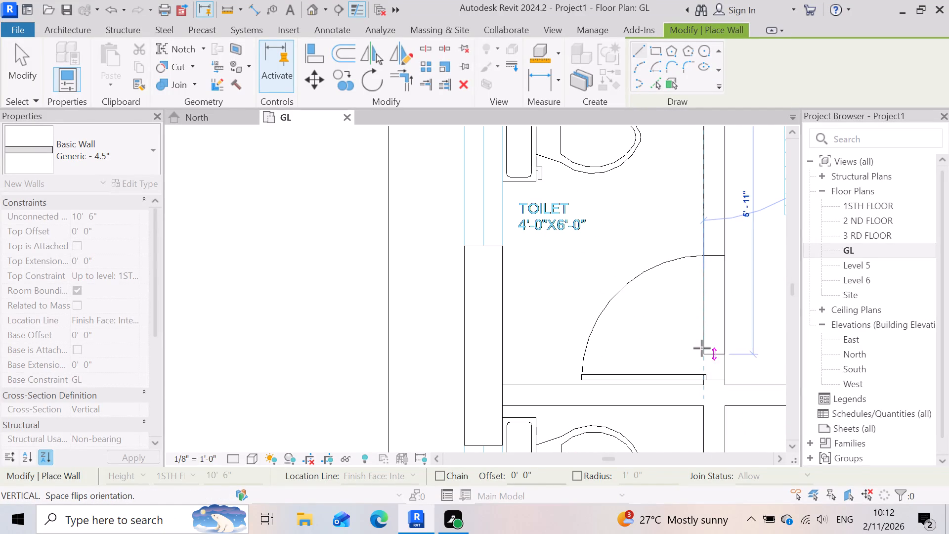
click(701, 259)
Draw the partition between the sixth and seventh west-side toilets, from the outer west wall to the toilets' east partition line.
scroll(701, 236, down, 6)
scroll(631, 330, up, 9)
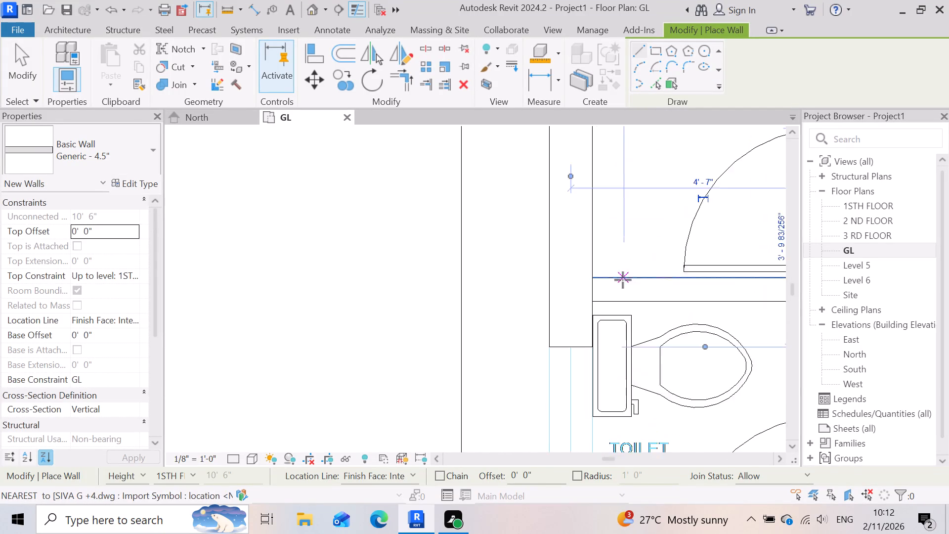
scroll(623, 280, up, 1)
click(578, 309)
scroll(563, 313, down, 8)
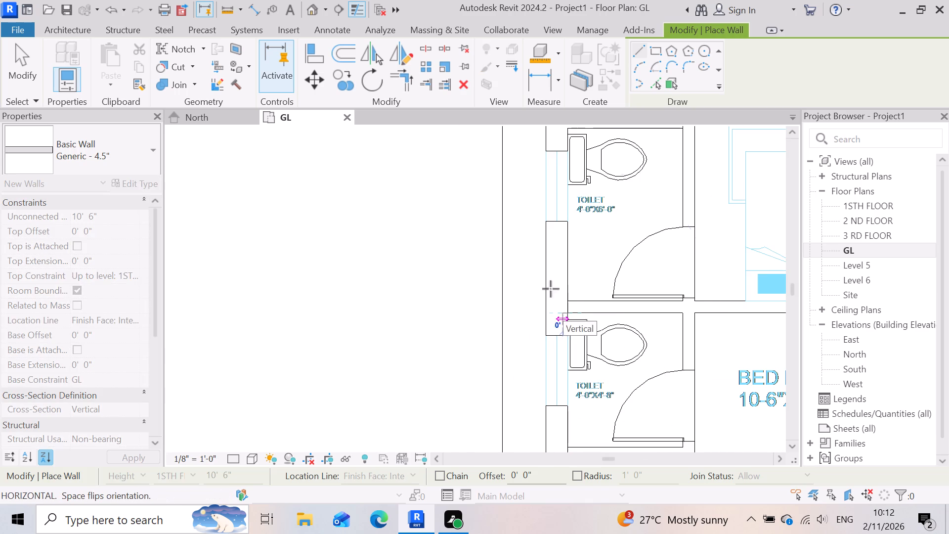
scroll(691, 311, up, 4)
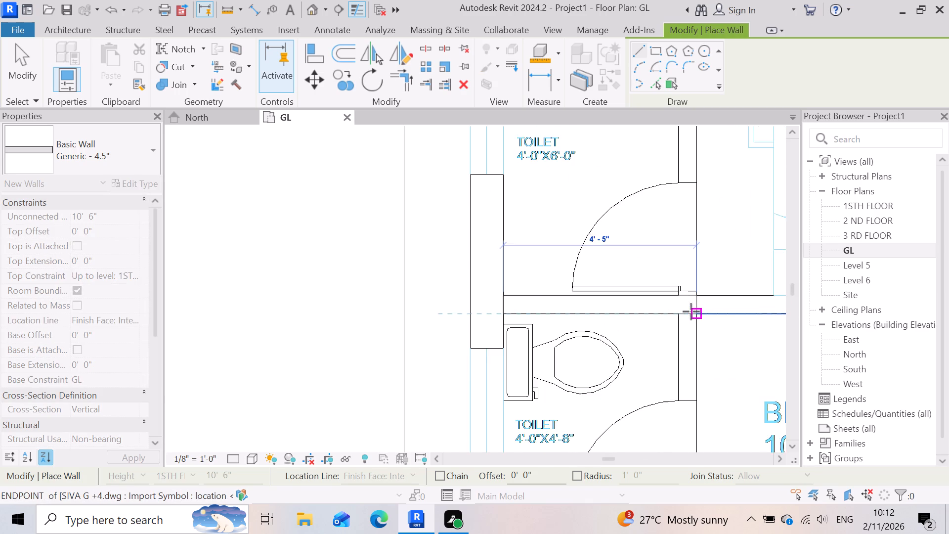
scroll(691, 311, up, 2)
click(675, 313)
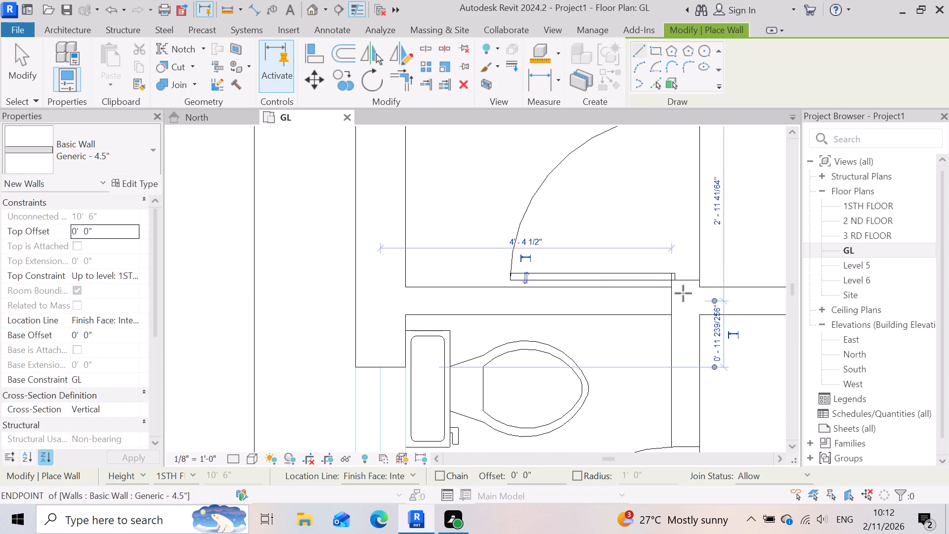
Draw the east partition about 2'-6" long from the sixth west-side toilet's door to the seventh toilet's door opening.
click(674, 280)
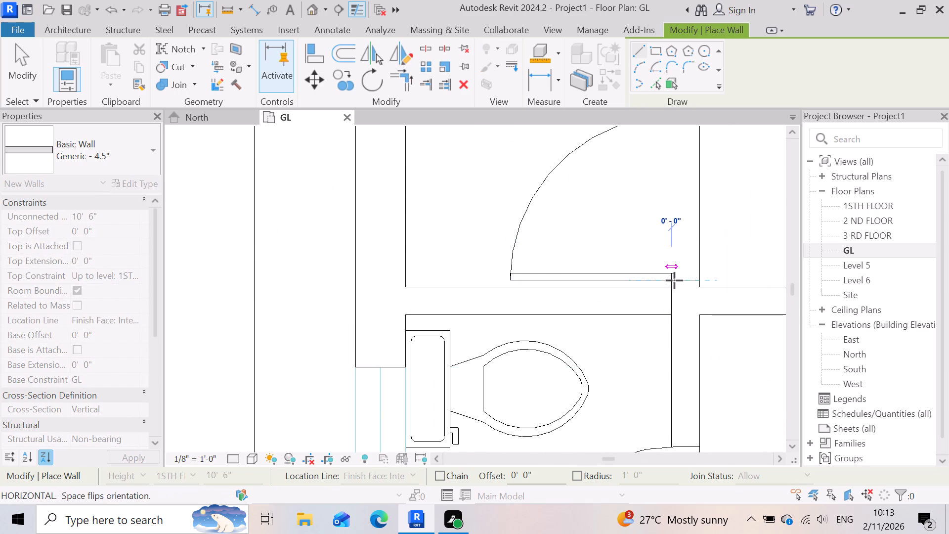
scroll(674, 280, down, 5)
scroll(678, 396, up, 6)
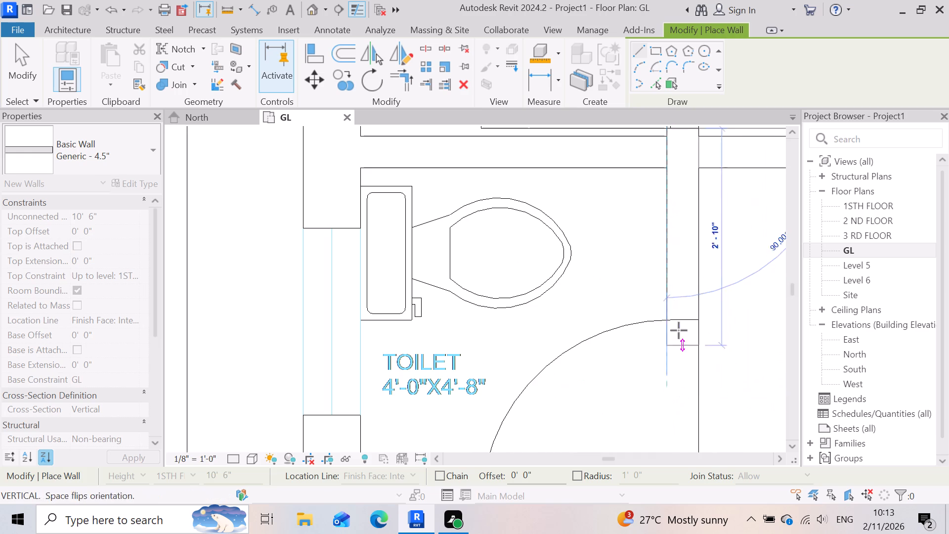
click(669, 324)
Draw the partition between the two southernmost west-side toilets, from the outer west wall to the toilets' east partition line.
scroll(665, 283, down, 10)
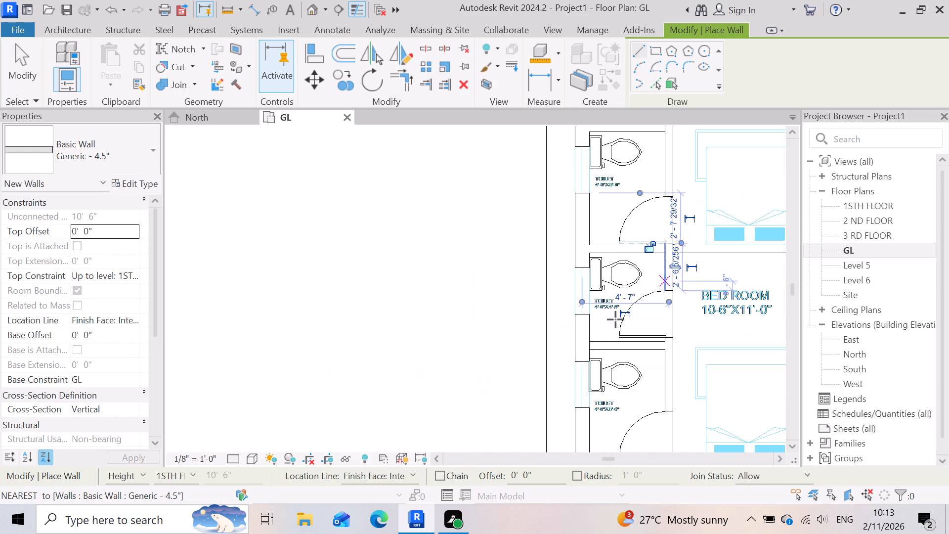
scroll(601, 374, up, 8)
click(569, 314)
scroll(526, 350, down, 5)
scroll(746, 337, up, 2)
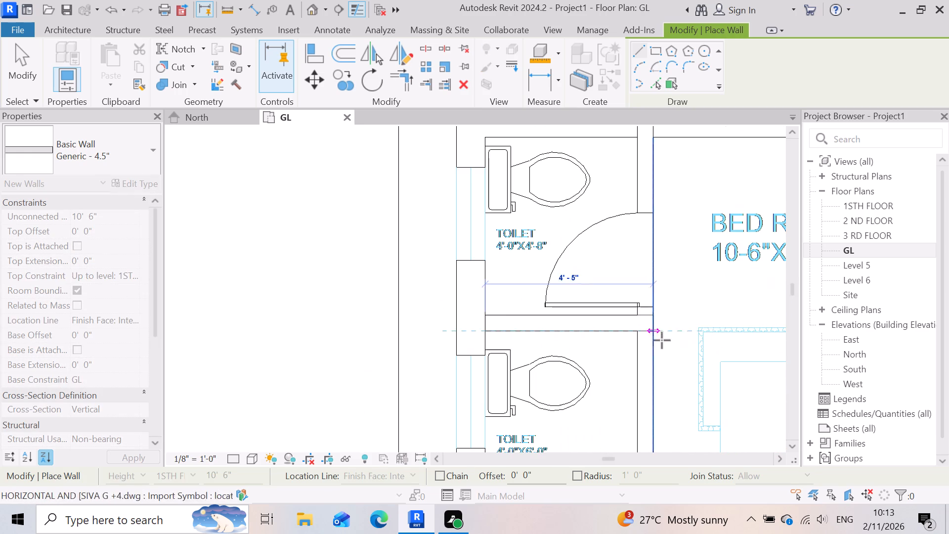
click(634, 333)
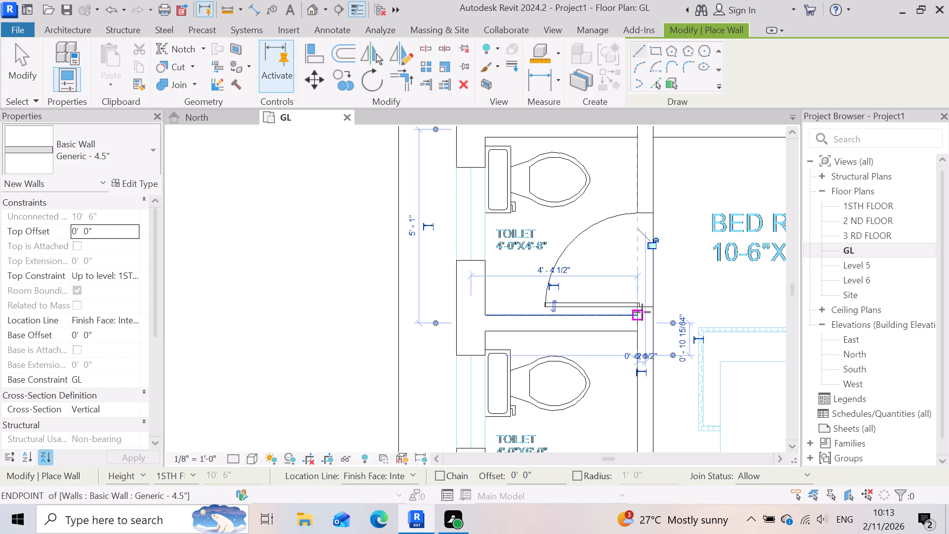
Draw the east partition about 4'-2" long from the seventh west-side toilet's door to the southernmost toilet's door opening.
click(642, 307)
scroll(642, 307, down, 10)
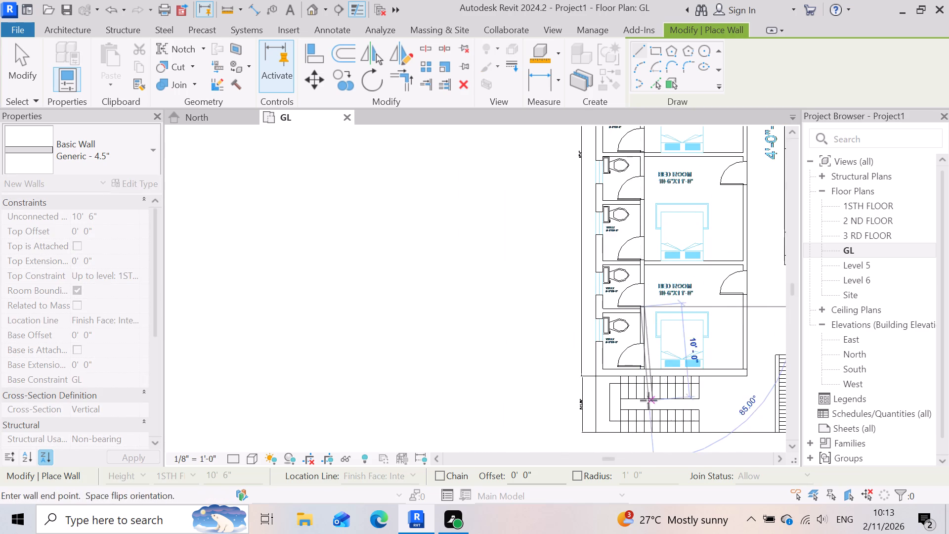
scroll(641, 378, up, 7)
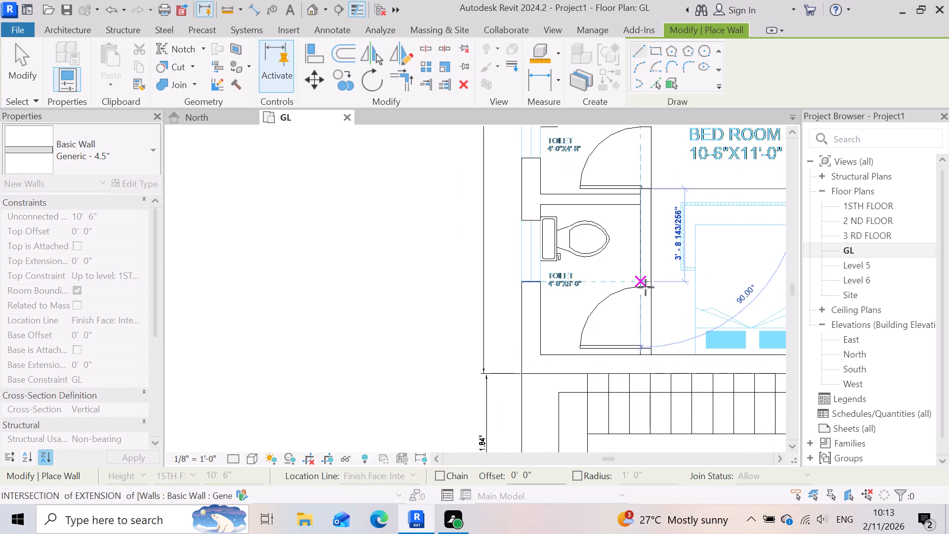
click(644, 293)
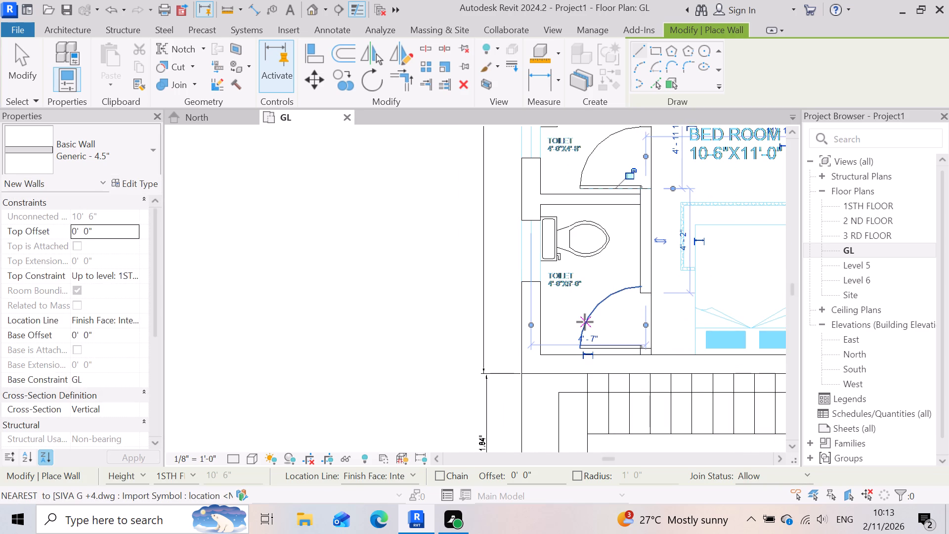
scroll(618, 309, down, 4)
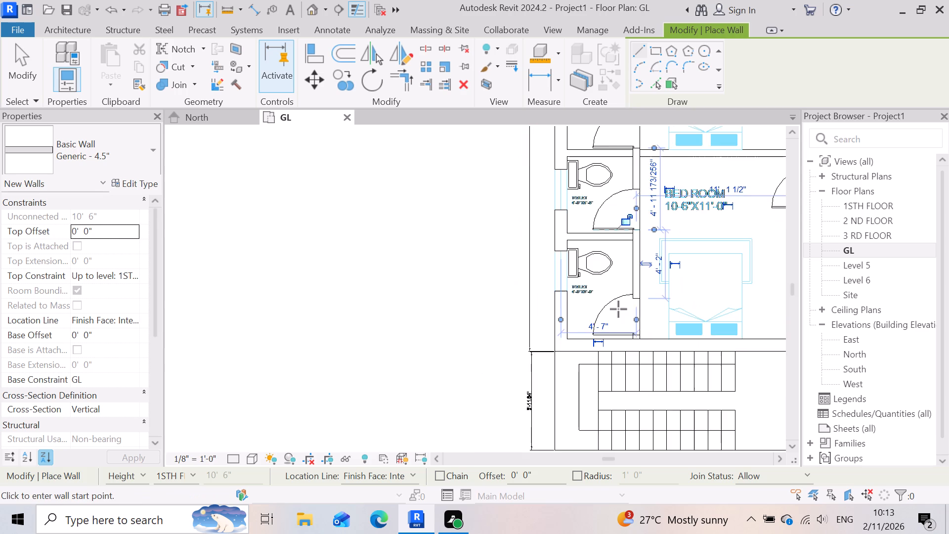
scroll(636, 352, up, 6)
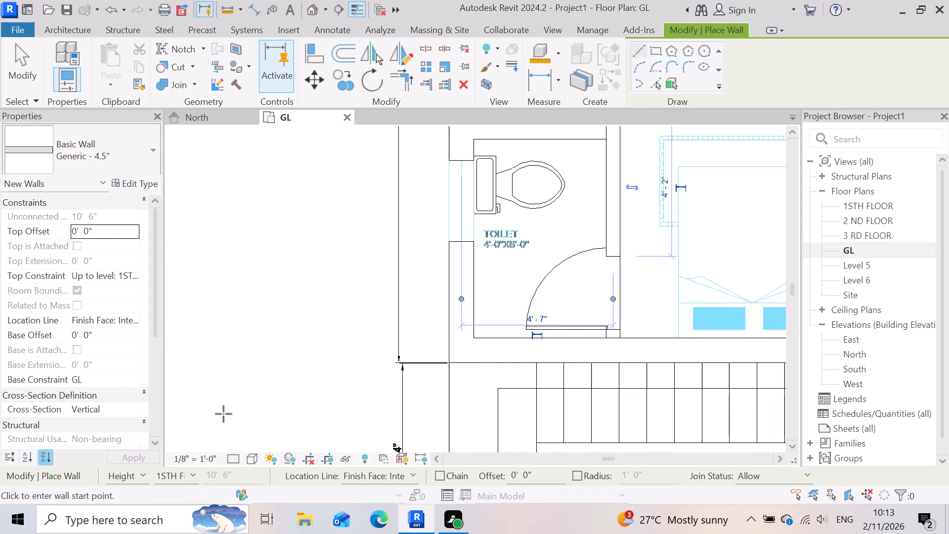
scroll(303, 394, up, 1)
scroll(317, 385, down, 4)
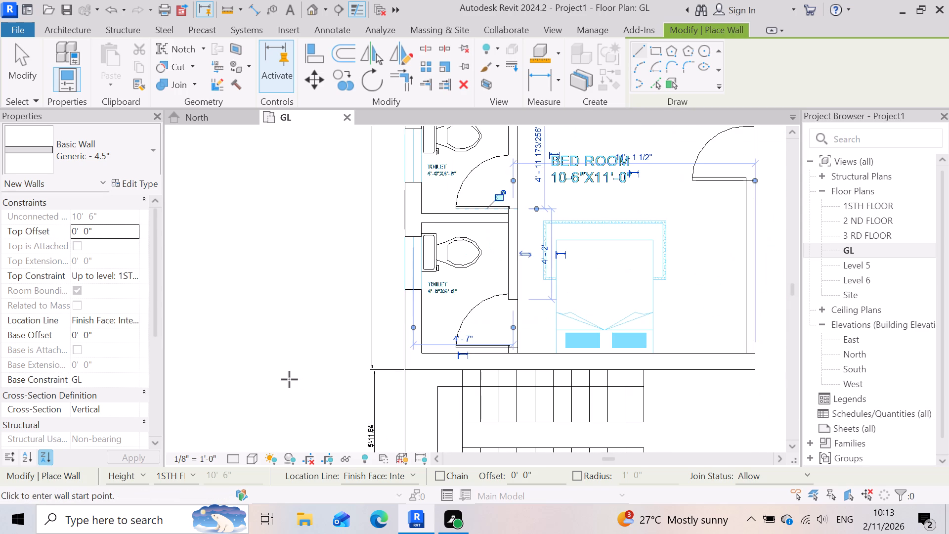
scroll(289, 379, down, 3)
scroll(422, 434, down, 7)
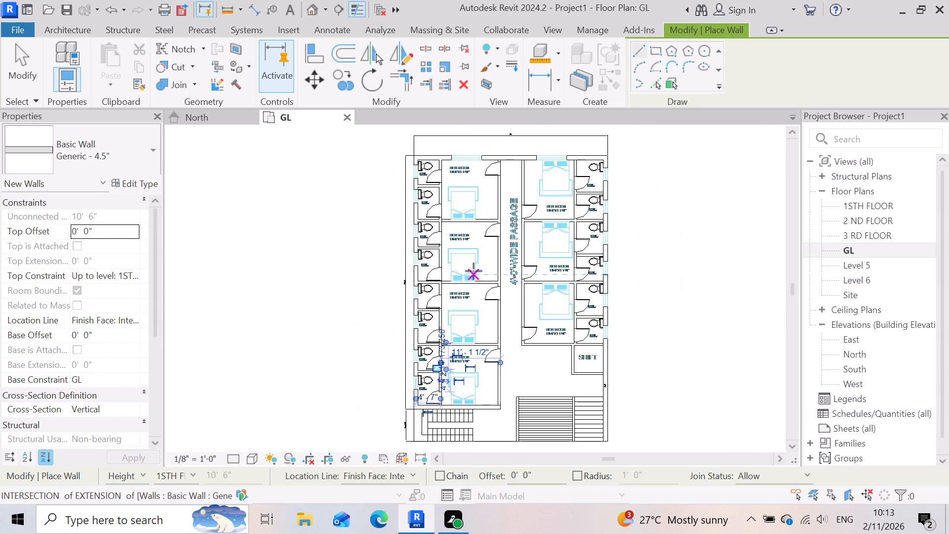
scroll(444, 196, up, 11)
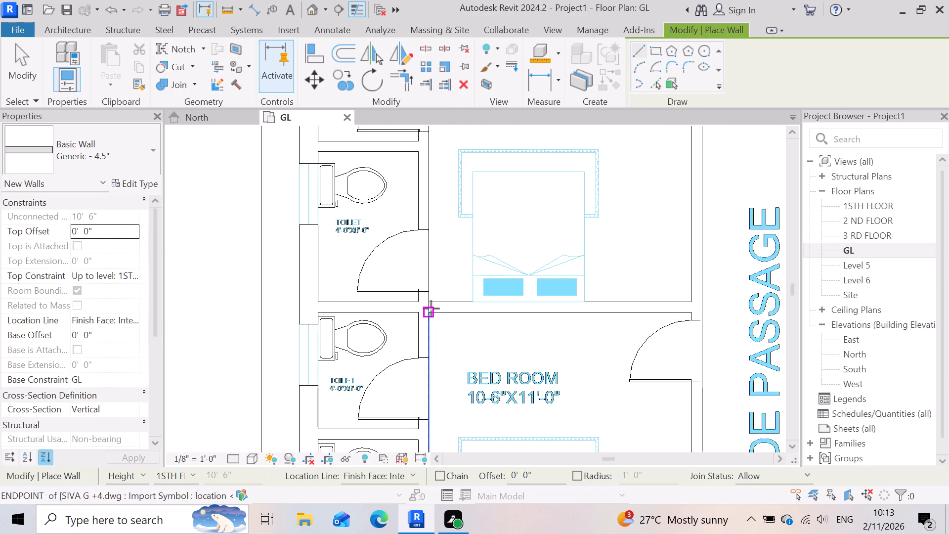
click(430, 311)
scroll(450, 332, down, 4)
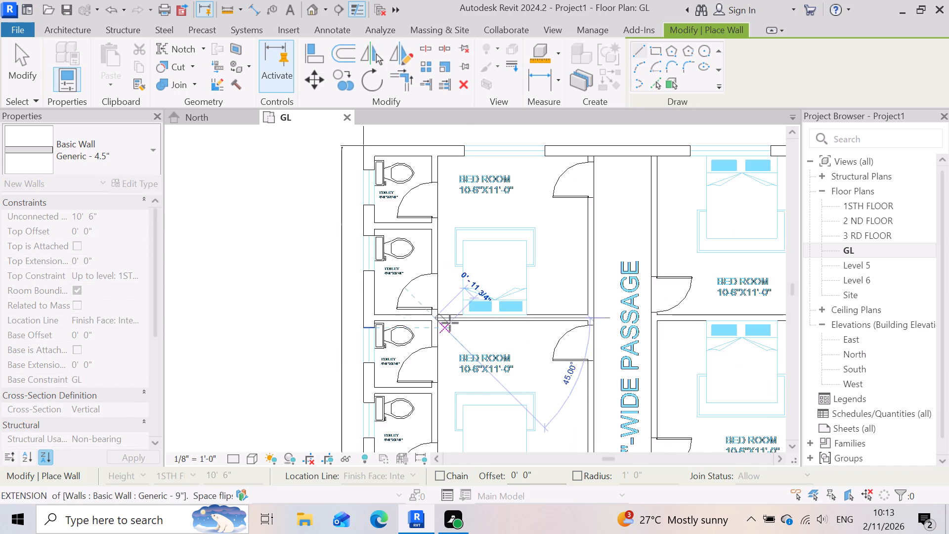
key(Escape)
Draw a 10'-6" partition between the first and second west-side bedrooms, from the toilets' east partition line to the passage wall.
scroll(443, 329, up, 2)
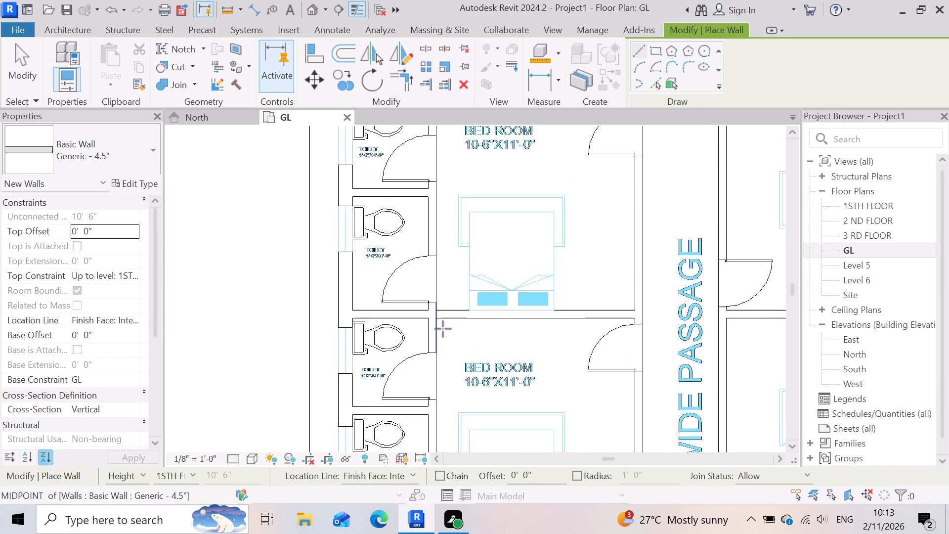
scroll(443, 329, up, 4)
click(434, 314)
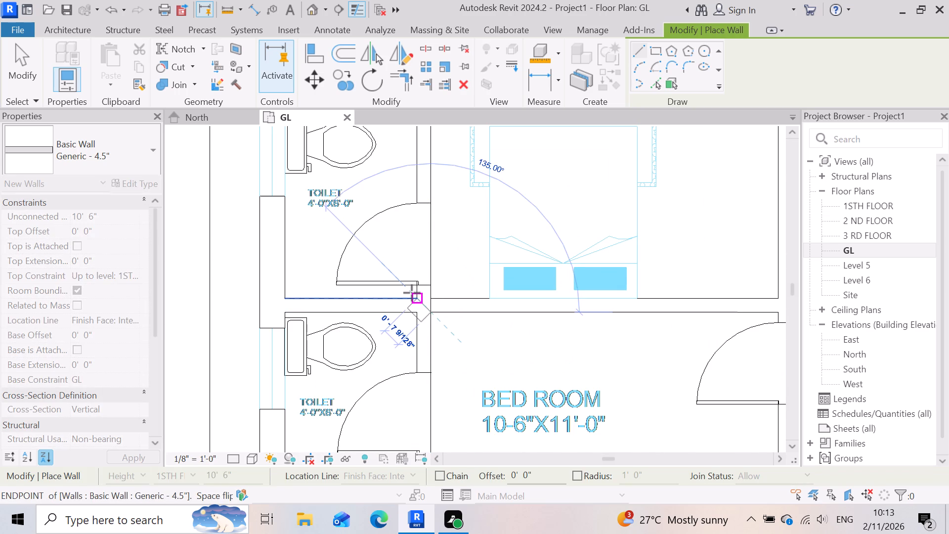
scroll(412, 293, down, 5)
scroll(590, 305, up, 6)
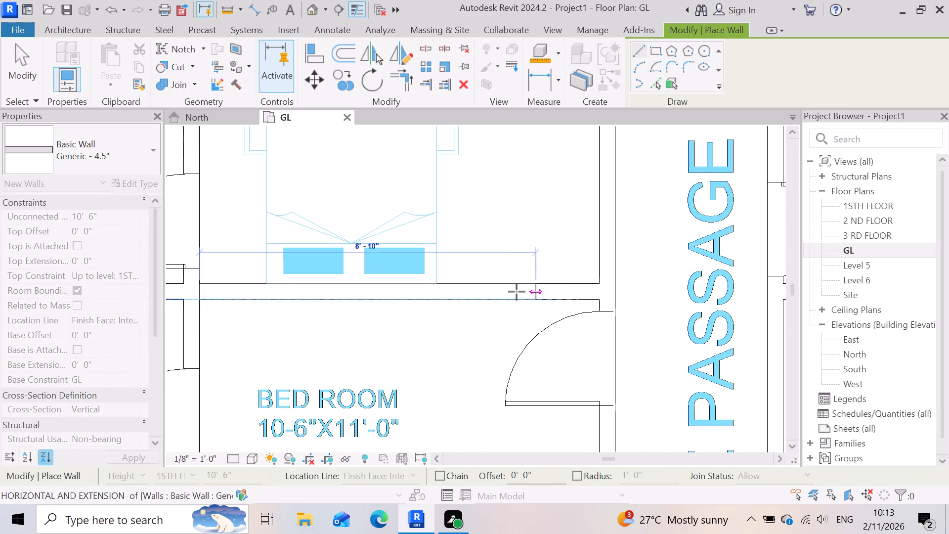
click(598, 295)
key(Escape)
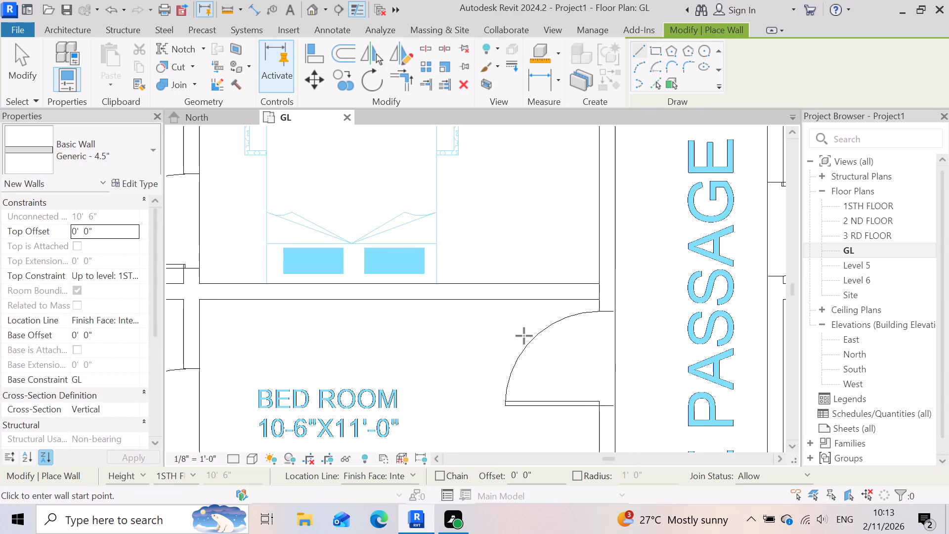
Draw the partition between the second and third west-side bedrooms, from the toilets' east partition line to the passage wall.
scroll(689, 356, down, 13)
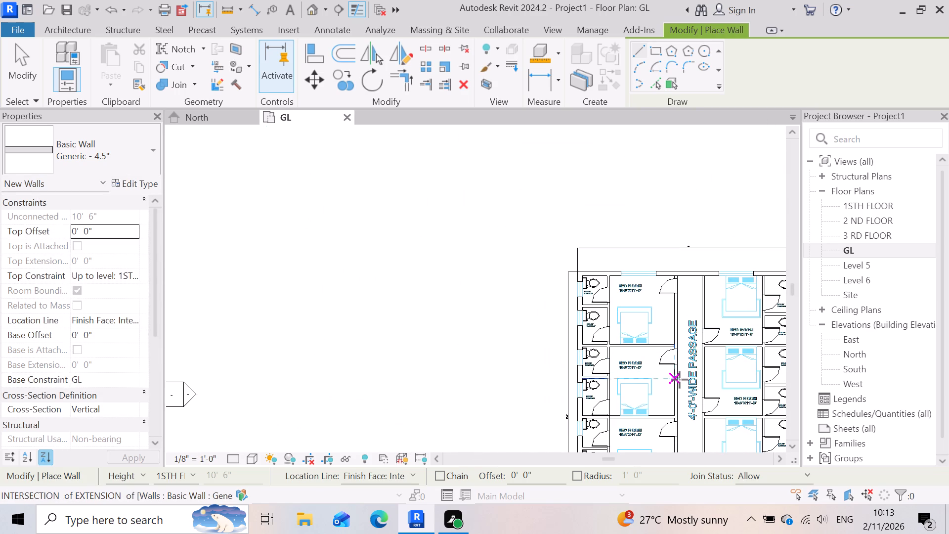
scroll(679, 342, down, 6)
scroll(655, 377, up, 7)
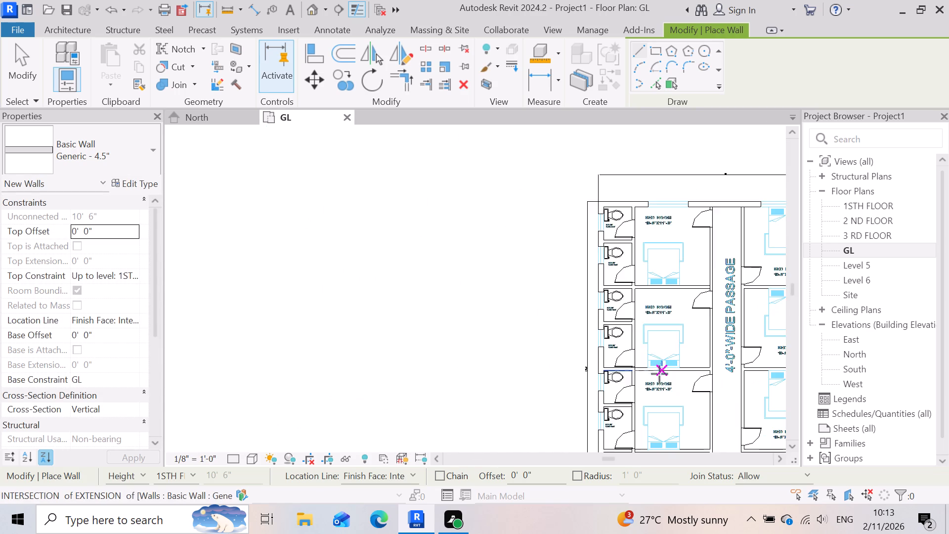
scroll(659, 374, up, 15)
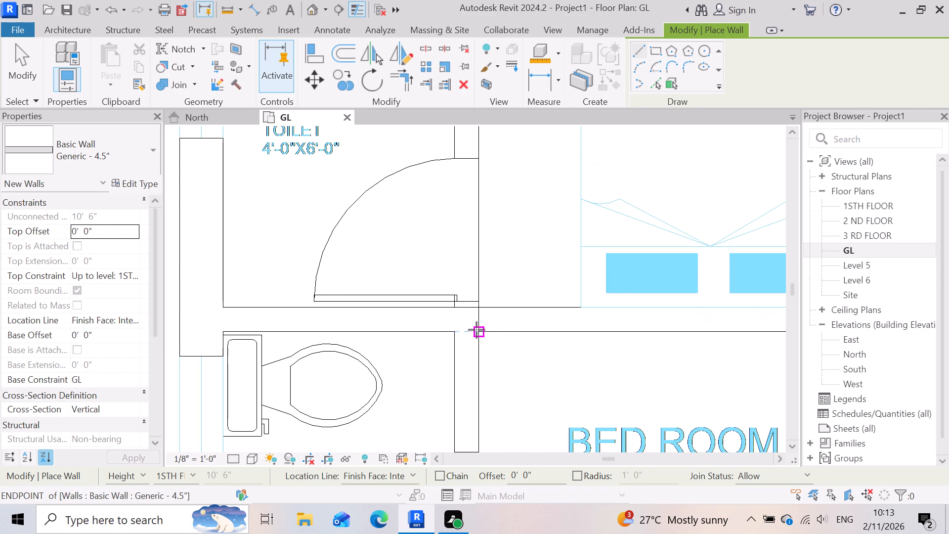
click(476, 330)
scroll(476, 330, down, 8)
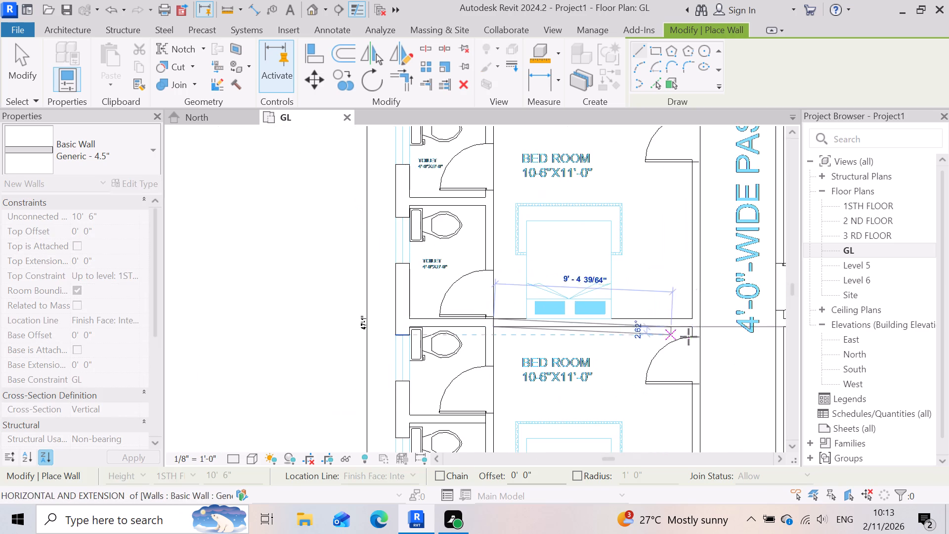
scroll(696, 336, up, 6)
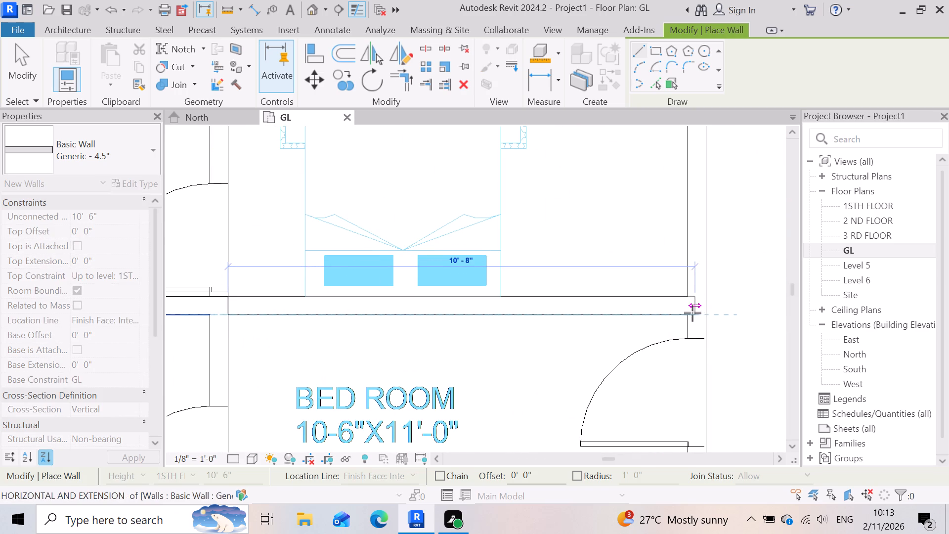
click(686, 314)
Draw a 10'-6" partition between the third and fourth west-side bedrooms, from the toilets' east partition line to the passage wall.
scroll(662, 294, down, 10)
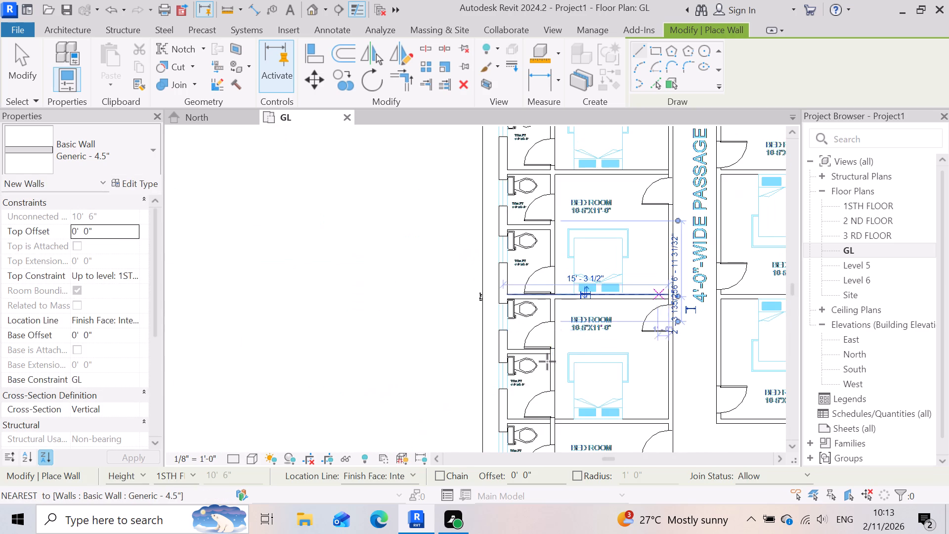
scroll(577, 333, down, 4)
scroll(563, 415, up, 11)
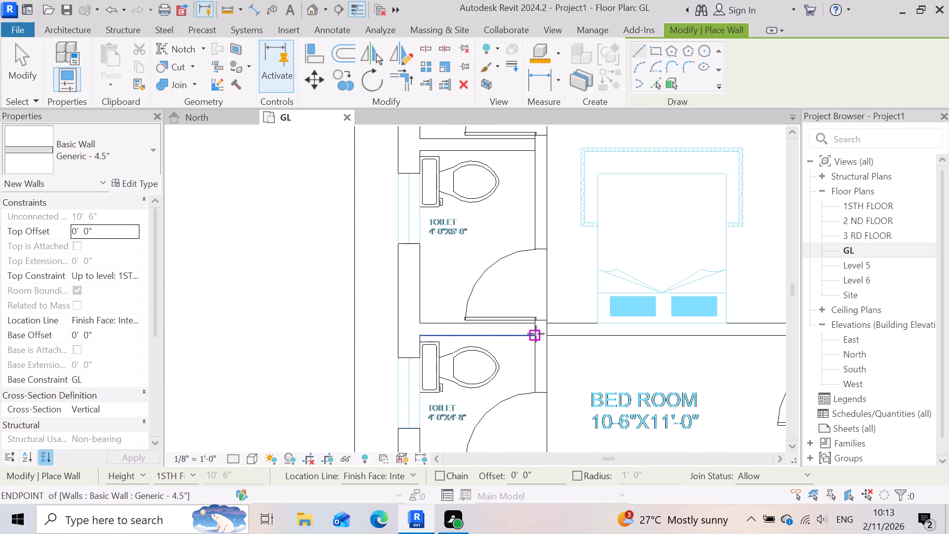
click(549, 334)
scroll(546, 335, down, 4)
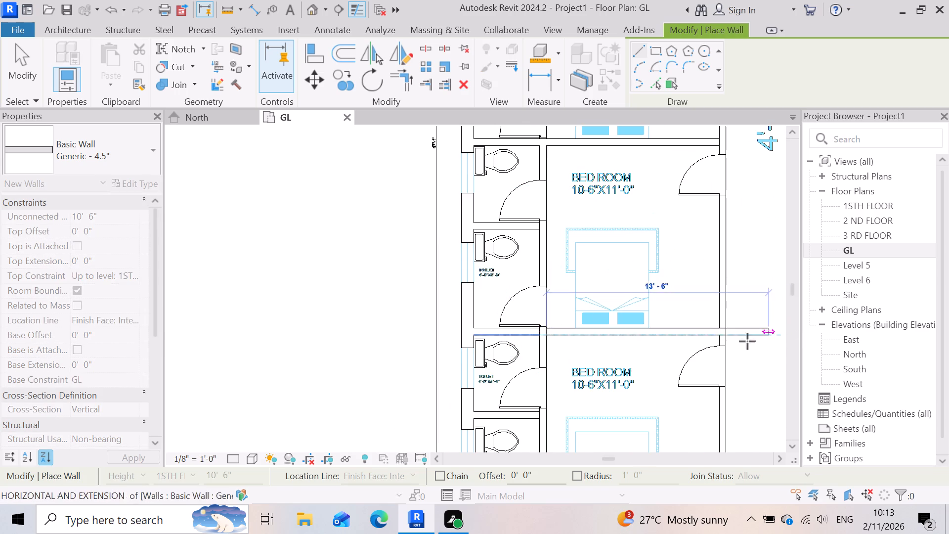
scroll(715, 343, up, 6)
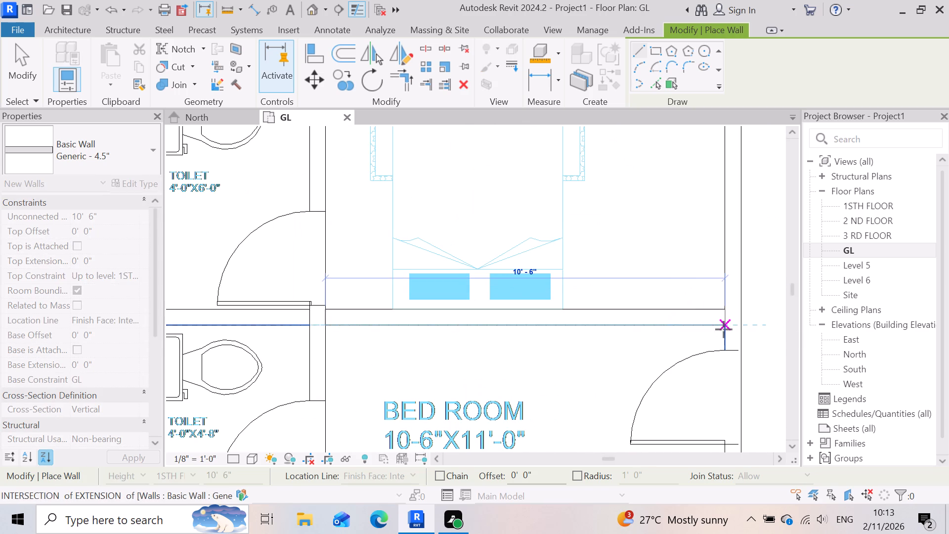
click(724, 329)
Draw the short passage-side partition of the northernmost west-side bedroom, from the north outer wall to the bedroom's door opening.
scroll(677, 324, down, 14)
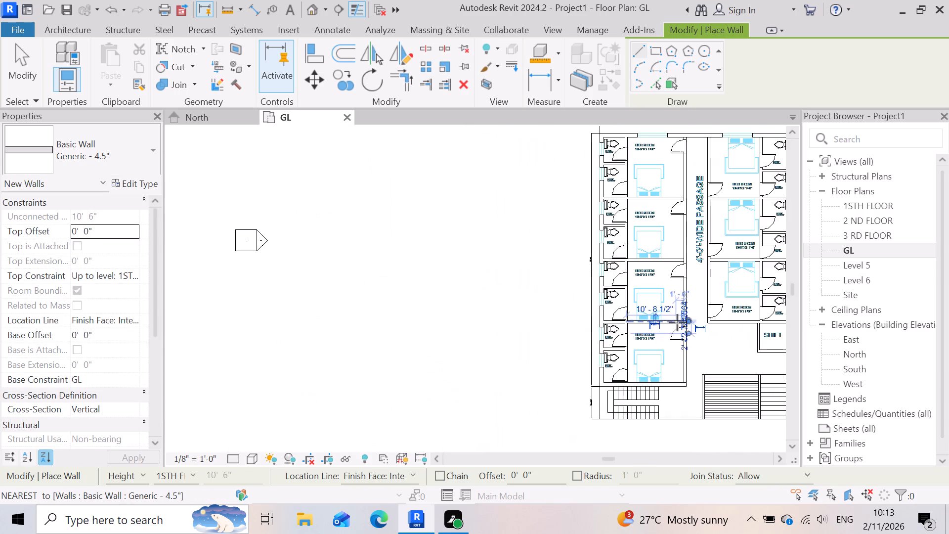
scroll(636, 402, up, 11)
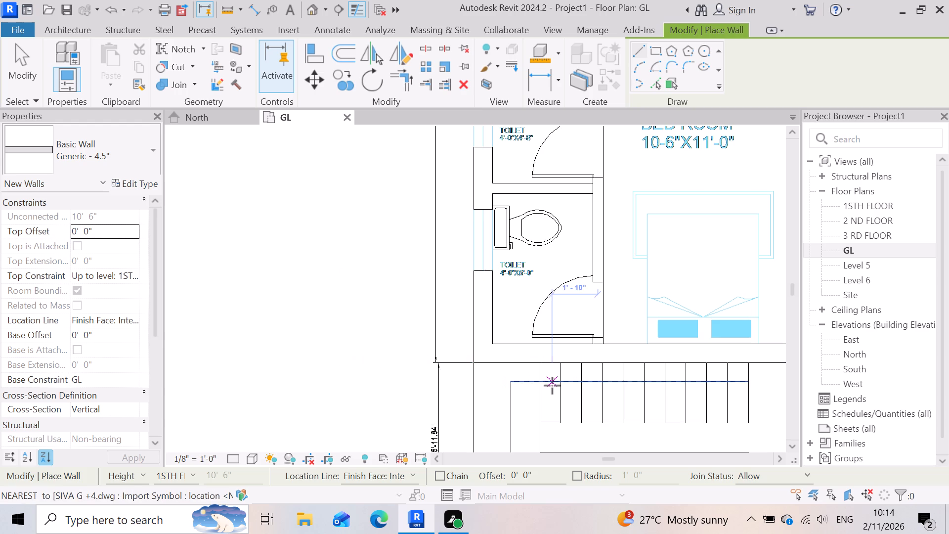
scroll(553, 386, down, 13)
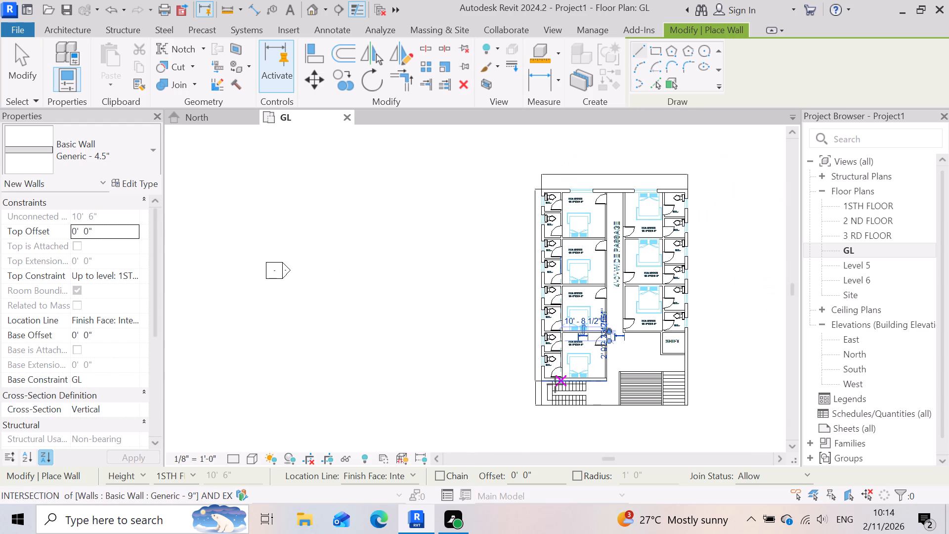
scroll(623, 228, up, 3)
scroll(595, 198, up, 6)
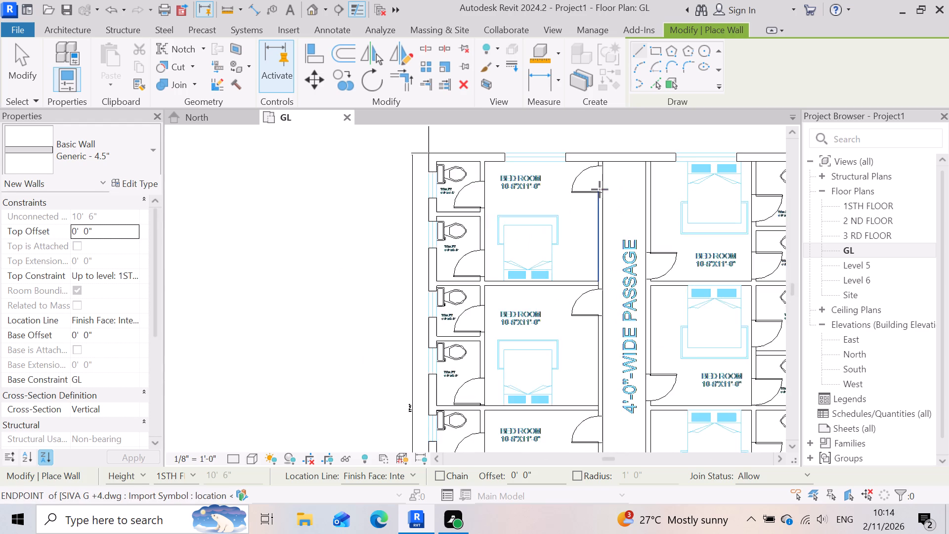
scroll(600, 189, up, 3)
scroll(624, 253, down, 4)
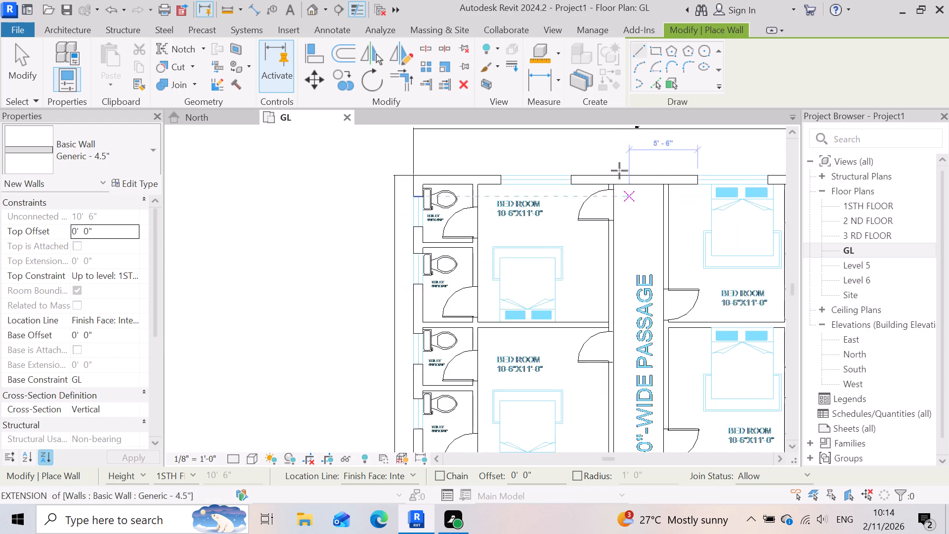
scroll(601, 158, up, 13)
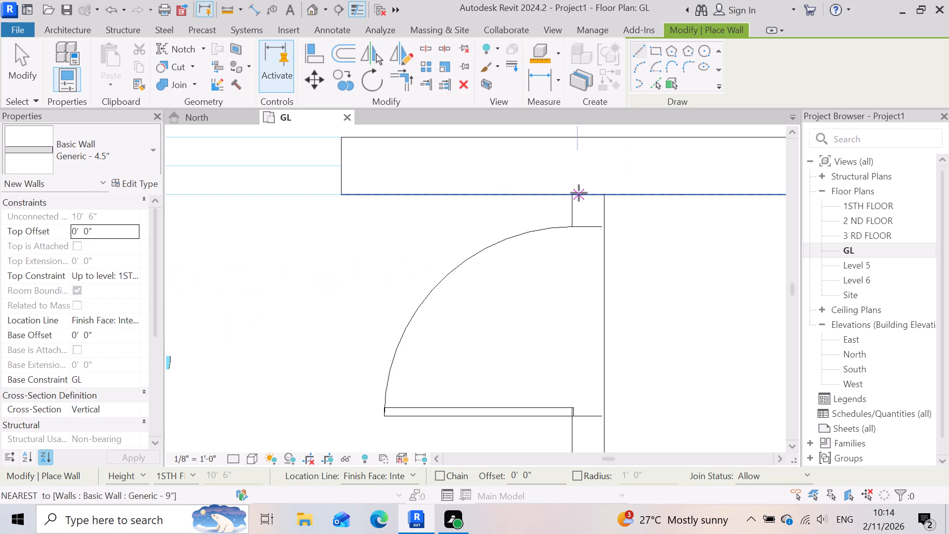
click(574, 193)
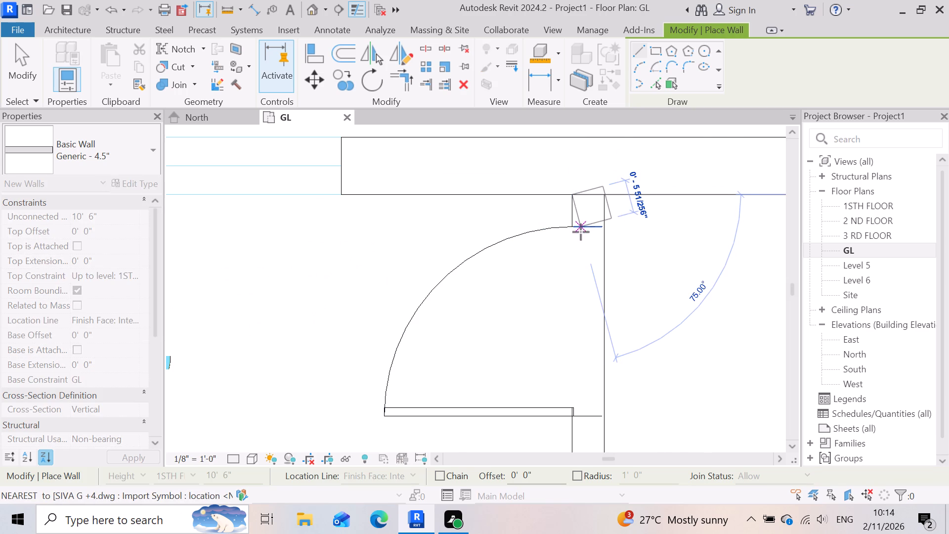
click(575, 232)
Draw the passage-side partition from the first west-side bedroom's door to the second bedroom's door opening.
scroll(597, 227, down, 4)
scroll(588, 369, up, 3)
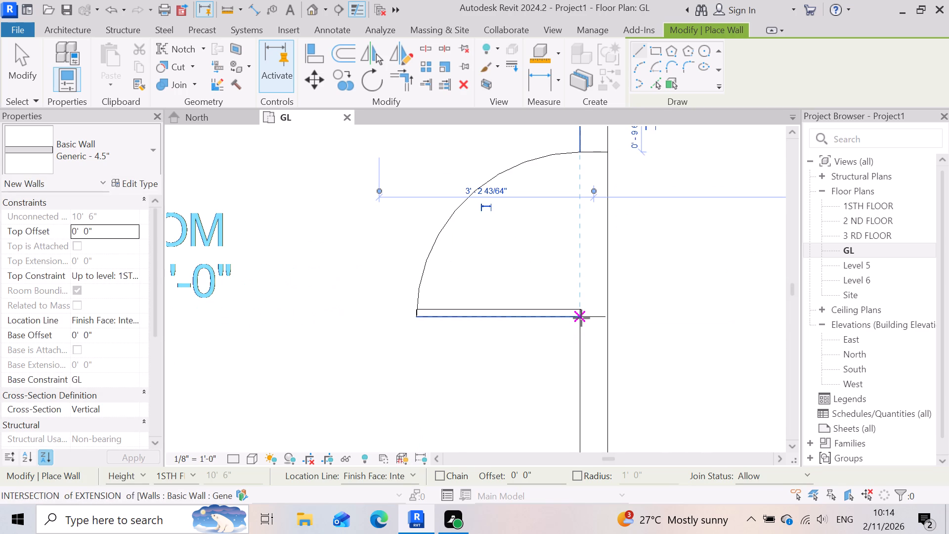
click(581, 318)
scroll(606, 288, down, 14)
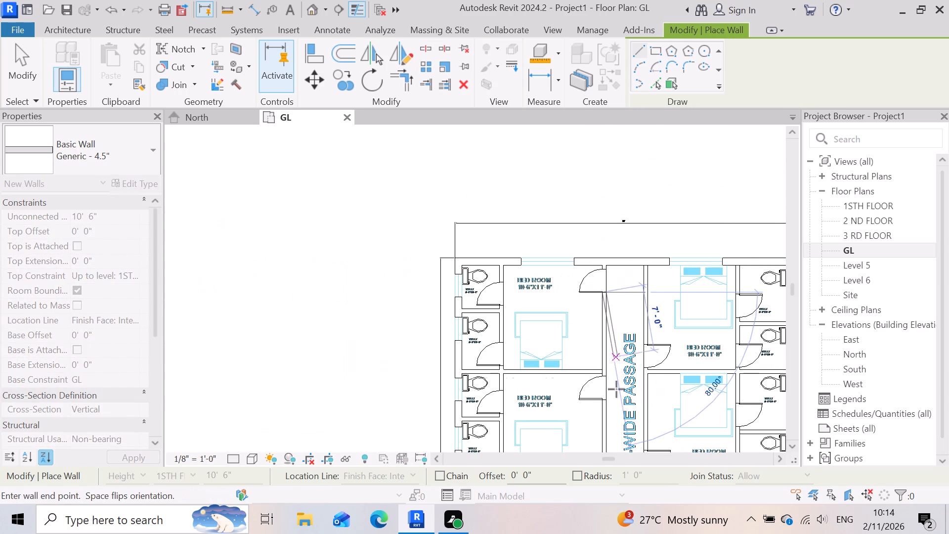
scroll(583, 411, up, 3)
scroll(615, 385, up, 10)
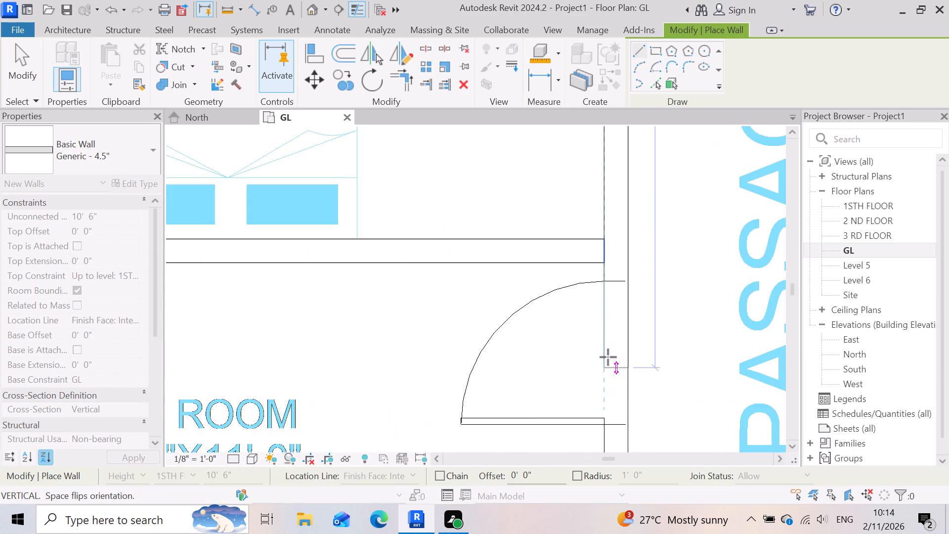
click(608, 282)
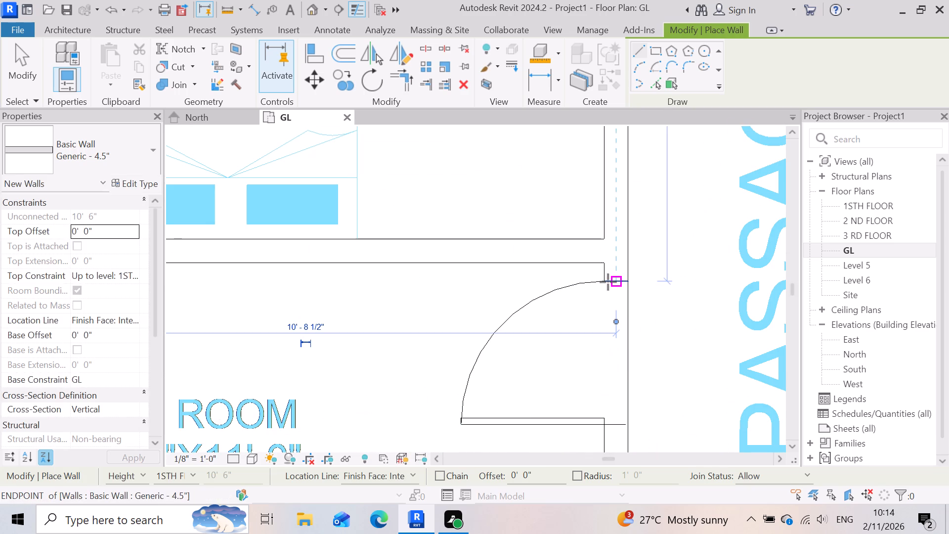
Draw the passage-side partition from the second west-side bedroom's door to the third bedroom's door opening.
scroll(608, 273, down, 4)
scroll(606, 417, up, 4)
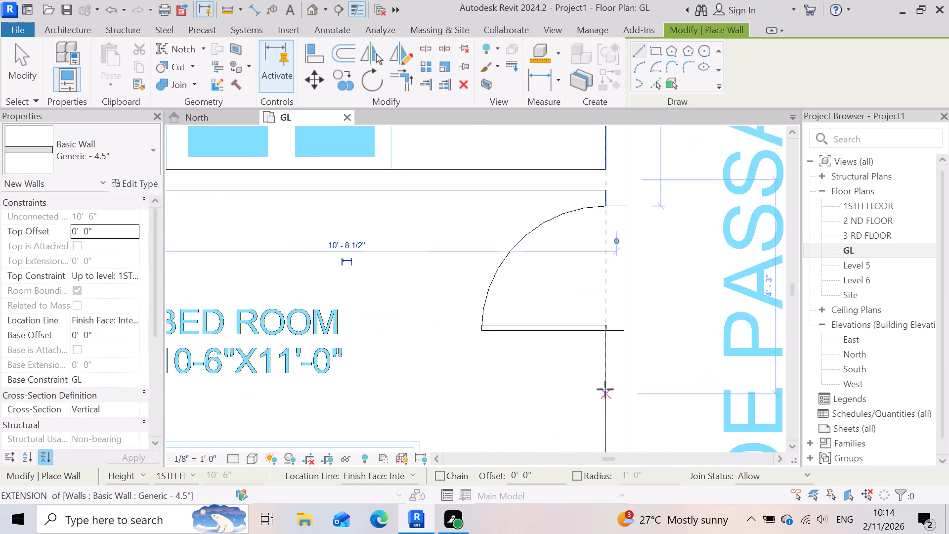
scroll(605, 389, up, 2)
click(603, 307)
scroll(615, 300, down, 2)
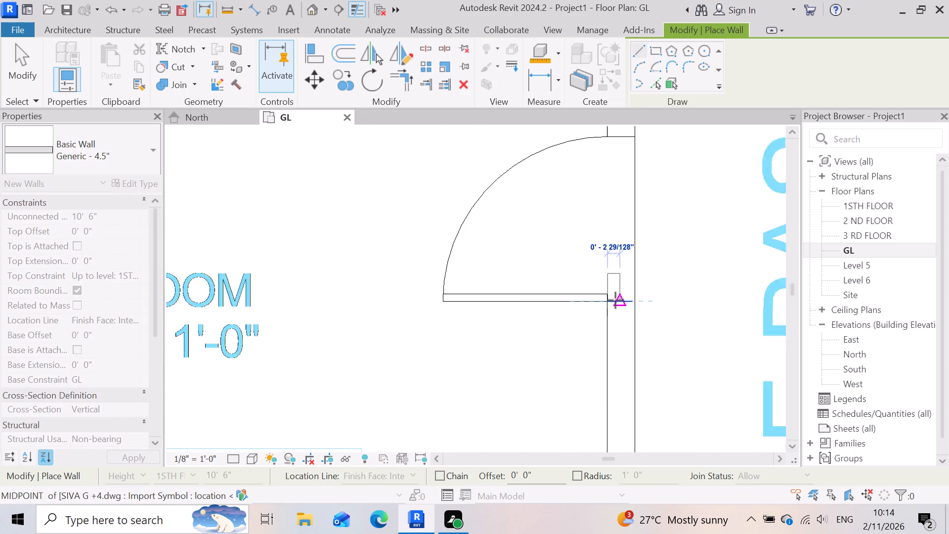
scroll(615, 300, down, 13)
scroll(613, 423, up, 5)
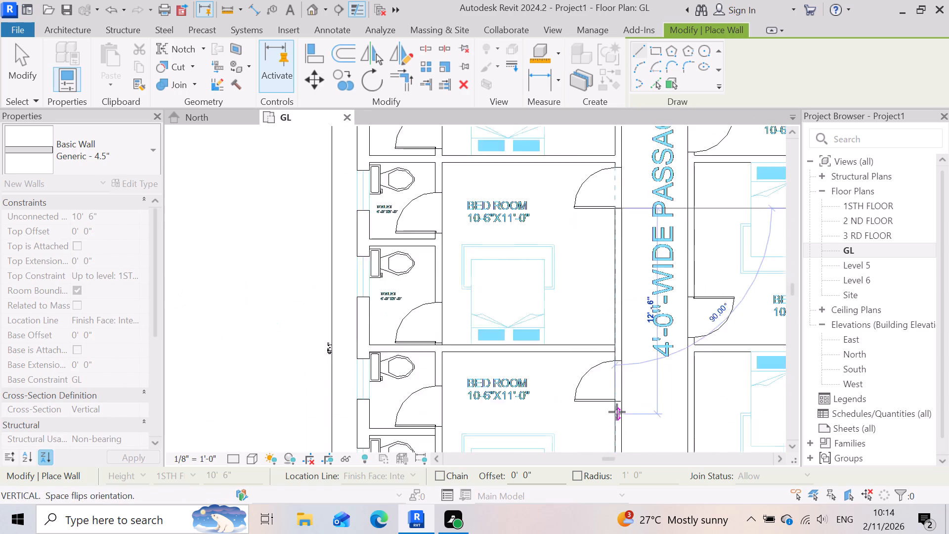
scroll(617, 412, up, 6)
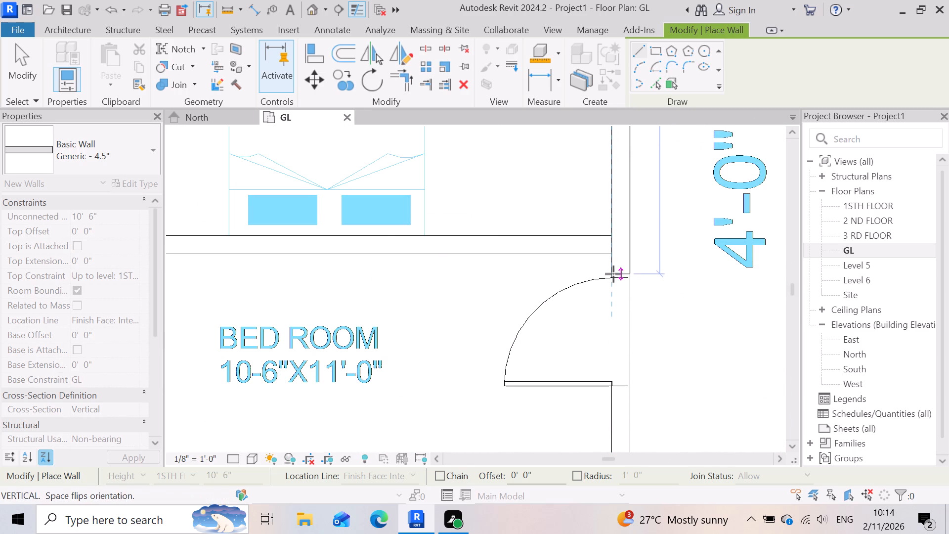
click(611, 277)
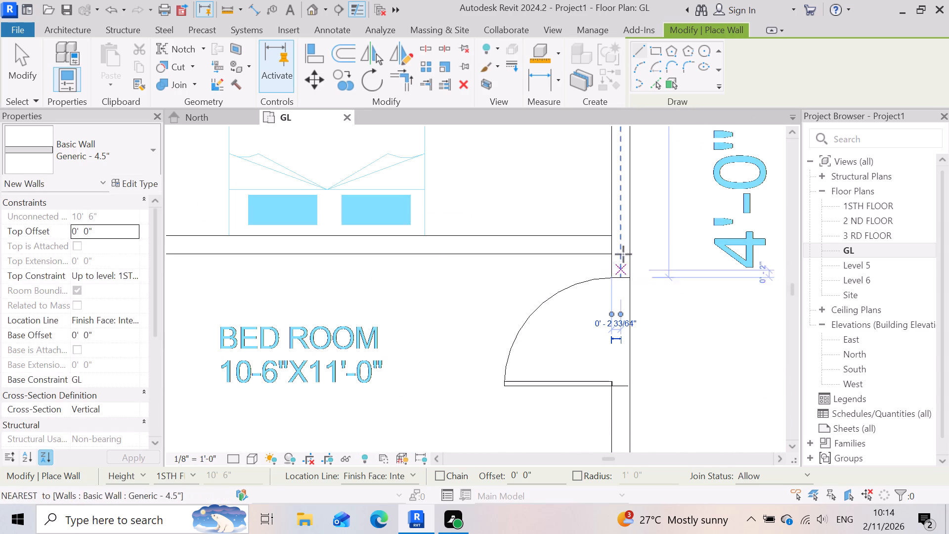
Draw the passage-side partition from the third west-side bedroom's door to the fourth bedroom's door opening.
scroll(622, 250, down, 5)
scroll(608, 353, up, 11)
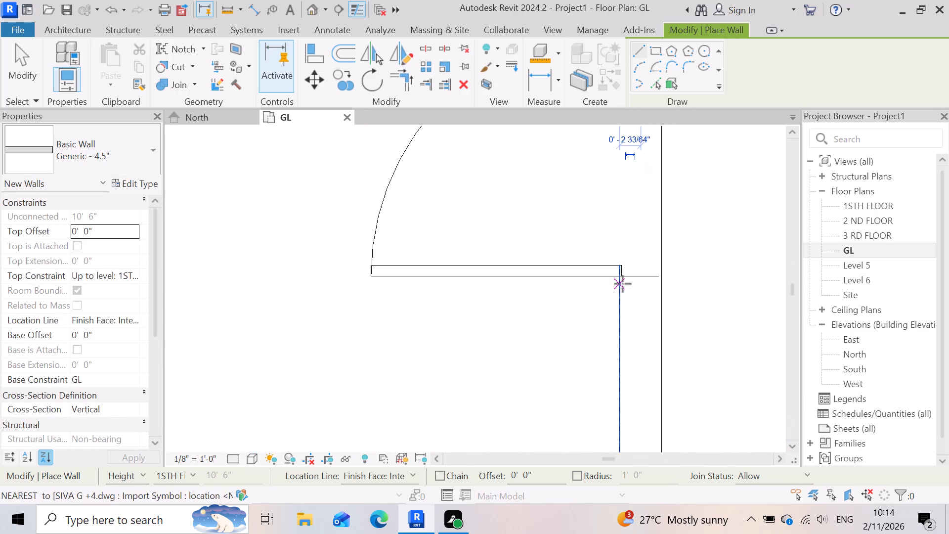
click(623, 276)
scroll(618, 265, down, 18)
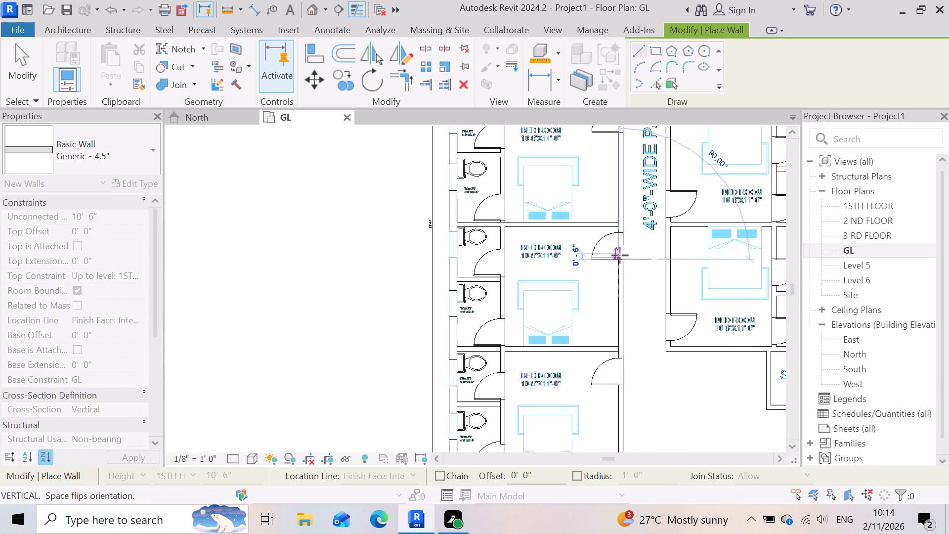
scroll(620, 255, down, 1)
scroll(626, 330, up, 13)
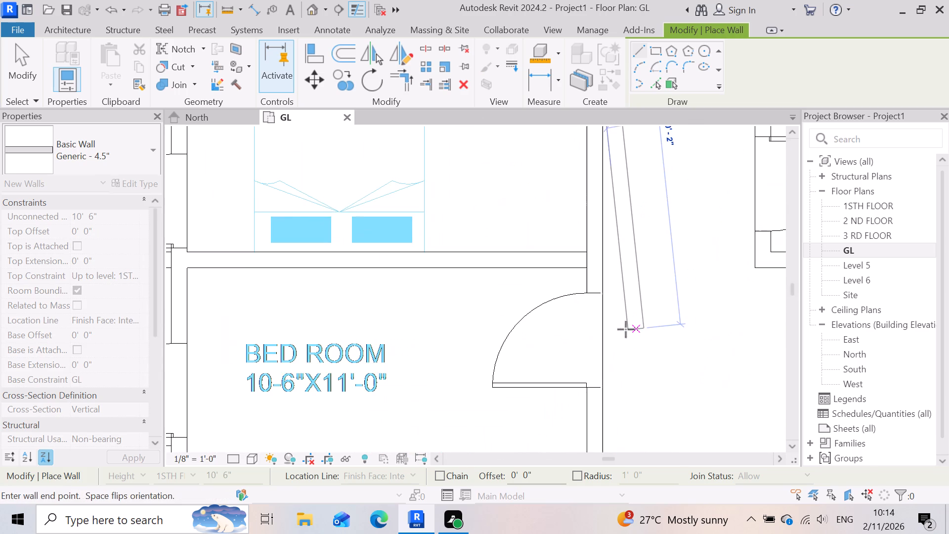
scroll(572, 309, up, 6)
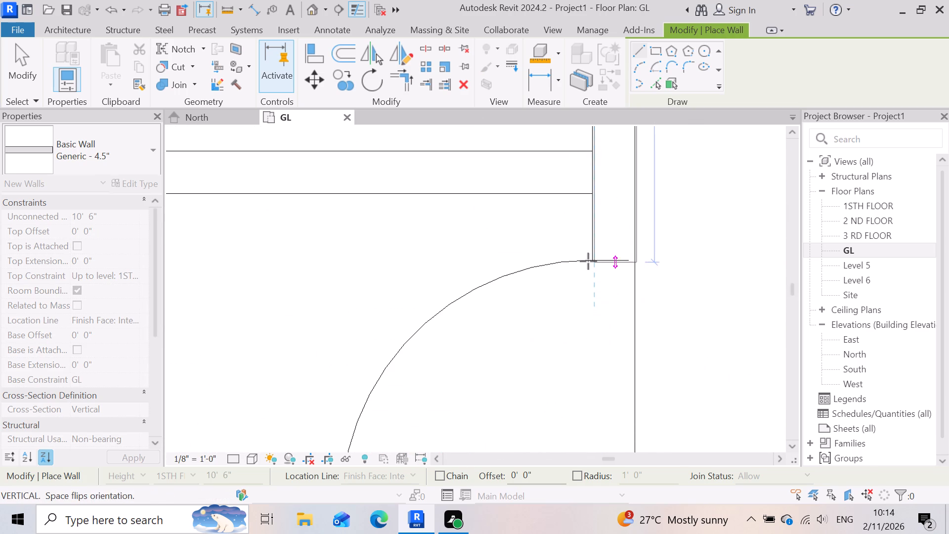
scroll(582, 259, up, 7)
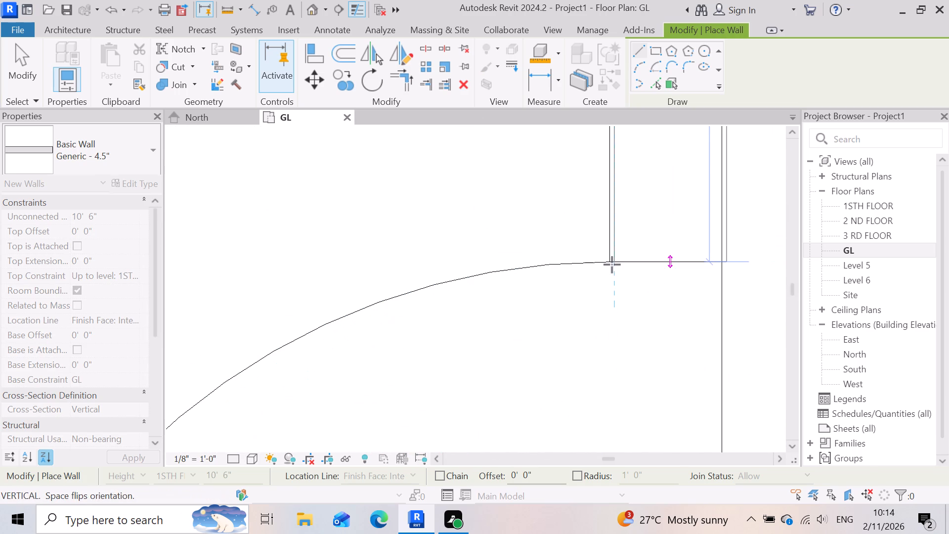
click(612, 260)
Draw the last west-side passage partition from the fourth bedroom's door to the 9" wall beside the staircase.
scroll(622, 253, down, 14)
scroll(614, 376, up, 8)
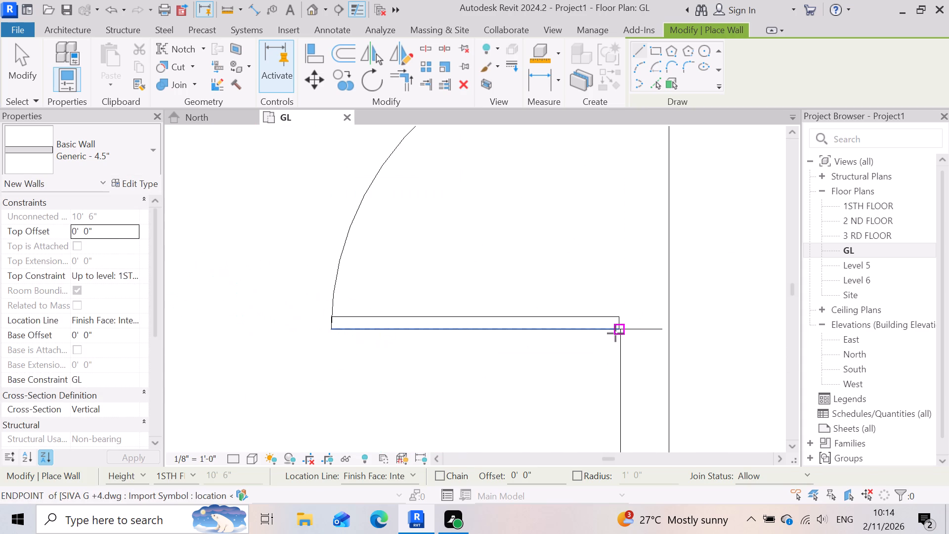
click(615, 333)
scroll(636, 293, down, 20)
scroll(636, 293, down, 1)
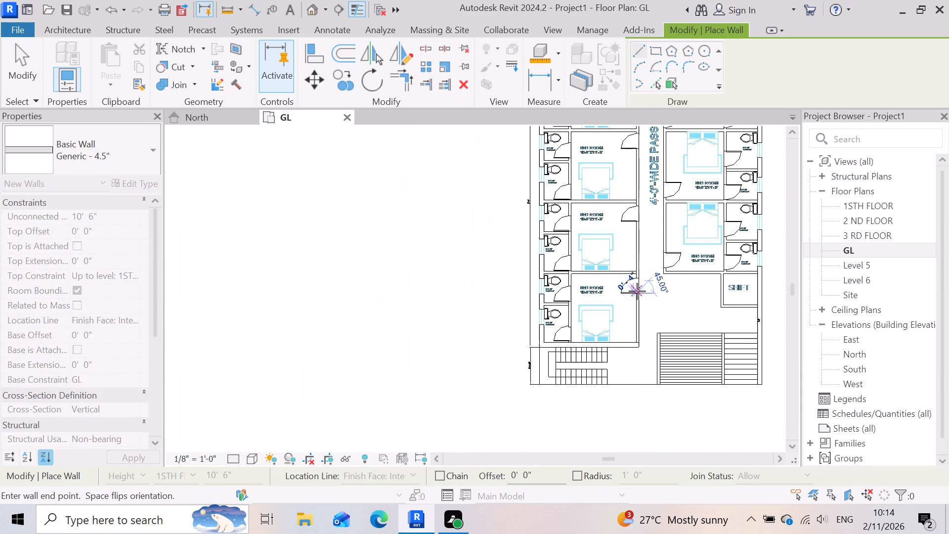
scroll(639, 373, up, 10)
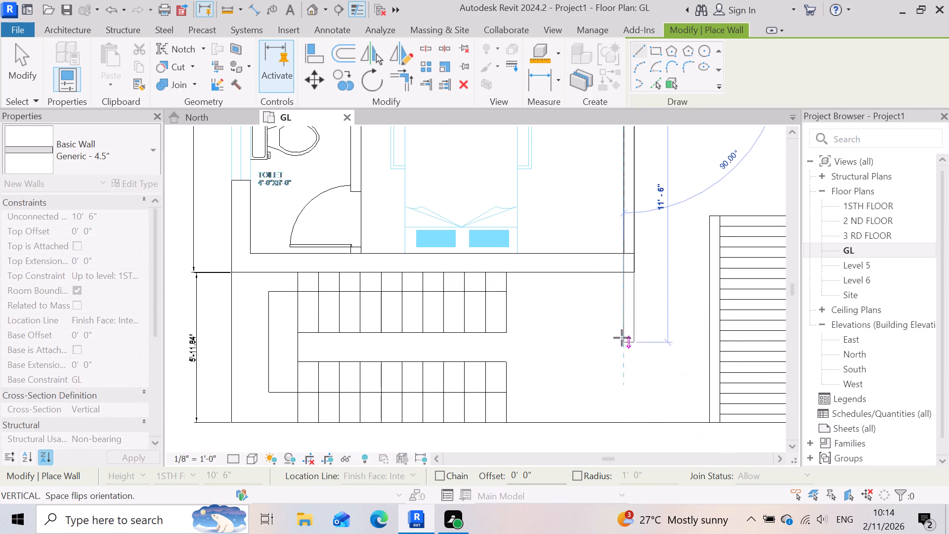
scroll(626, 274, up, 4)
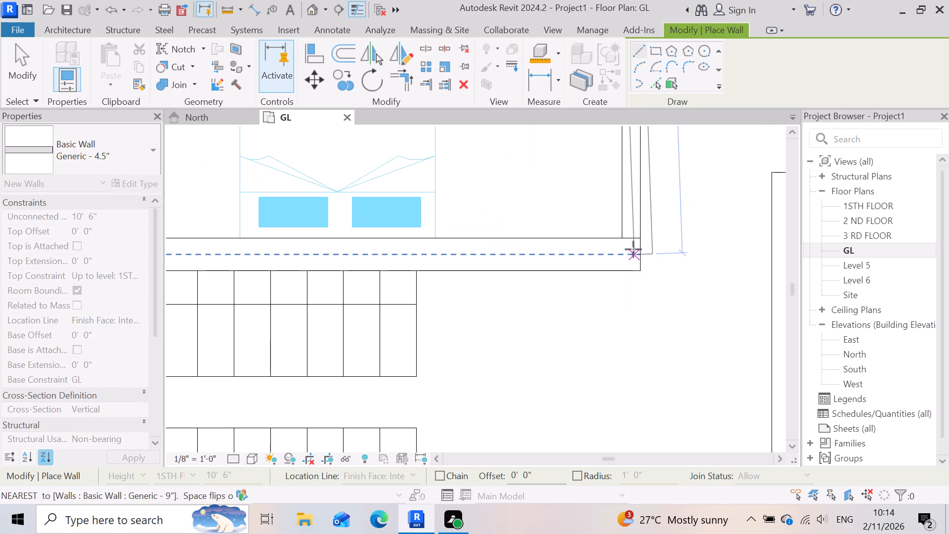
click(627, 241)
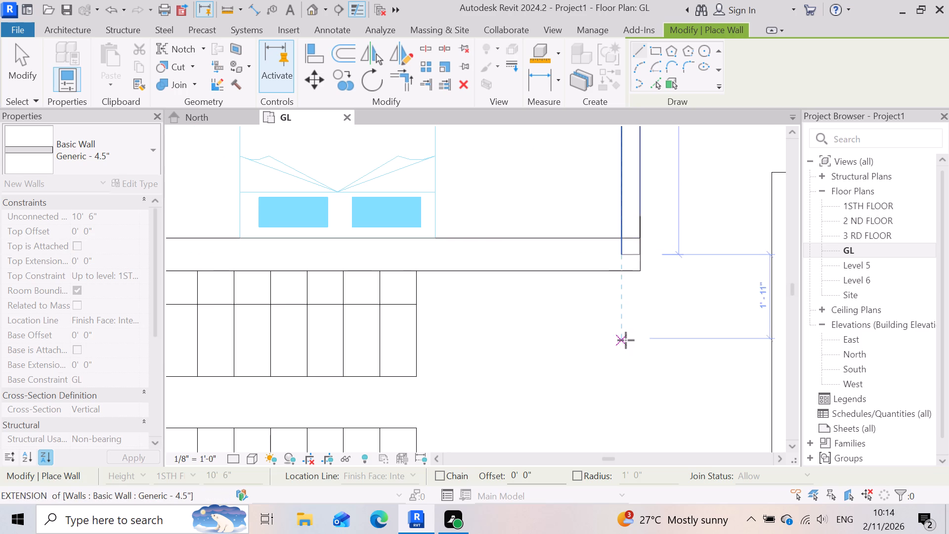
key(Escape)
Draw the passage's east partition from the north outer wall south toward the northernmost east-side bedroom's door.
scroll(604, 389, down, 4)
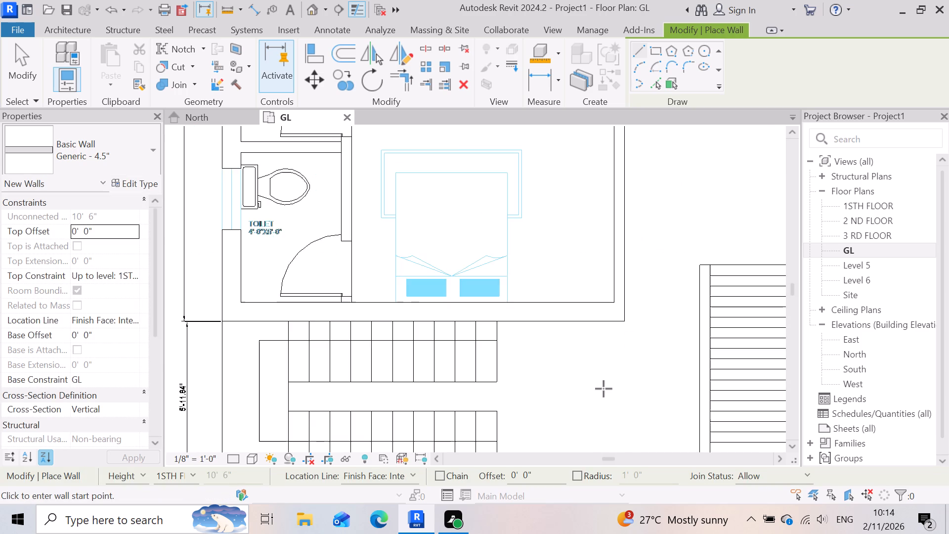
scroll(653, 312, down, 6)
scroll(612, 329, down, 9)
scroll(580, 356, down, 4)
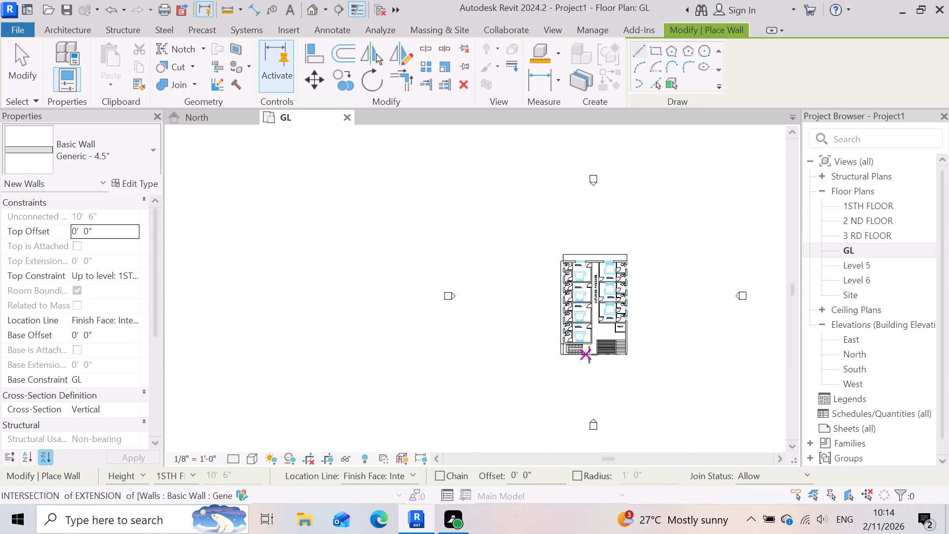
scroll(626, 235, up, 14)
scroll(573, 248, up, 4)
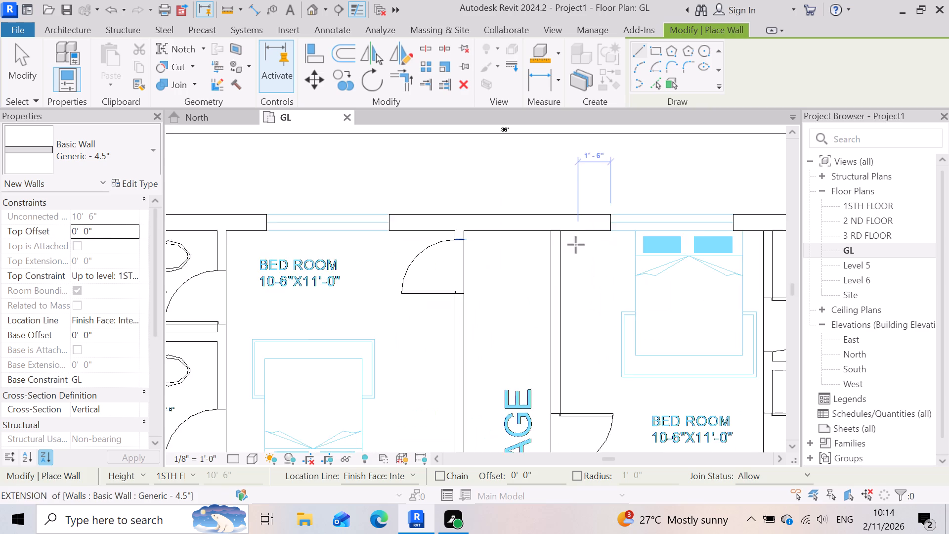
scroll(576, 245, up, 5)
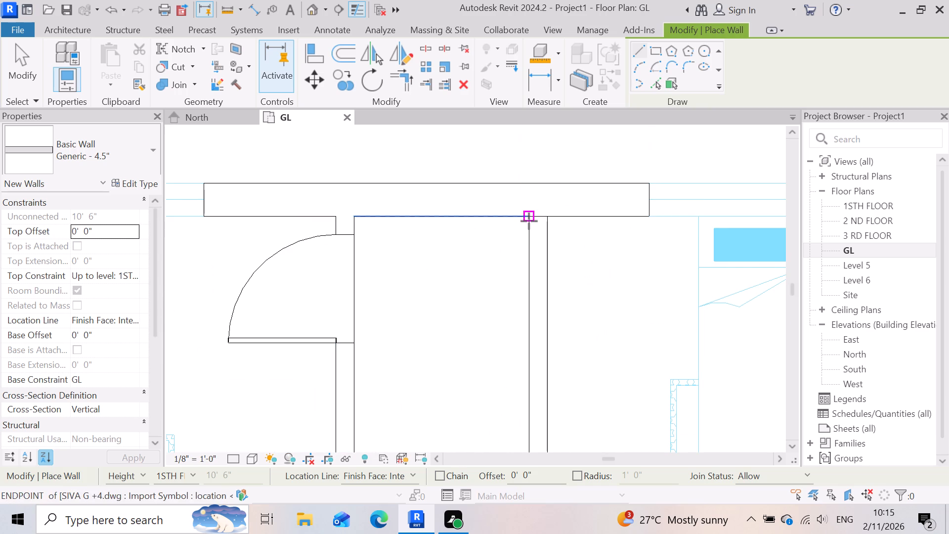
click(529, 221)
scroll(556, 213, down, 10)
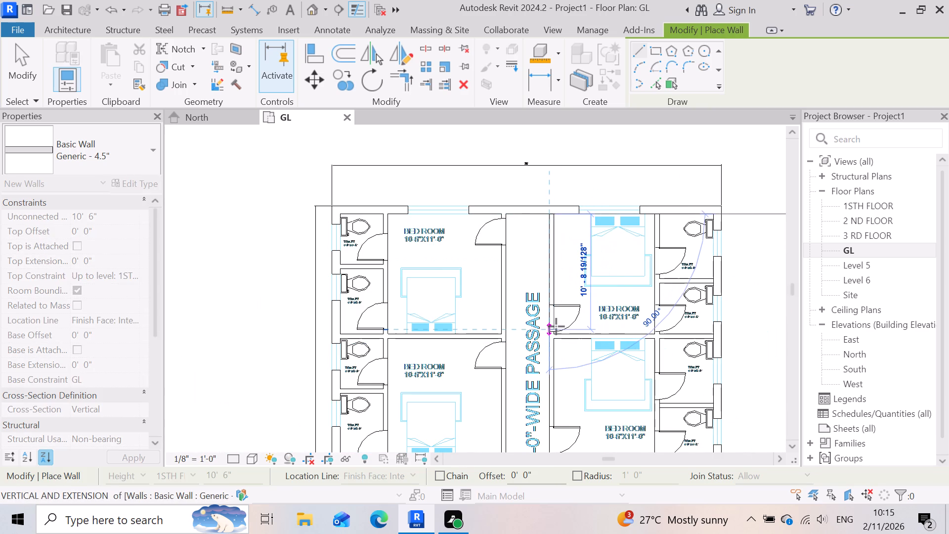
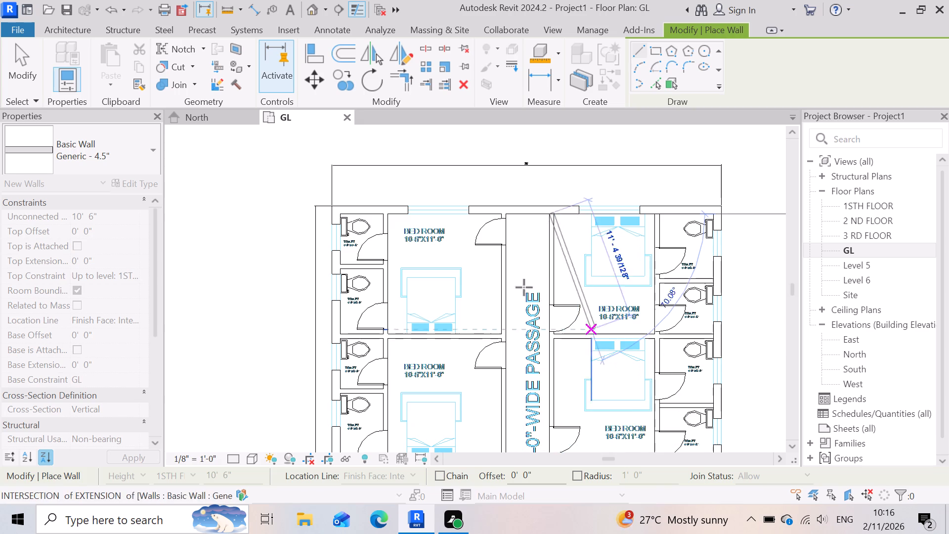
Finish the passage's east 4.5" partition at the south corner of the southernmost east-side bedroom, beside the open area near the staircase.
scroll(580, 326, down, 4)
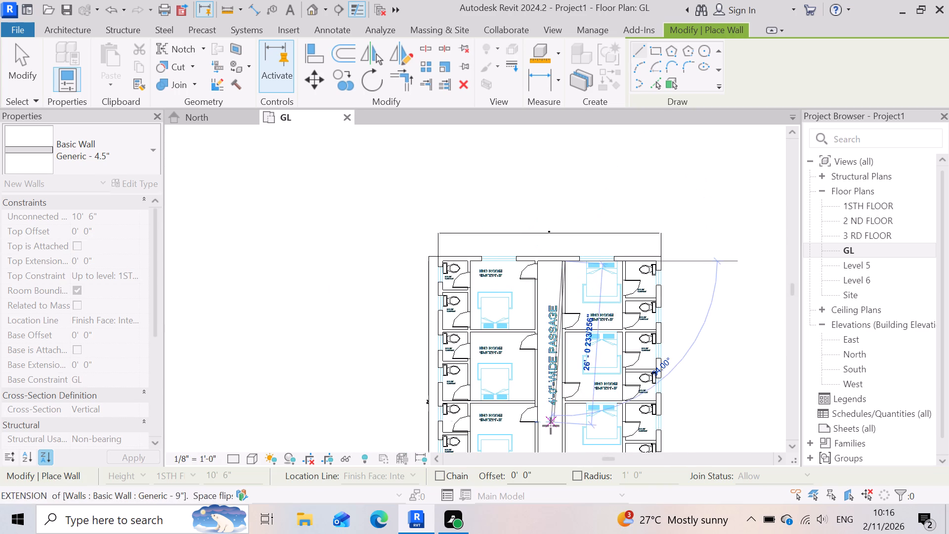
scroll(561, 377, up, 4)
scroll(560, 276, up, 4)
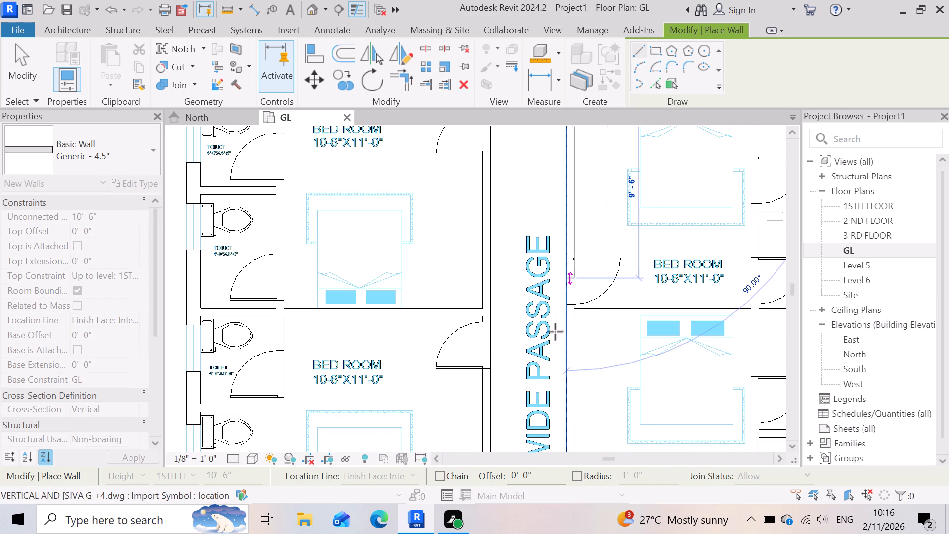
scroll(563, 389, down, 11)
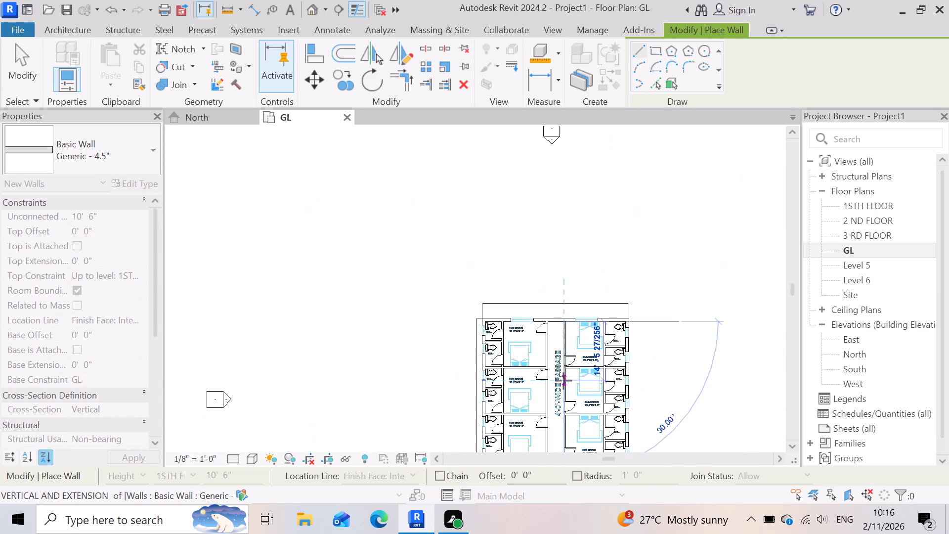
scroll(573, 391, down, 6)
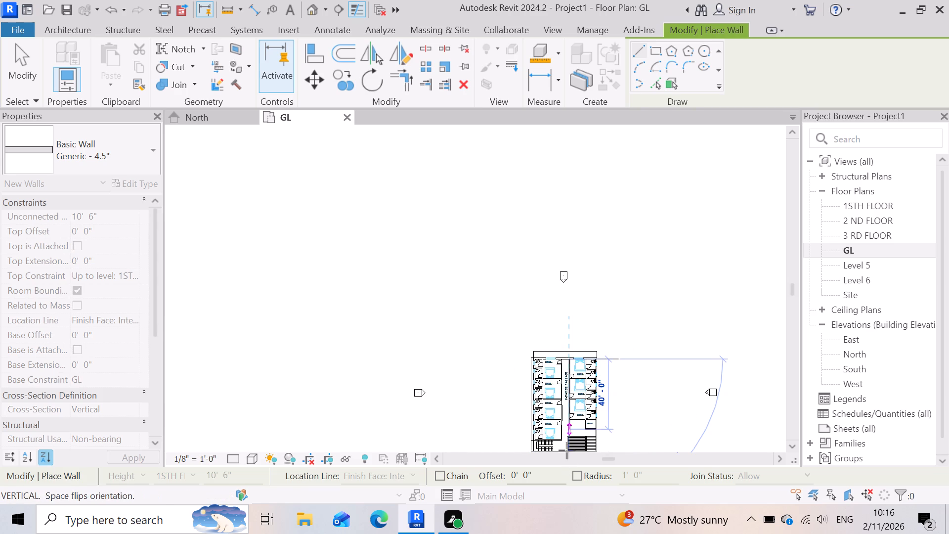
scroll(567, 442, up, 15)
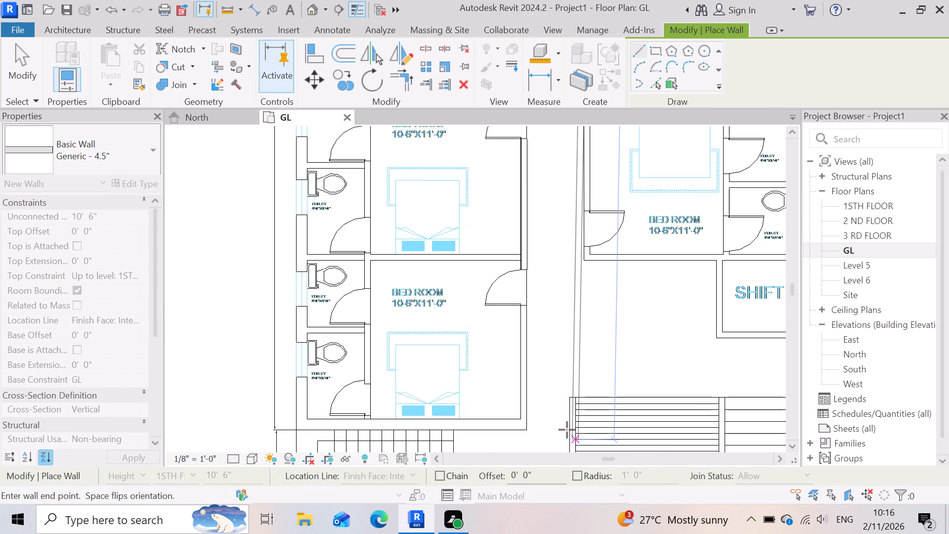
scroll(591, 280, up, 7)
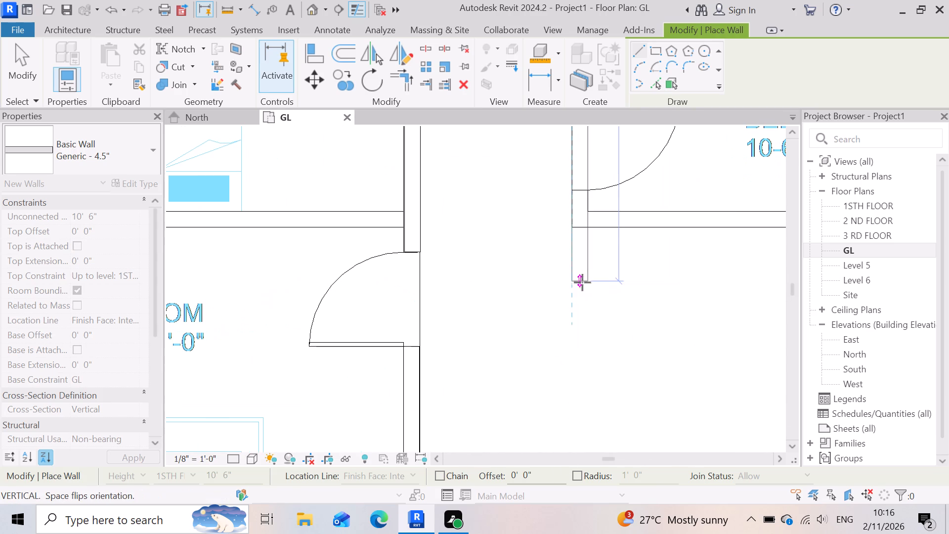
click(571, 233)
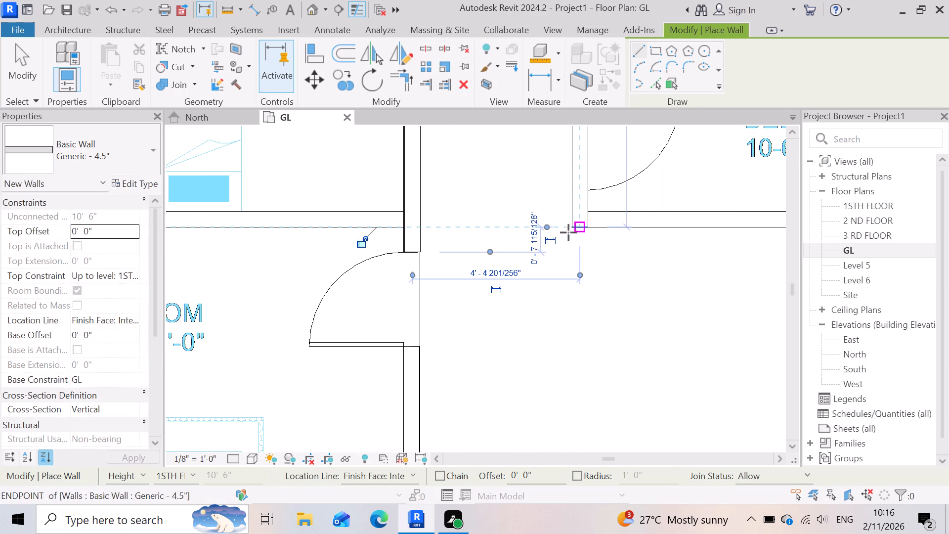
Draw the 4.5" partition along the south side of the southernmost east-side bedroom and toilet, from the passage partition to the east outer wall.
scroll(527, 262, down, 13)
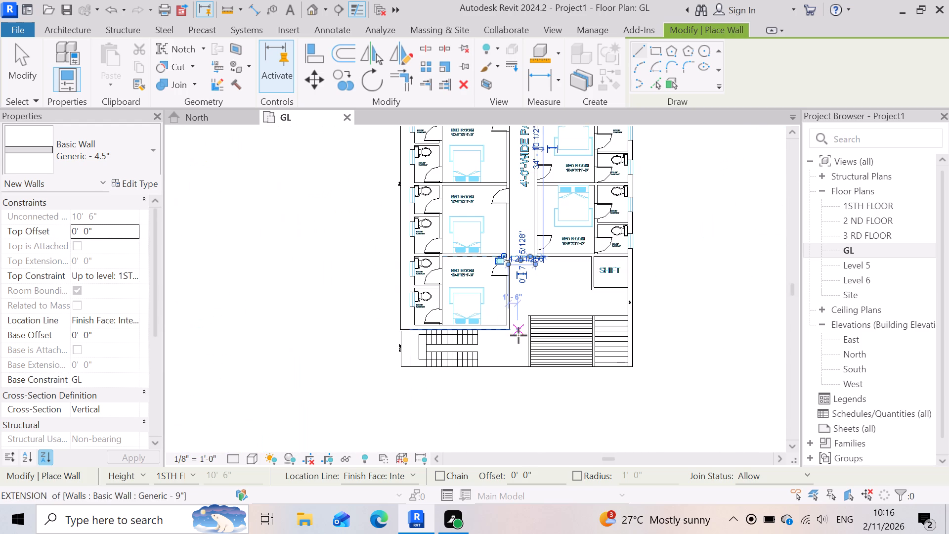
scroll(565, 356, down, 2)
scroll(585, 262, up, 5)
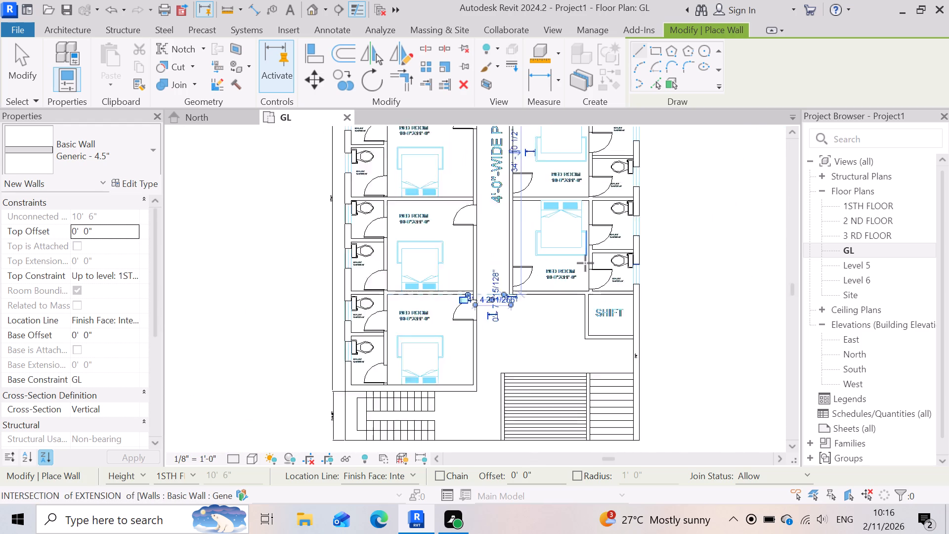
scroll(585, 263, up, 9)
scroll(503, 316, down, 4)
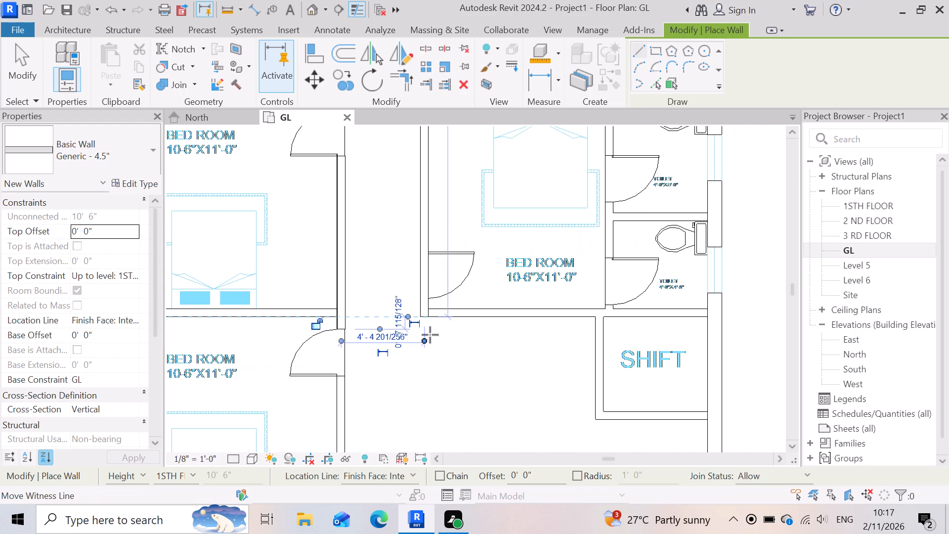
click(430, 317)
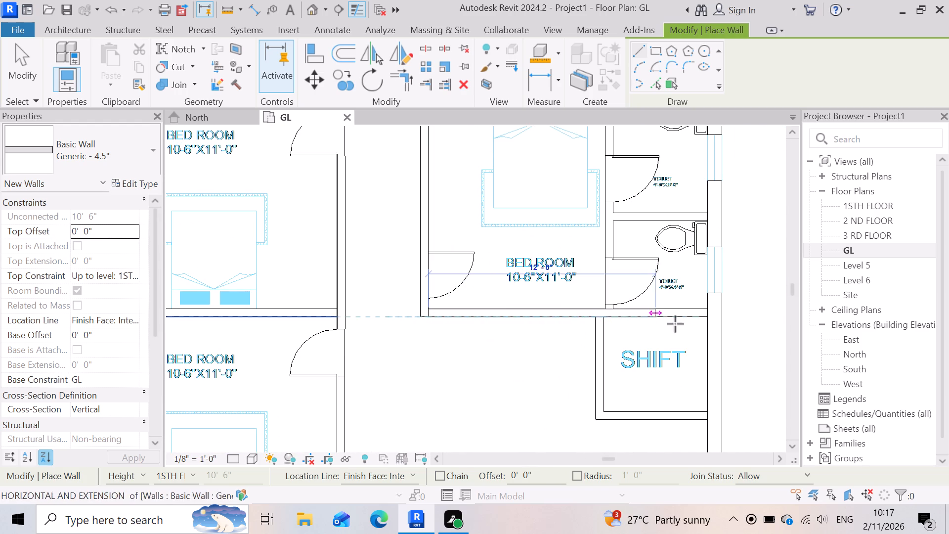
click(706, 319)
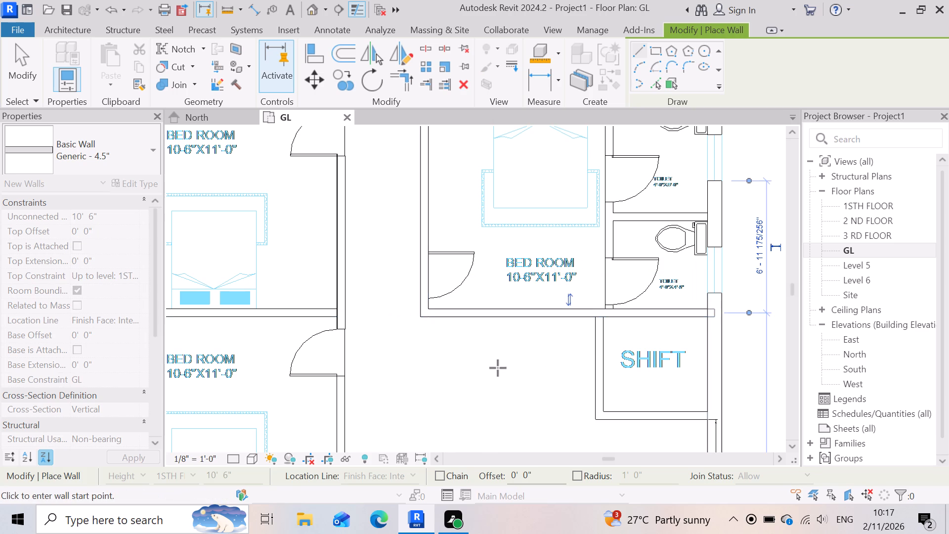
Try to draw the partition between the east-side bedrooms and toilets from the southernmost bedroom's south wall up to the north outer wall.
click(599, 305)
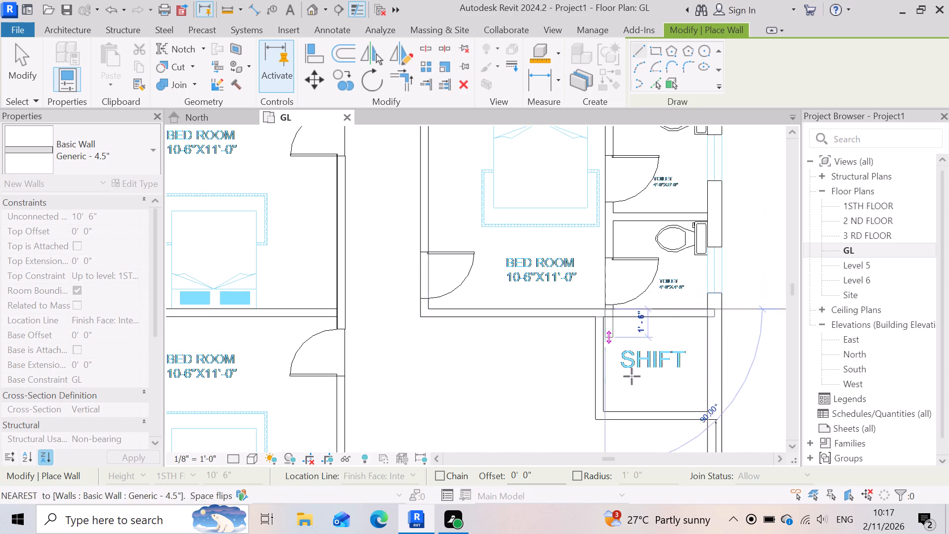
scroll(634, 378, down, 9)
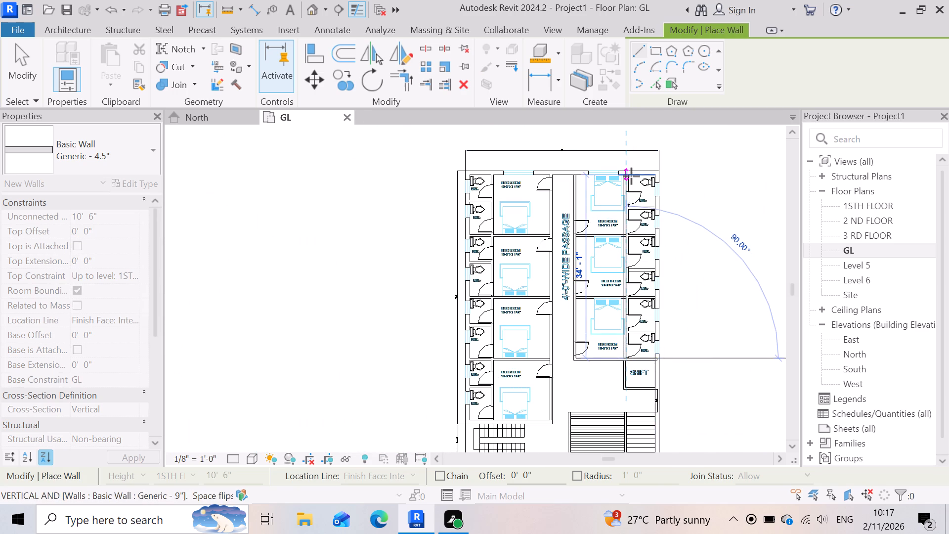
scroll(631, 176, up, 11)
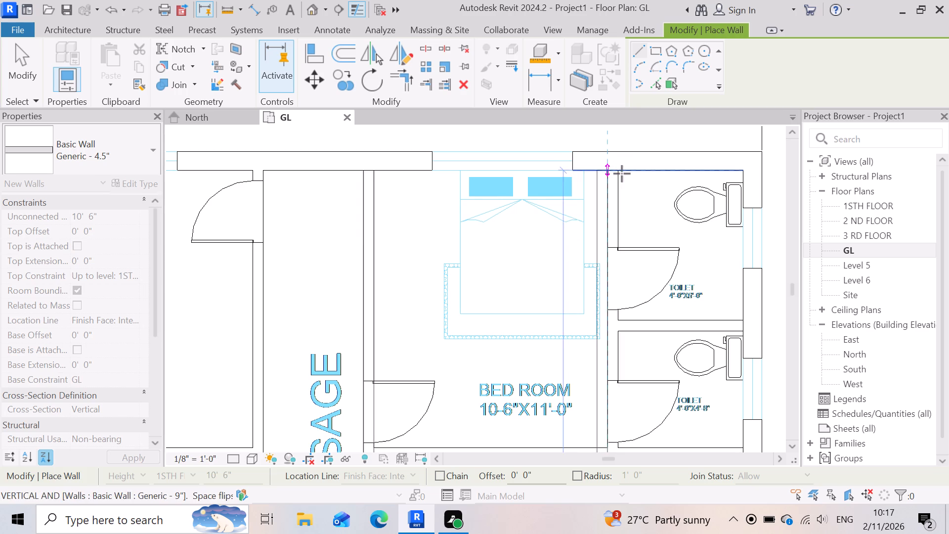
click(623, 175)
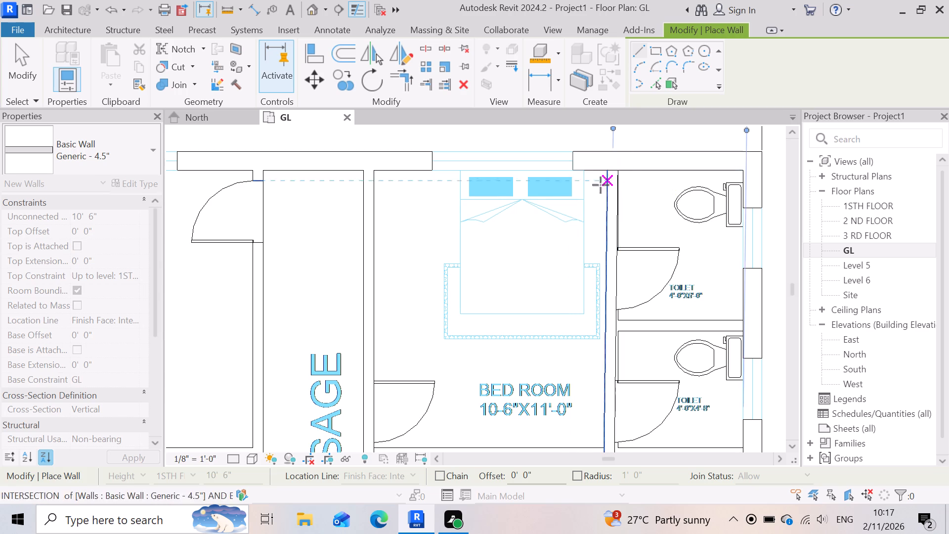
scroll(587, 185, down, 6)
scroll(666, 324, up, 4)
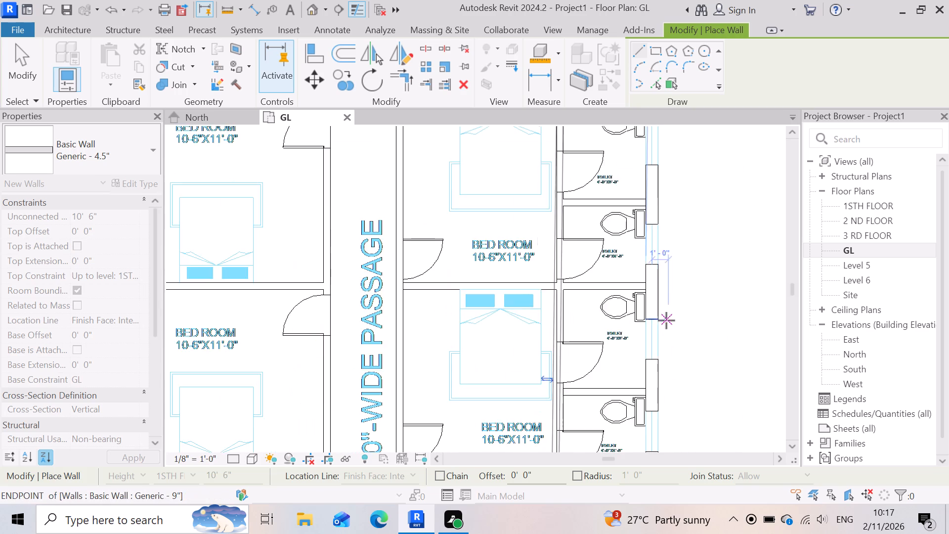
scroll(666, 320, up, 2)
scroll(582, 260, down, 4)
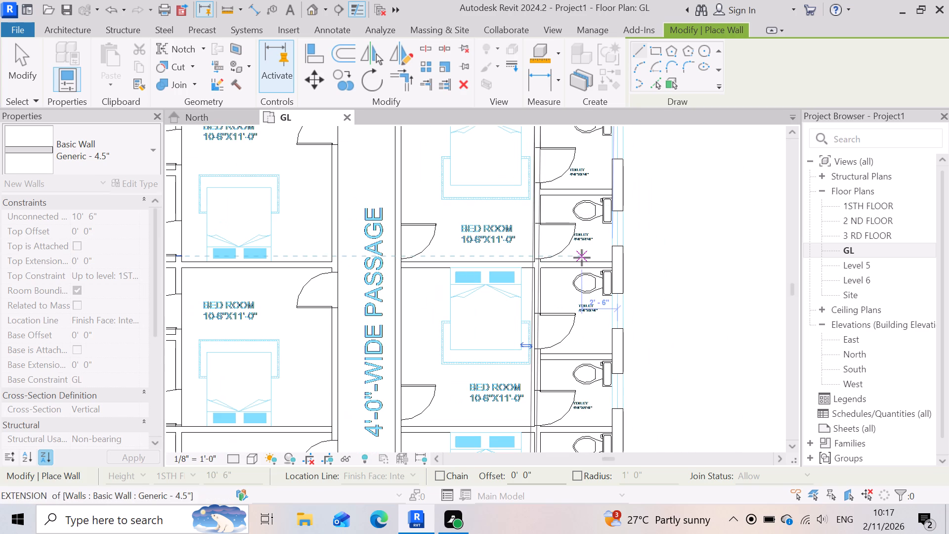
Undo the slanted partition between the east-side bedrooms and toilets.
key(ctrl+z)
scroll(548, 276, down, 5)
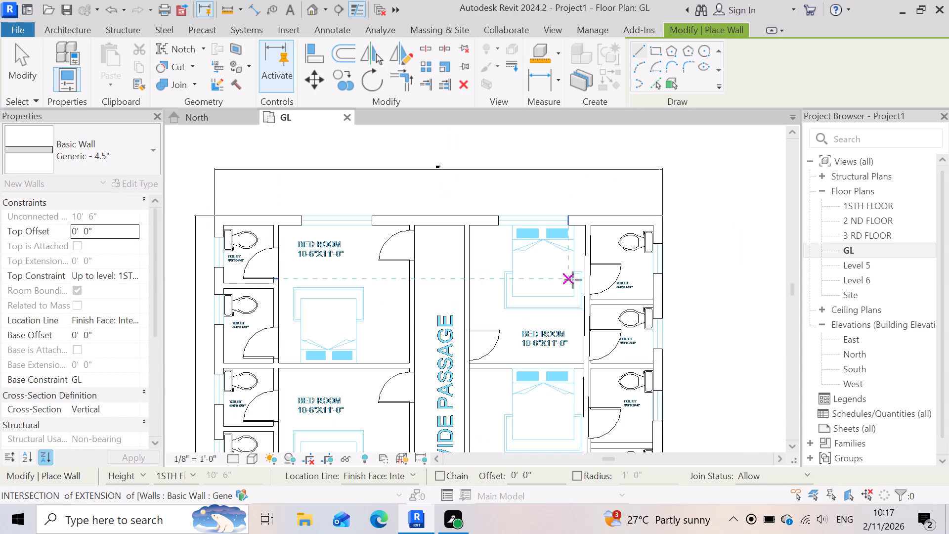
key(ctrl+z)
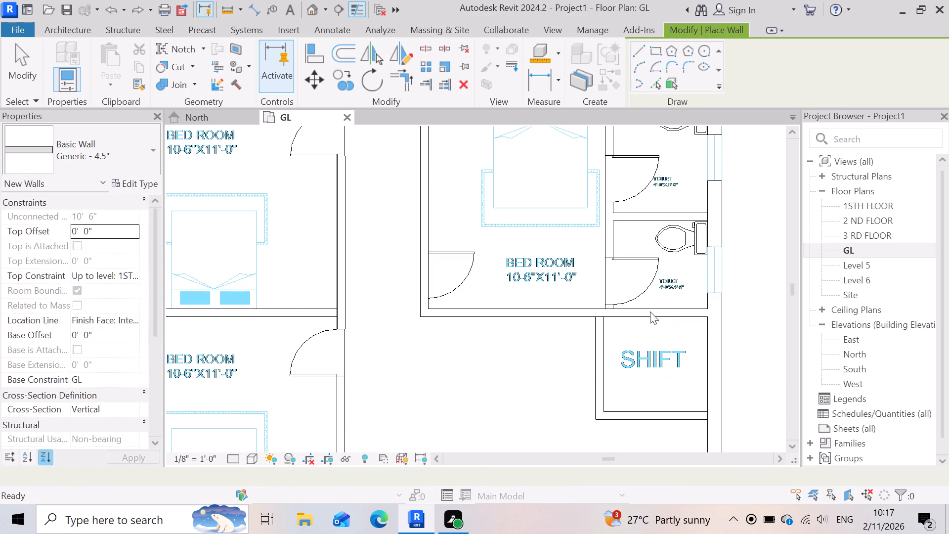
Draw the 4.5" partition between the east-side bedrooms and toilets from the north outer wall straight down to the southernmost bedroom's south wall.
scroll(621, 278, down, 5)
scroll(632, 327, down, 7)
scroll(622, 207, up, 15)
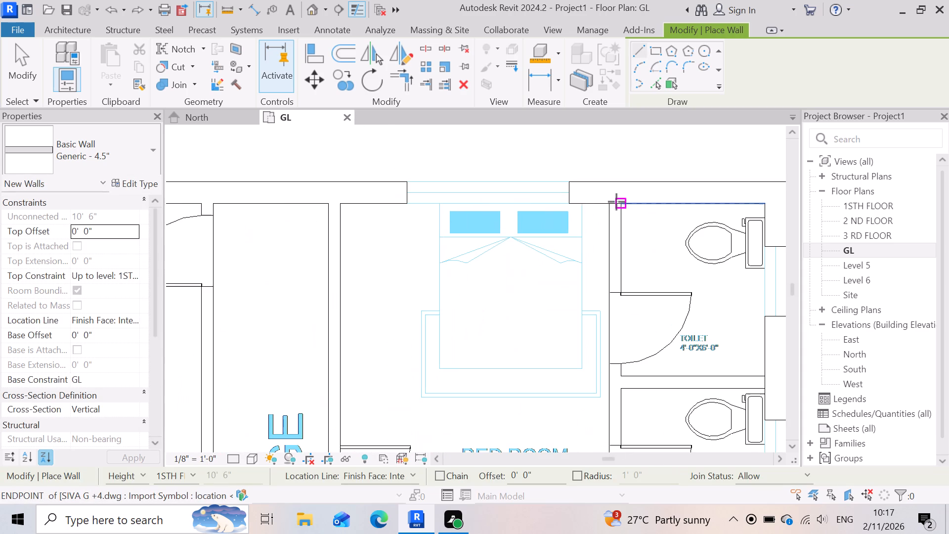
click(611, 207)
scroll(614, 209, down, 8)
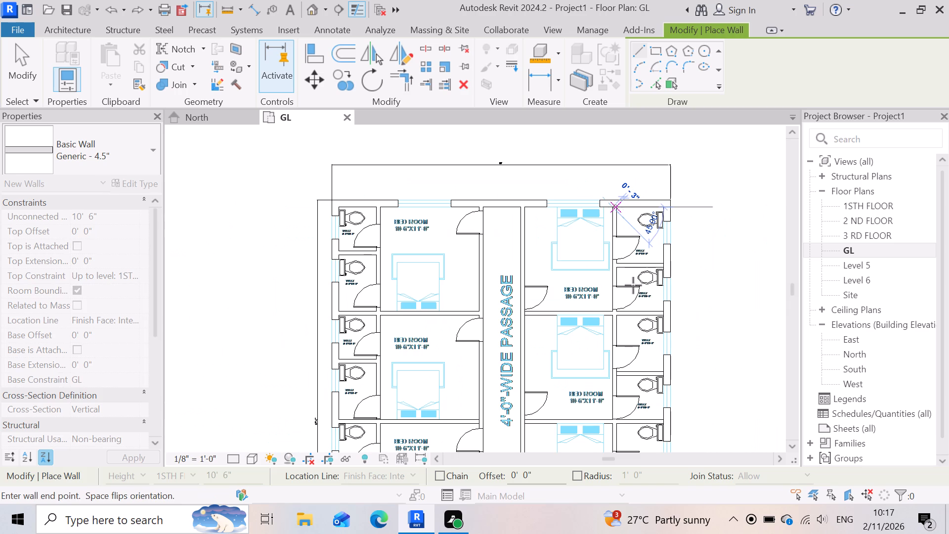
scroll(612, 390, down, 5)
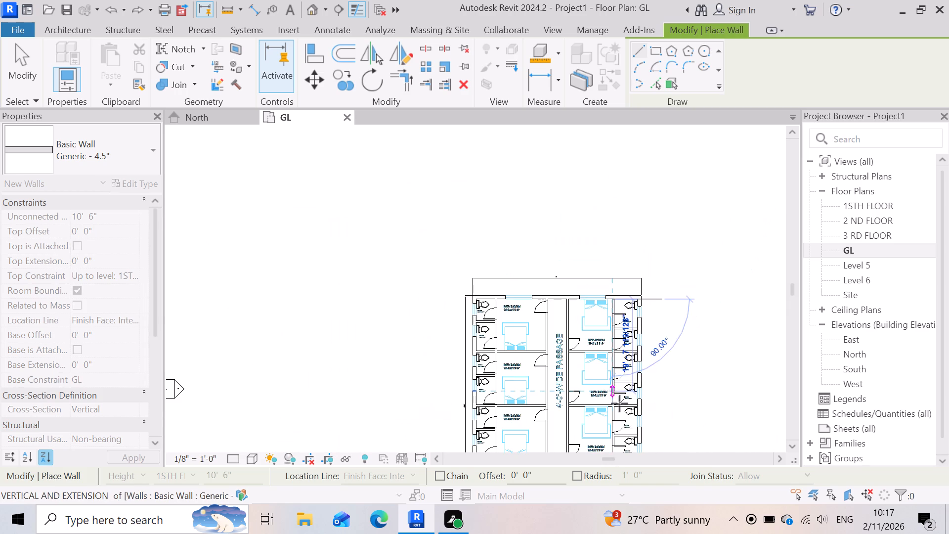
scroll(623, 437, up, 4)
scroll(612, 364, down, 5)
scroll(598, 412, up, 5)
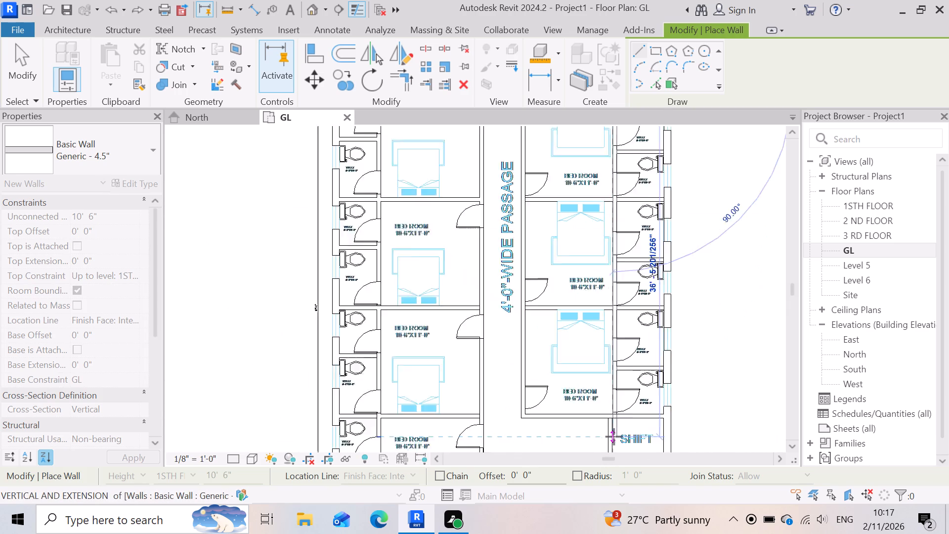
scroll(614, 437, up, 8)
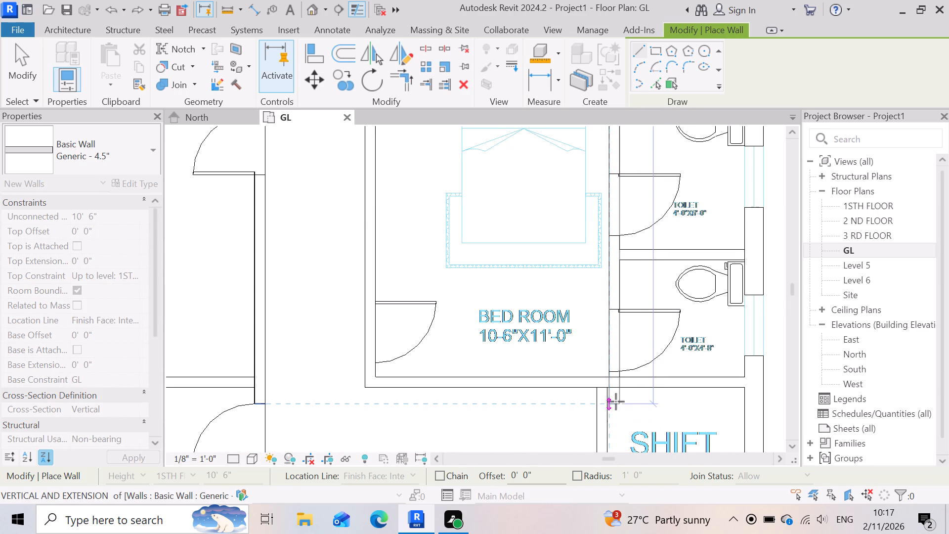
scroll(619, 388, up, 7)
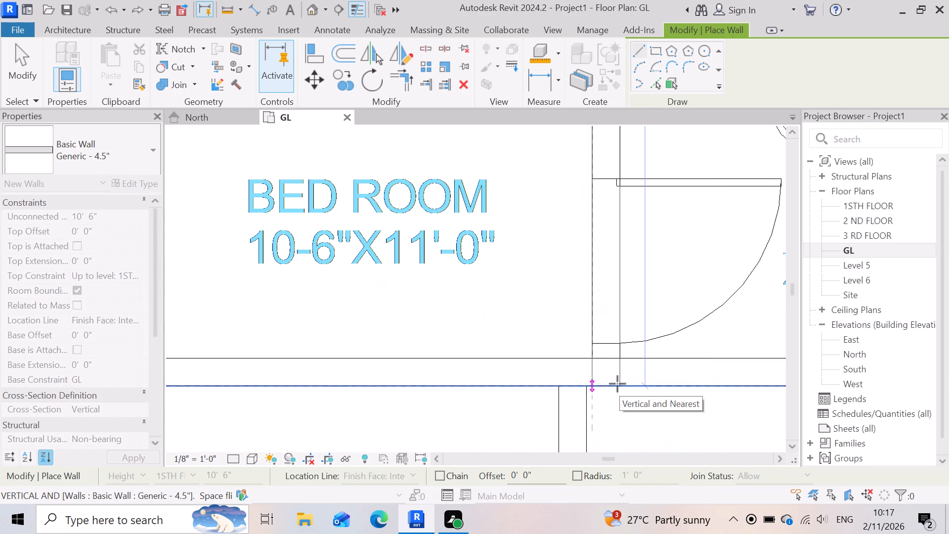
click(614, 362)
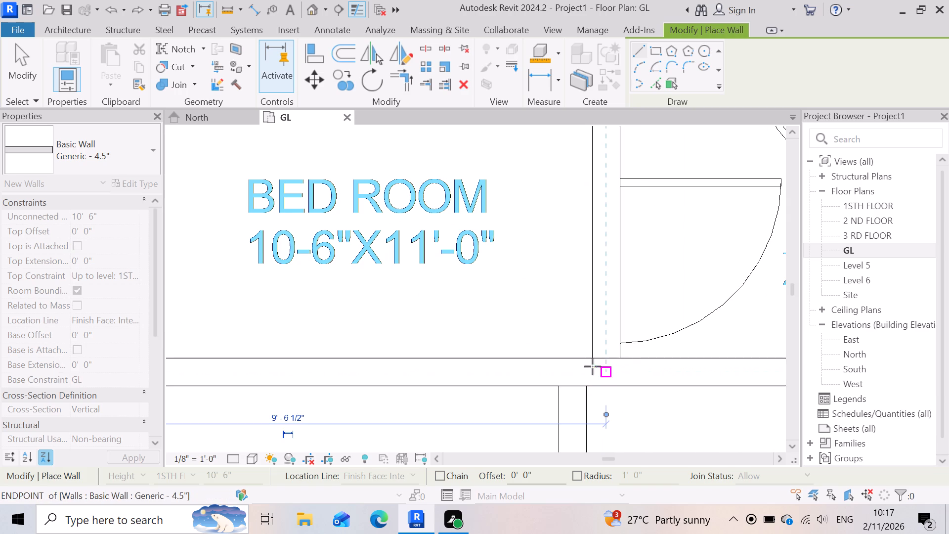
Draw the 4.5" partition between the northernmost and second east-side bedrooms, from the passage partition to the toilet partition.
scroll(560, 379, down, 9)
scroll(386, 426, down, 4)
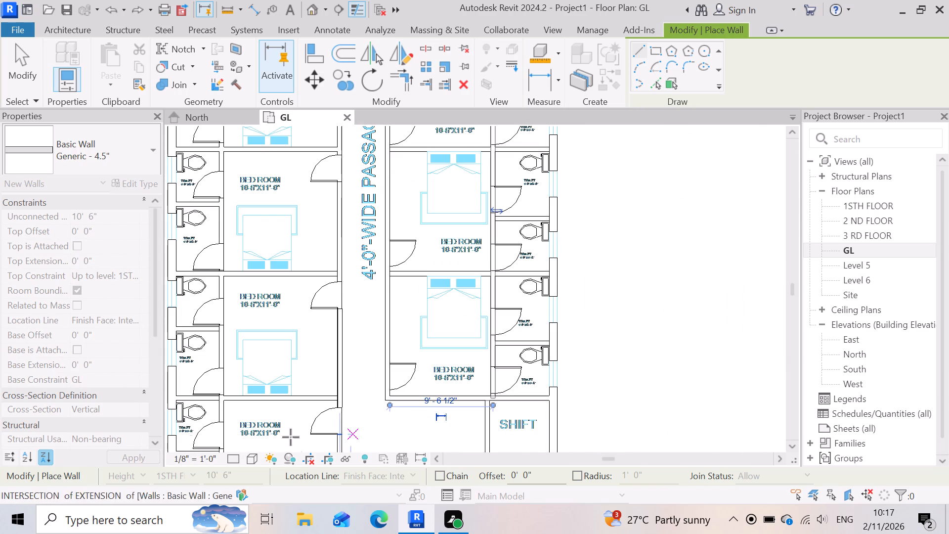
scroll(372, 460, down, 2)
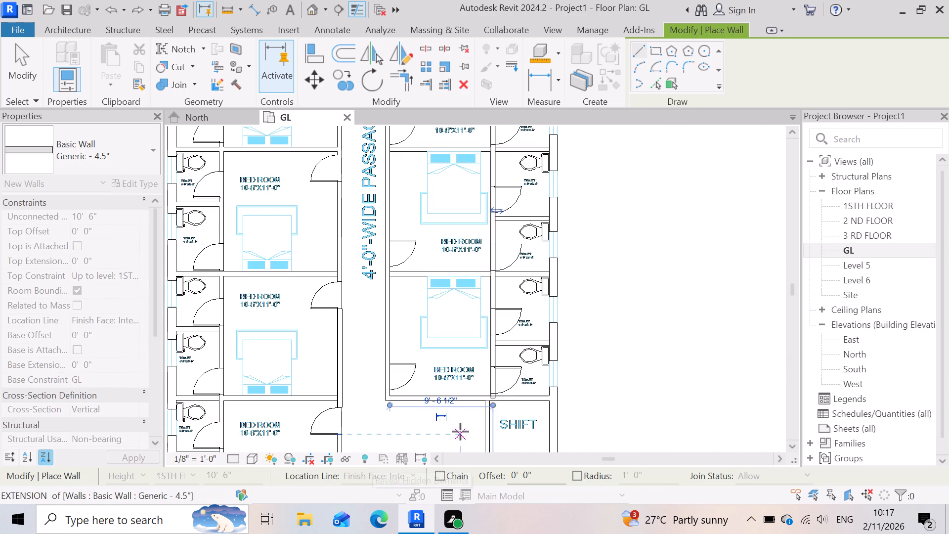
scroll(460, 432, down, 3)
scroll(324, 186, up, 2)
scroll(399, 199, up, 3)
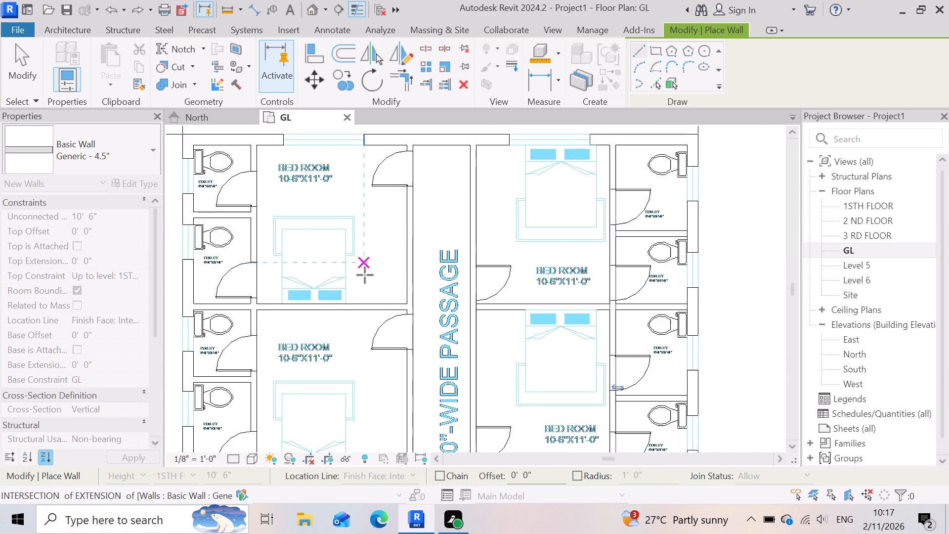
scroll(479, 304, up, 10)
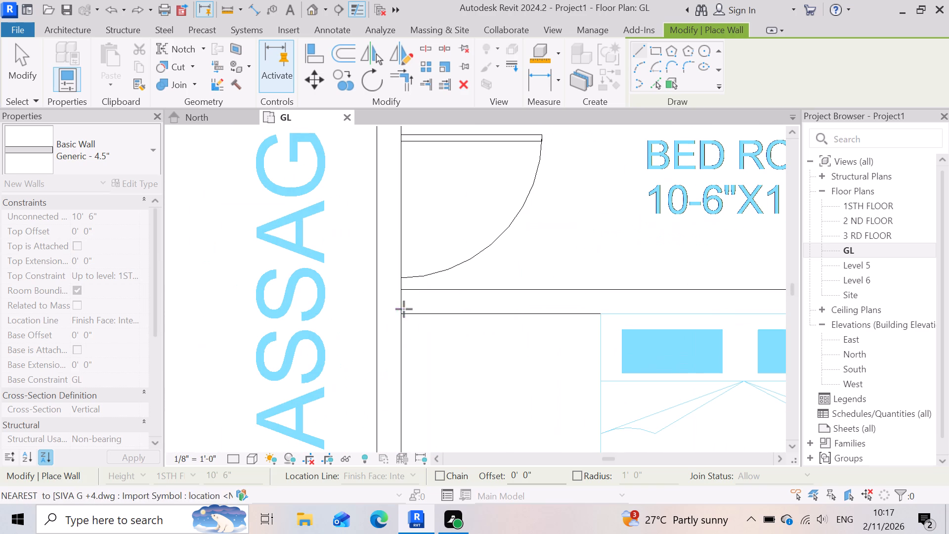
click(405, 311)
scroll(397, 315, down, 4)
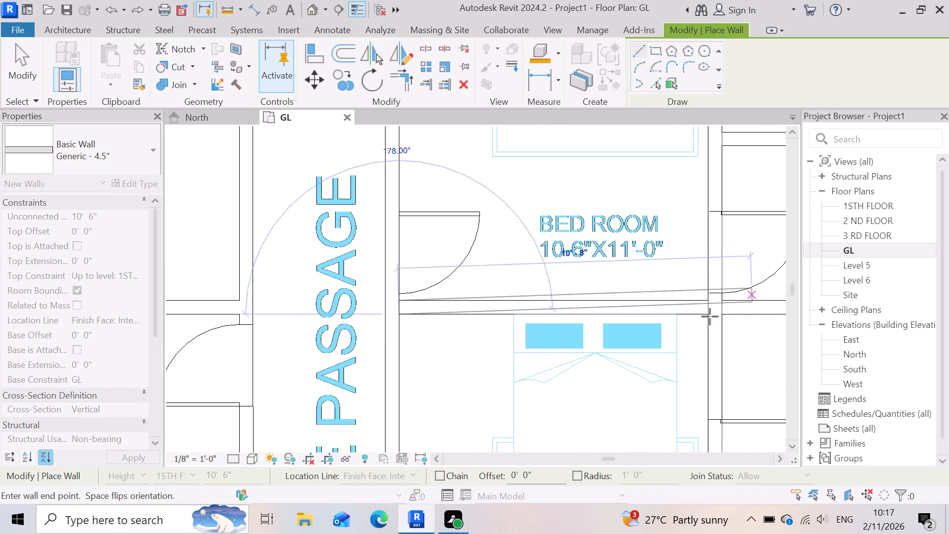
click(707, 318)
scroll(543, 289, down, 3)
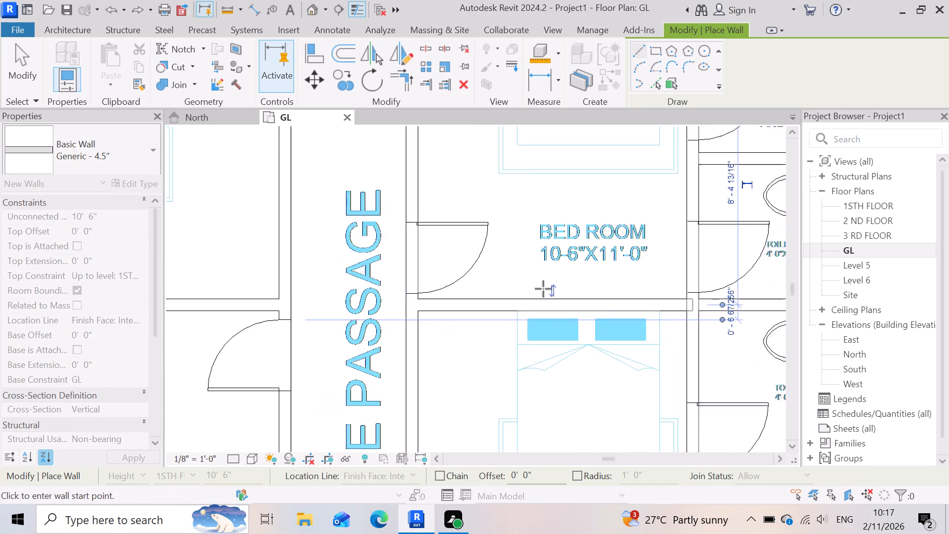
scroll(543, 289, down, 2)
key(Escape)
Draw the 4.5" partition between the second and southernmost east-side bedrooms, about 9'-4" from the passage partition to the toilet partition.
scroll(539, 283, down, 9)
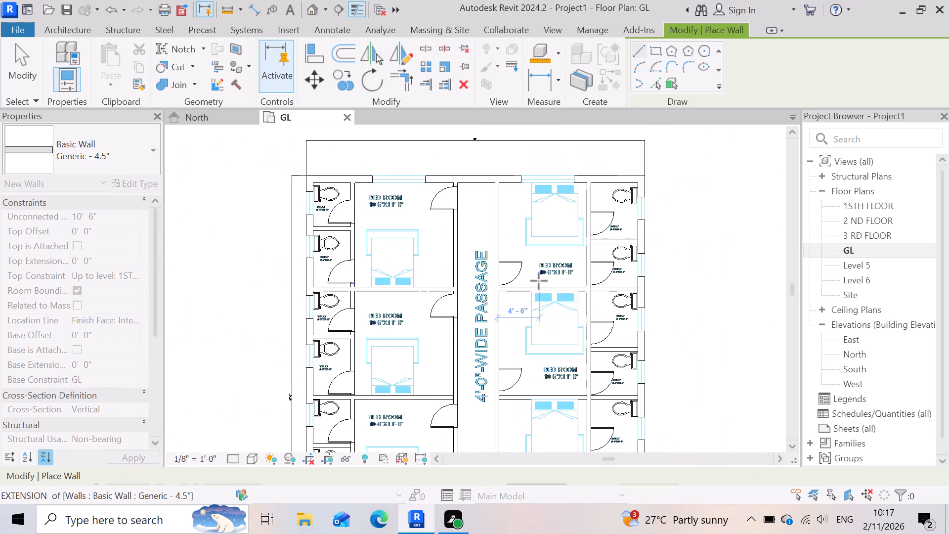
scroll(534, 403, up, 9)
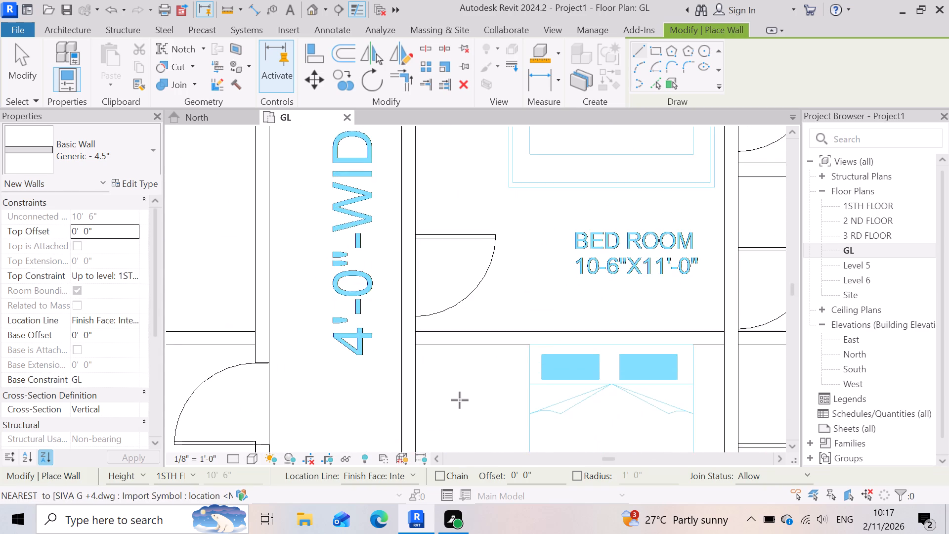
scroll(460, 400, up, 2)
click(403, 331)
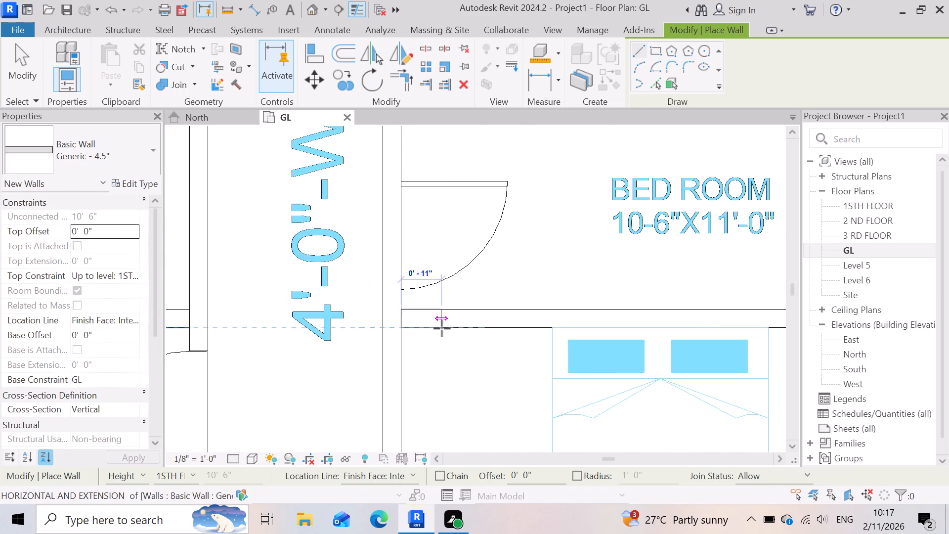
scroll(442, 328, down, 4)
scroll(662, 334, up, 4)
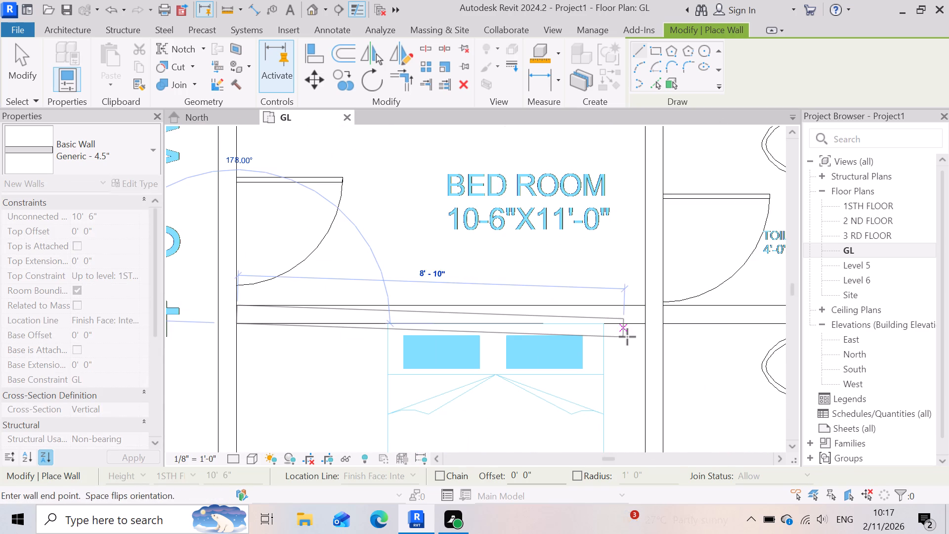
click(646, 319)
key(Escape)
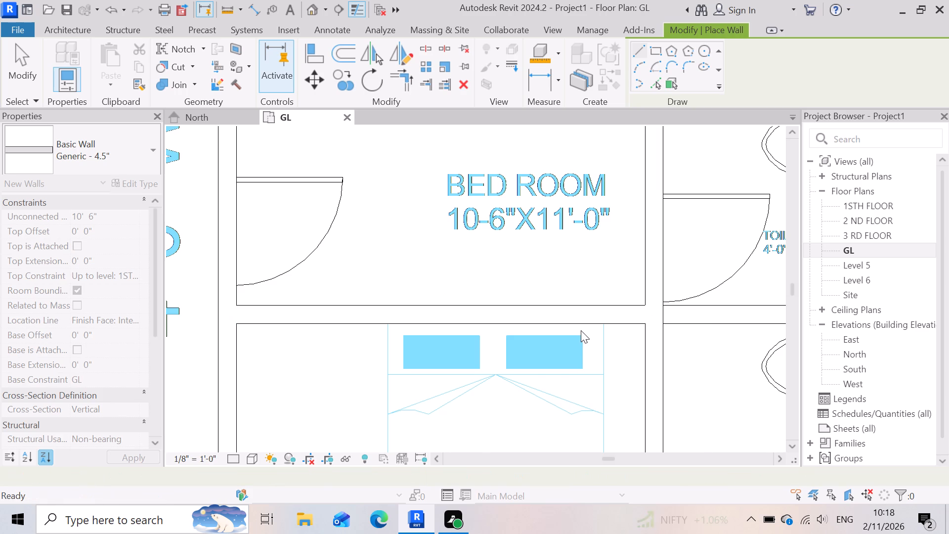
Draw the 4.5" partition between the northernmost east-side bedroom's two toilets, about 5'-0" from the bedroom partition to the east outer wall.
scroll(604, 308, down, 10)
scroll(533, 433, up, 7)
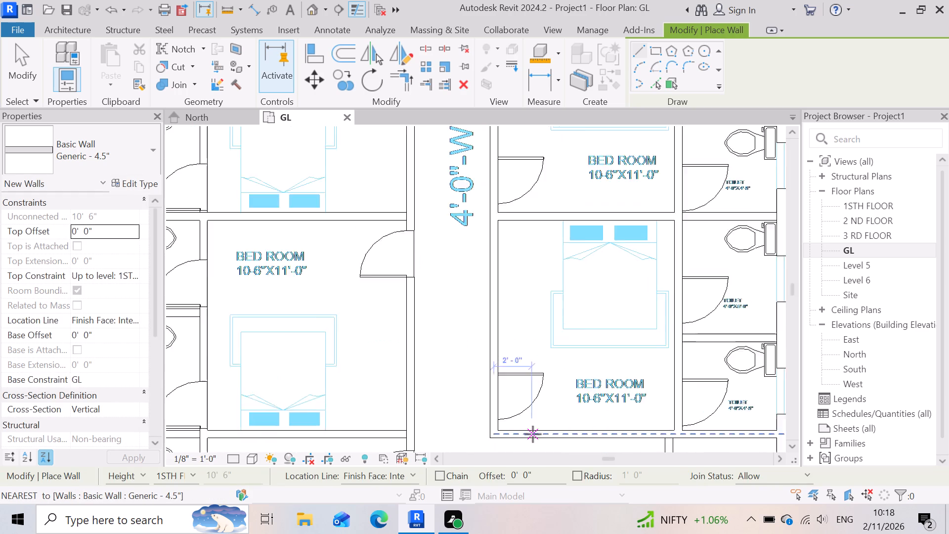
scroll(533, 434, up, 1)
scroll(543, 366, down, 9)
scroll(550, 426, up, 4)
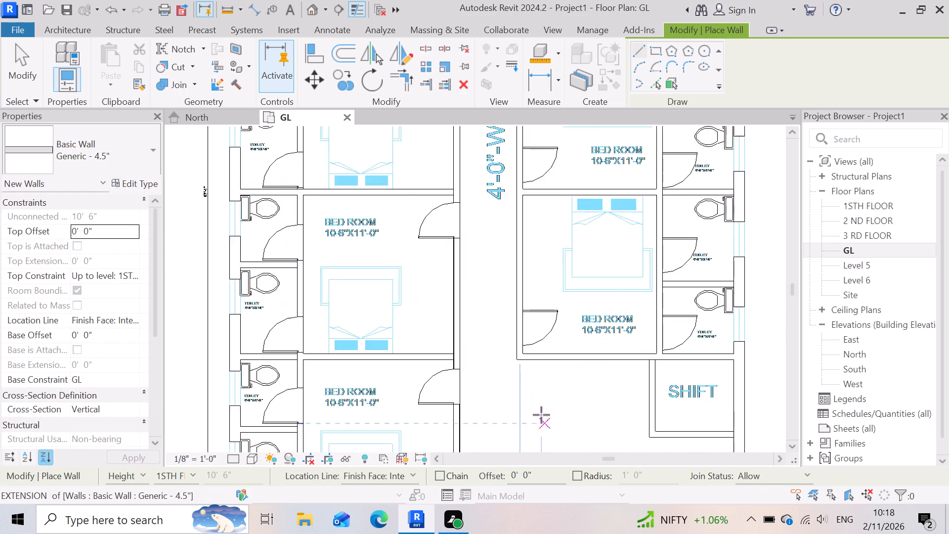
scroll(541, 415, up, 3)
scroll(531, 348, down, 7)
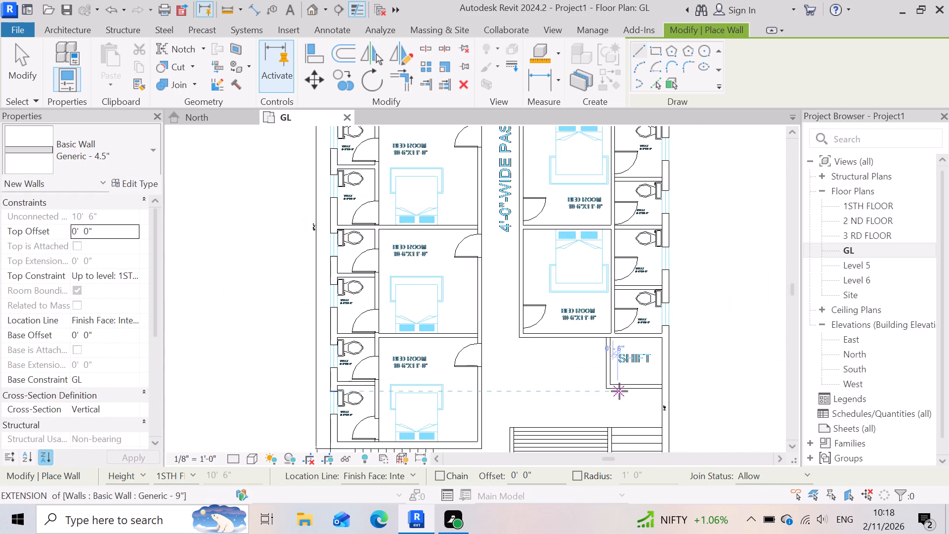
scroll(619, 391, down, 3)
scroll(650, 273, down, 4)
scroll(657, 190, up, 5)
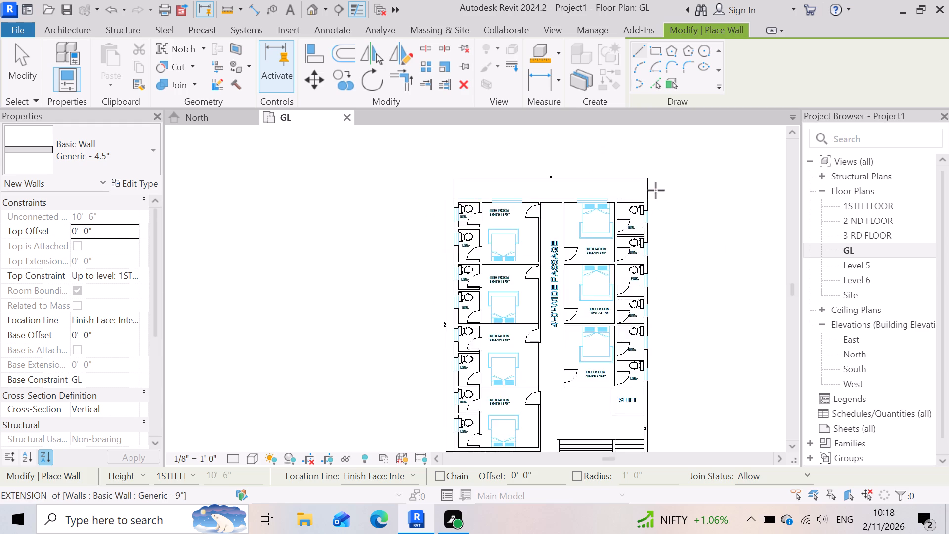
scroll(656, 190, up, 4)
scroll(624, 298, up, 10)
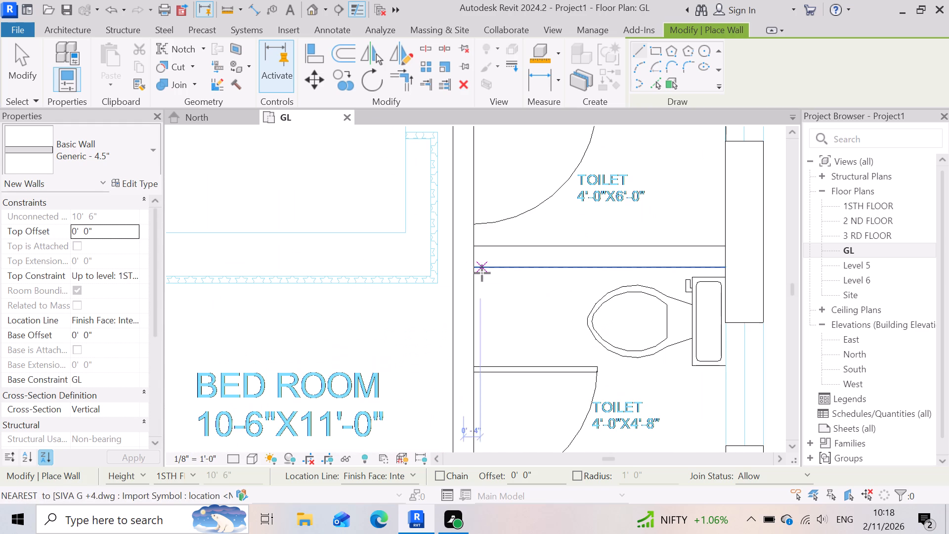
click(475, 269)
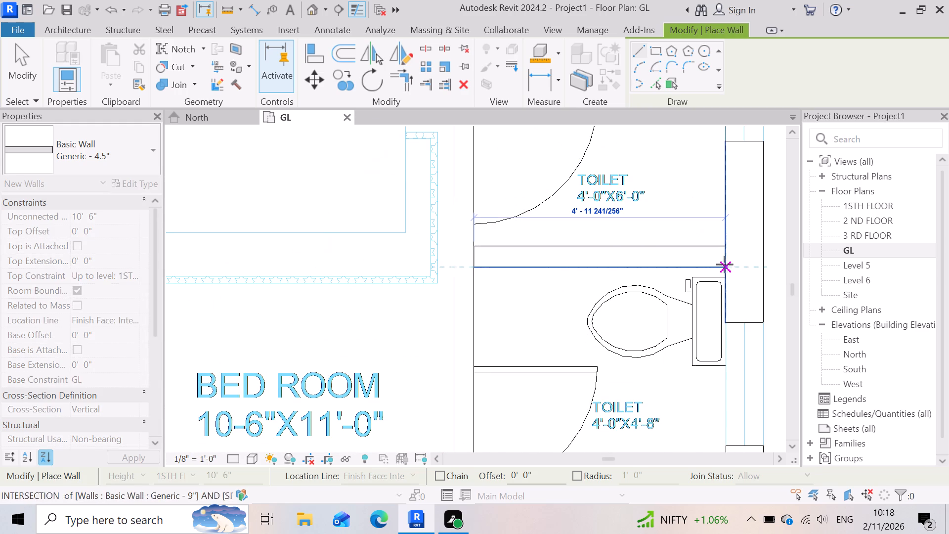
click(727, 265)
scroll(570, 239, down, 3)
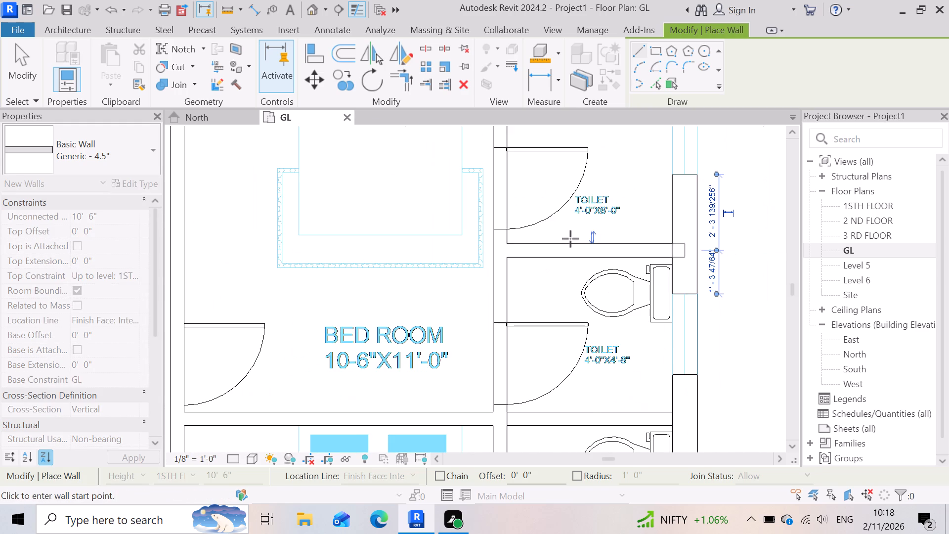
key(Escape)
Draw the 4.5" toilet partition in line with the wall between the northernmost and second east-side bedrooms, ending at the east outer wall.
scroll(582, 218, down, 9)
scroll(570, 302, up, 4)
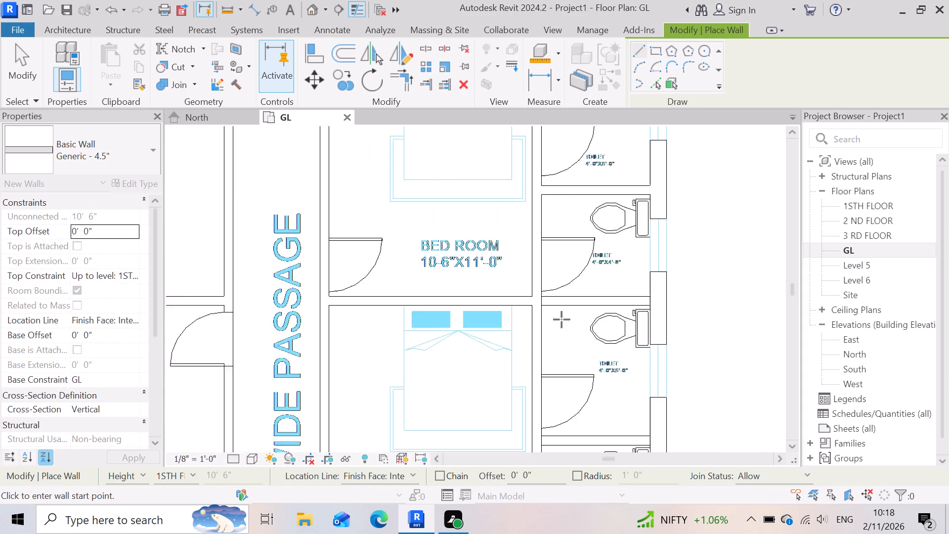
scroll(561, 319, up, 5)
click(517, 292)
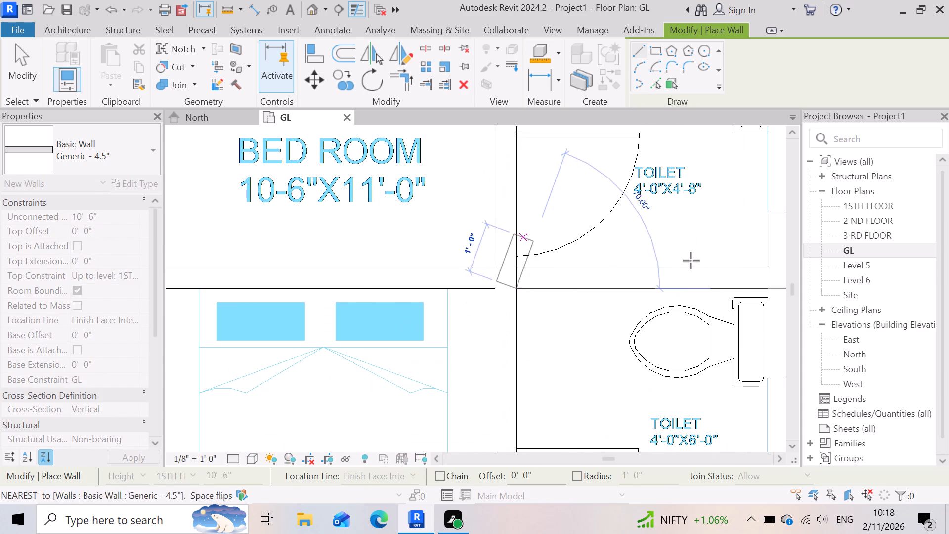
click(767, 292)
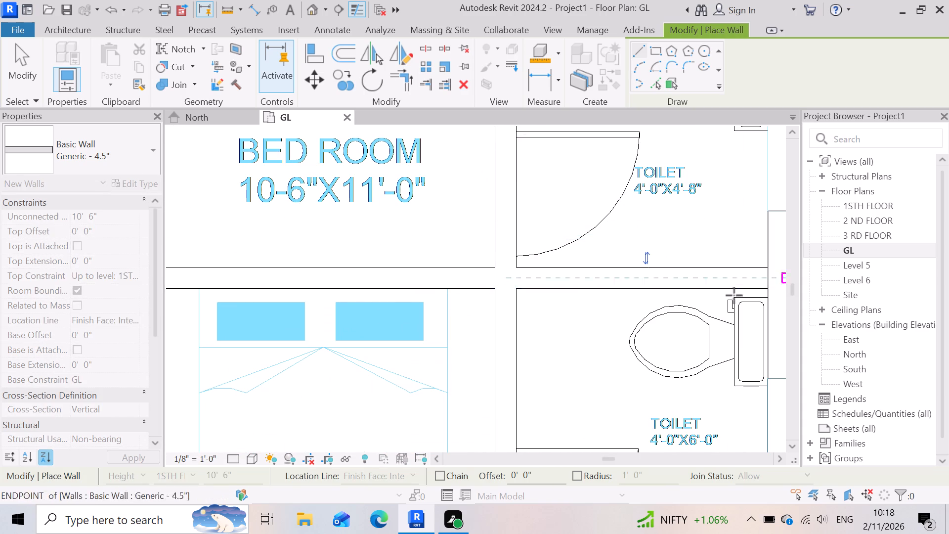
scroll(563, 249, down, 8)
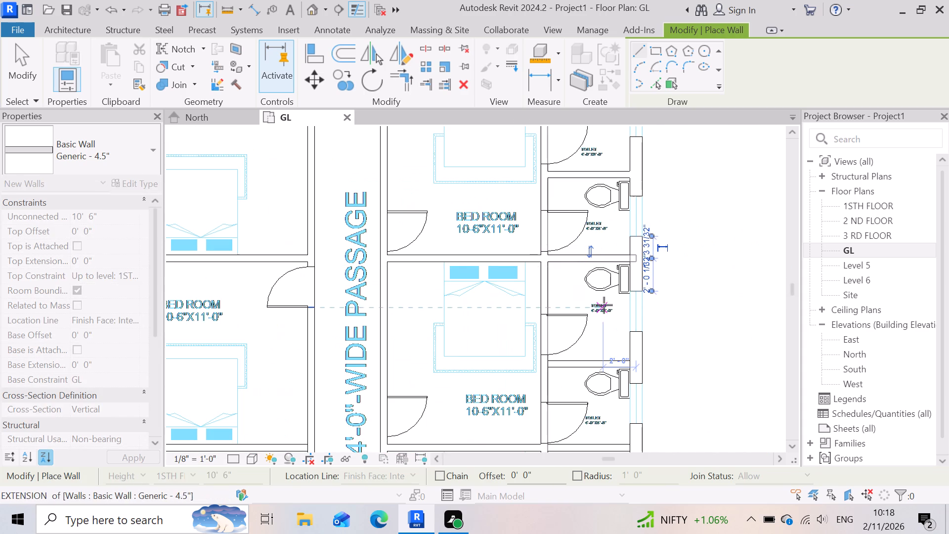
key(Escape)
Draw the 4.5" partition between the second east-side bedroom's two toilets, about 5'-0" from the bedroom partition to the east outer wall.
scroll(579, 331, down, 8)
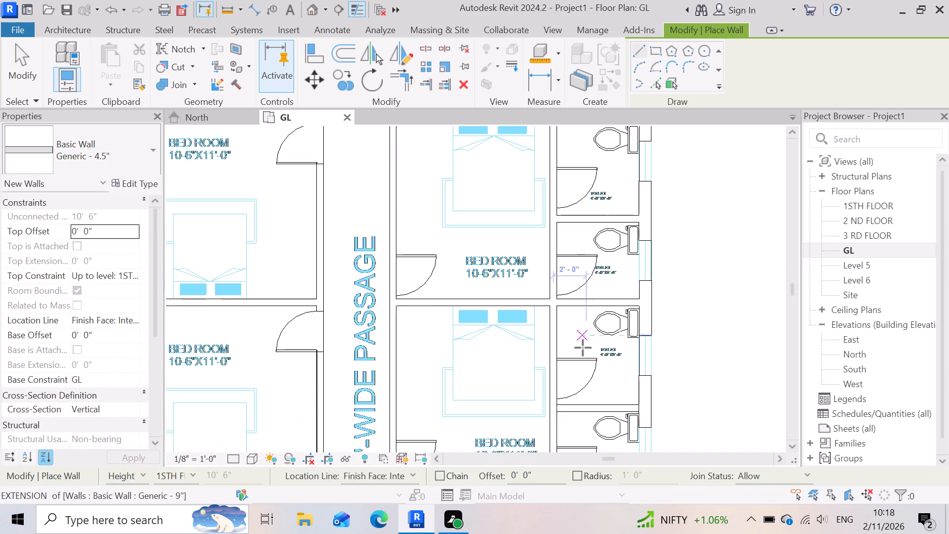
scroll(546, 402, up, 3)
scroll(571, 420, down, 1)
scroll(576, 427, up, 4)
scroll(554, 305, down, 7)
scroll(576, 357, up, 9)
click(491, 306)
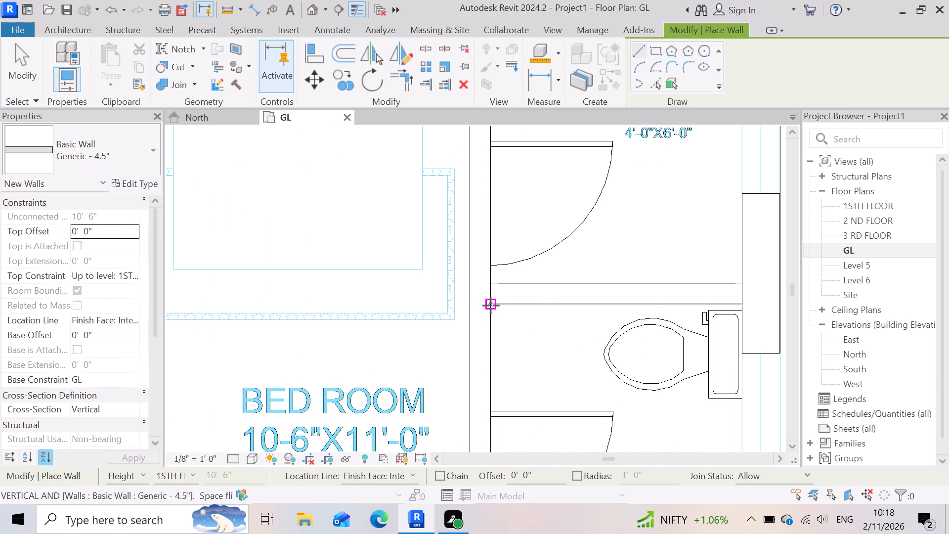
click(742, 298)
key(Escape)
Draw the 4.5" toilet partition, about 5'-0" long, in line with the wall between the second and southernmost east-side bedrooms.
scroll(559, 288, down, 4)
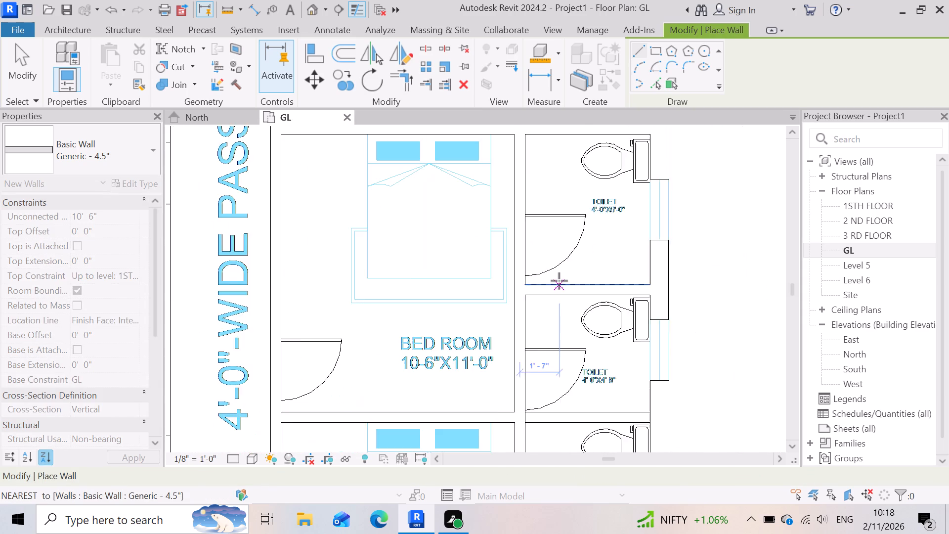
scroll(559, 281, down, 3)
scroll(557, 407, up, 9)
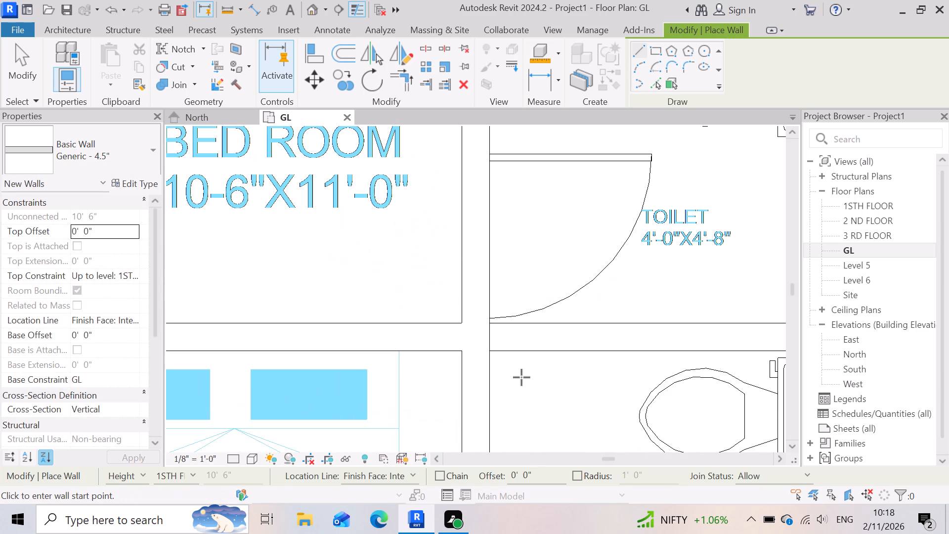
click(495, 354)
scroll(494, 354, down, 5)
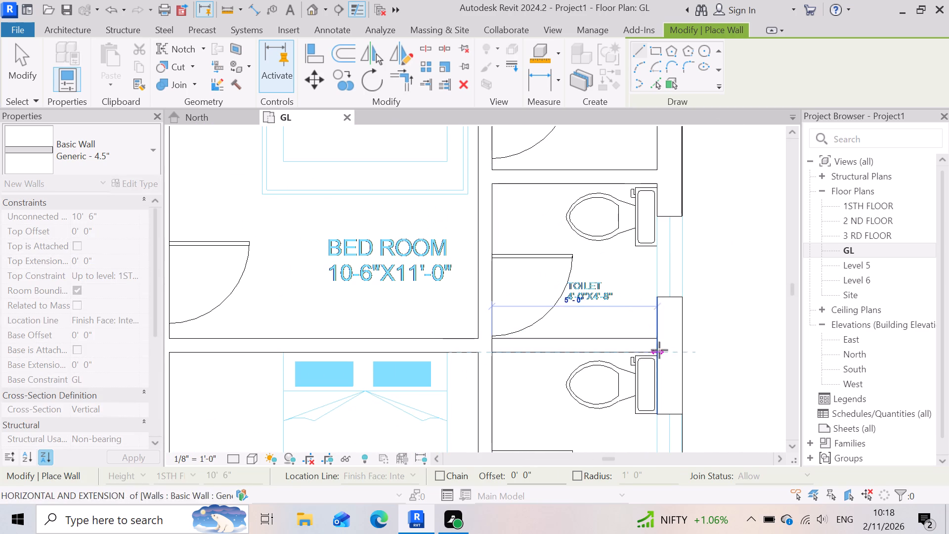
click(659, 355)
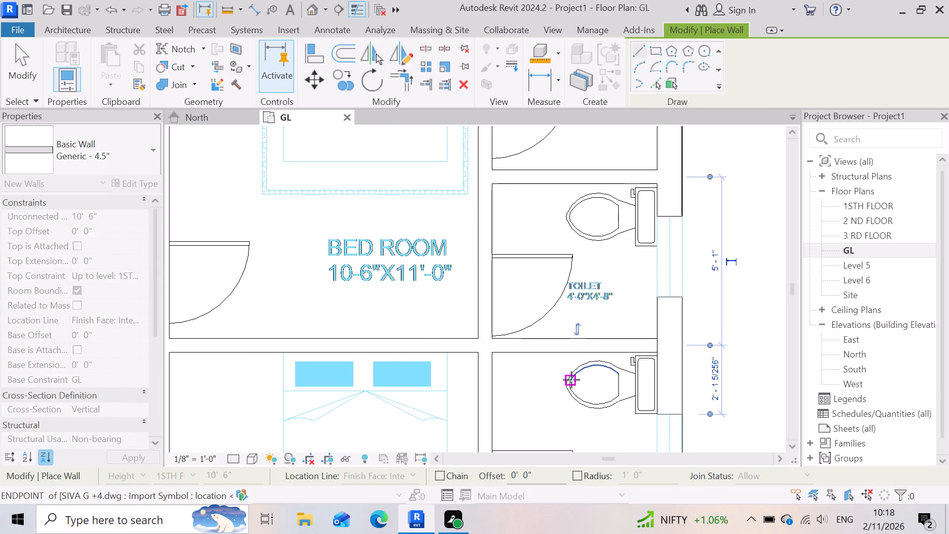
key(Escape)
Draw the 4.5" partition between the southernmost east-side bedroom's two toilets, from the bedroom partition to the east outer wall.
scroll(567, 345, down, 10)
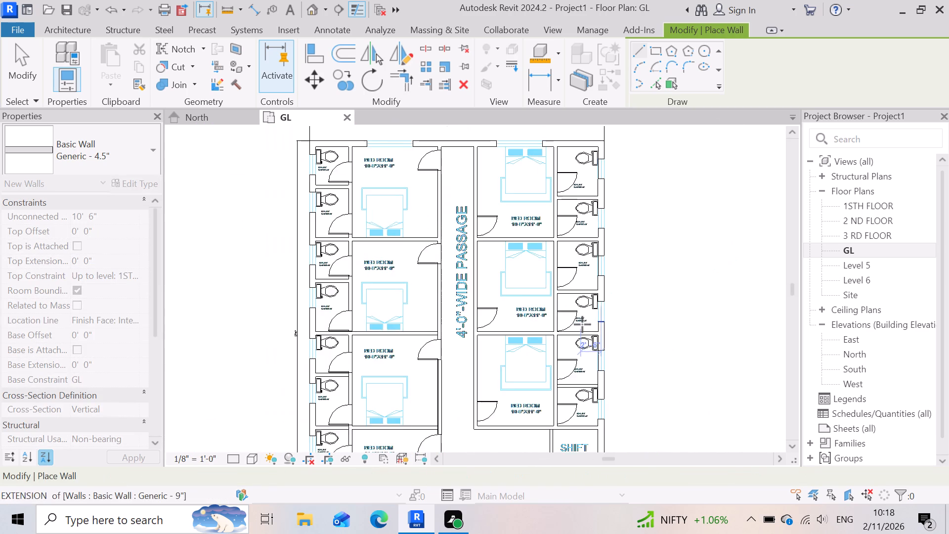
scroll(582, 324, down, 3)
scroll(585, 404, up, 15)
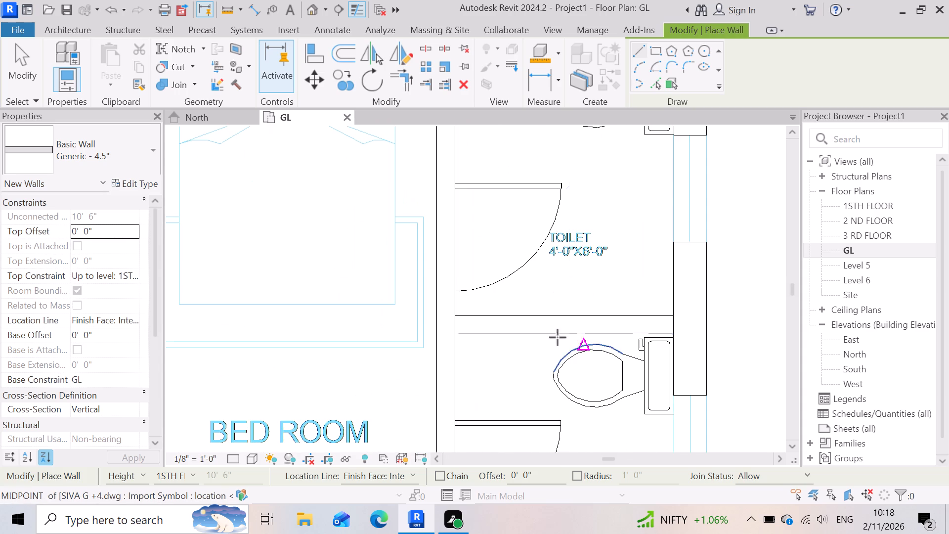
click(457, 338)
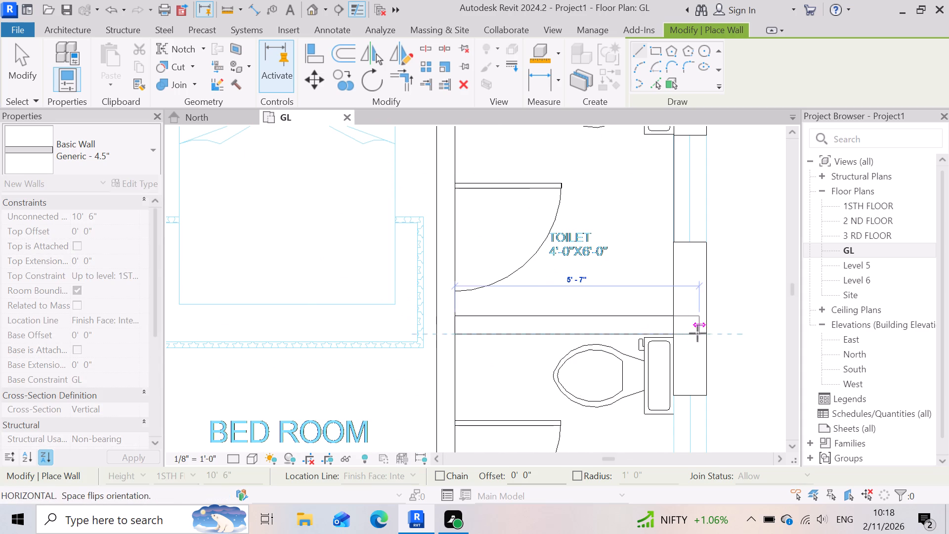
click(675, 334)
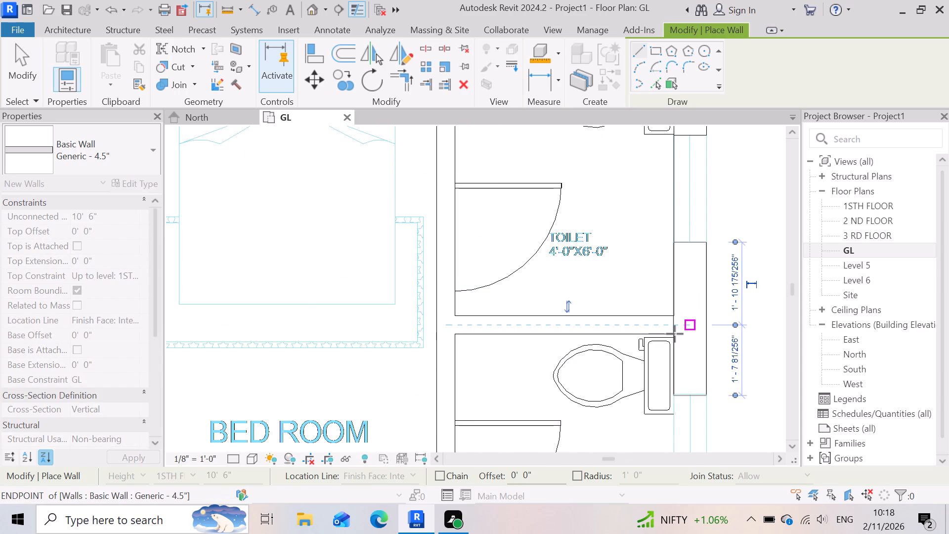
key(Escape)
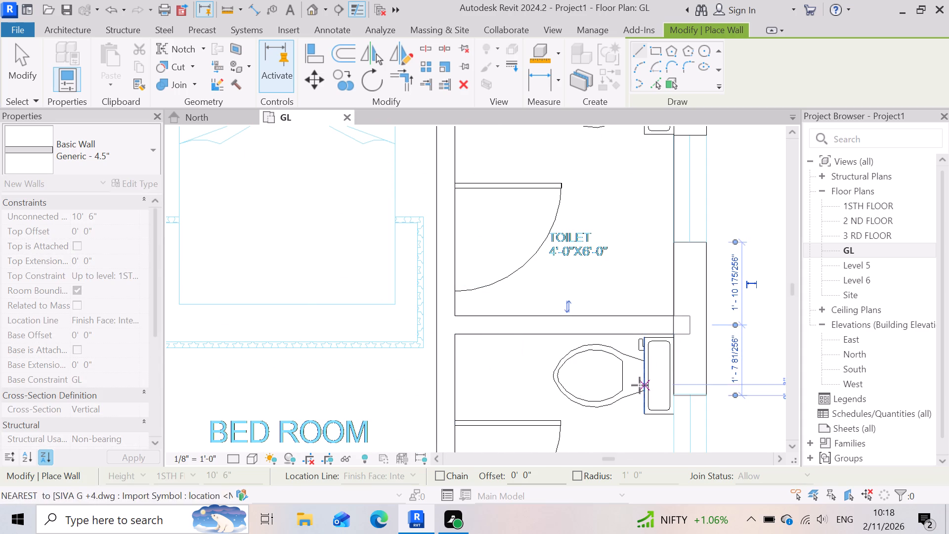
Check the GL floor plan, then open the default 3D view to examine the modelled outer walls and partitions.
scroll(599, 266, down, 9)
scroll(575, 355, up, 7)
scroll(483, 322, down, 8)
scroll(509, 354, down, 2)
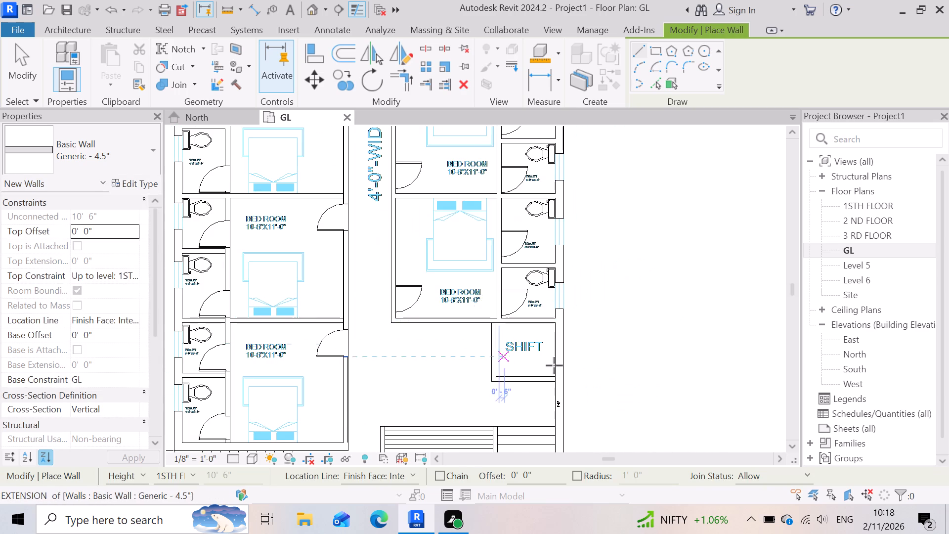
scroll(554, 365, down, 2)
scroll(676, 351, down, 3)
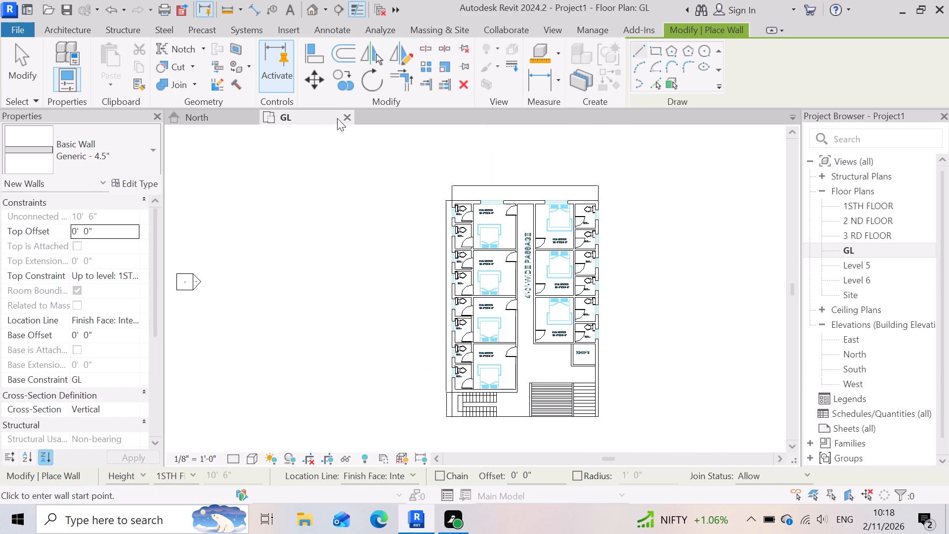
click(309, 9)
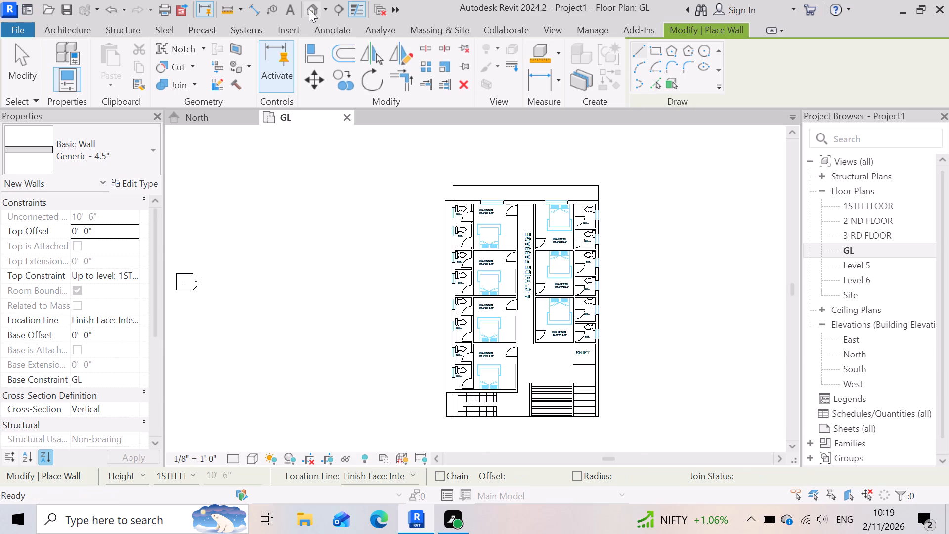
scroll(470, 336, up, 7)
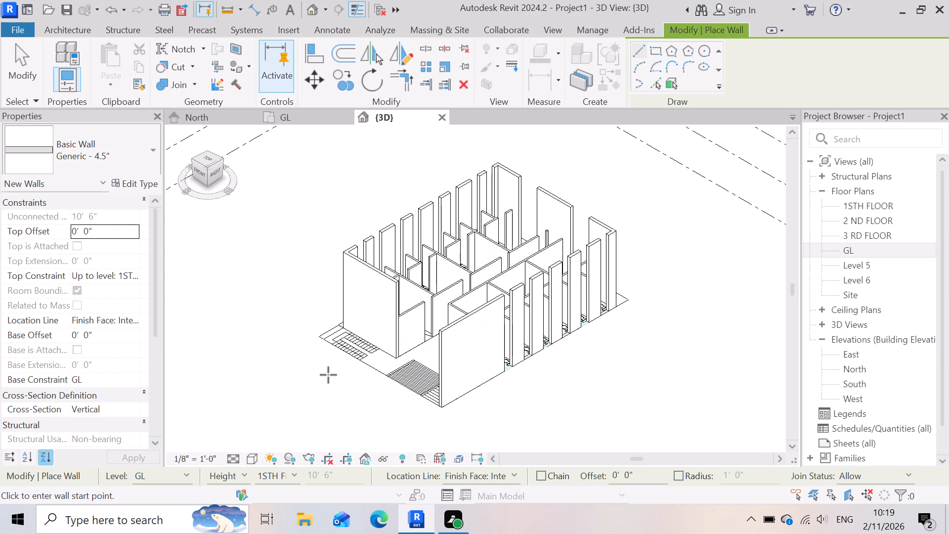
scroll(390, 438, up, 3)
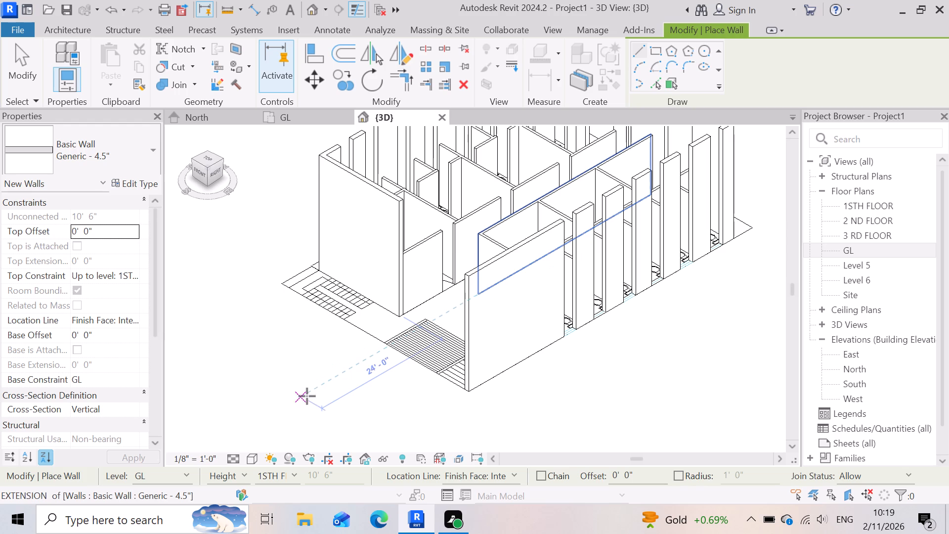
scroll(307, 396, down, 3)
scroll(336, 406, up, 2)
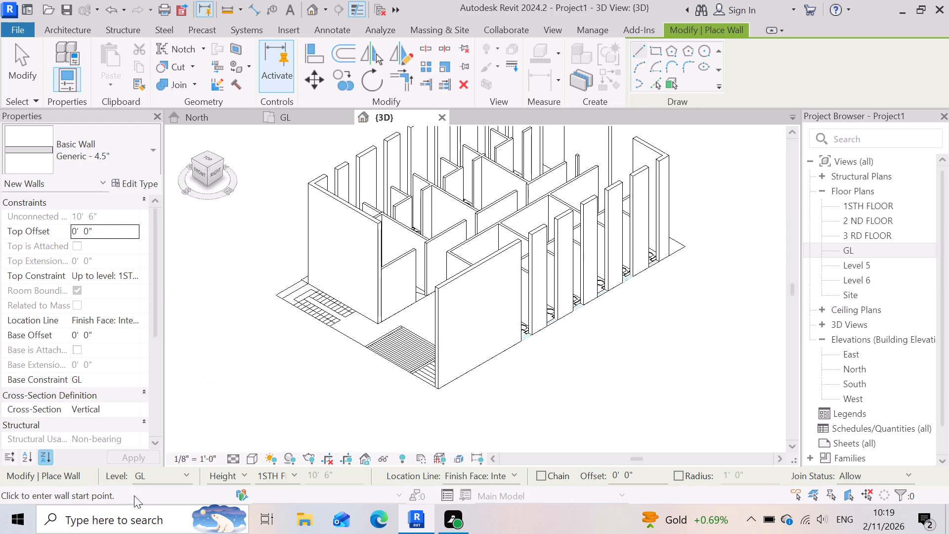
Change the 3D view's visual style to show the walls with solid shaded surfaces.
click(259, 455)
click(271, 445)
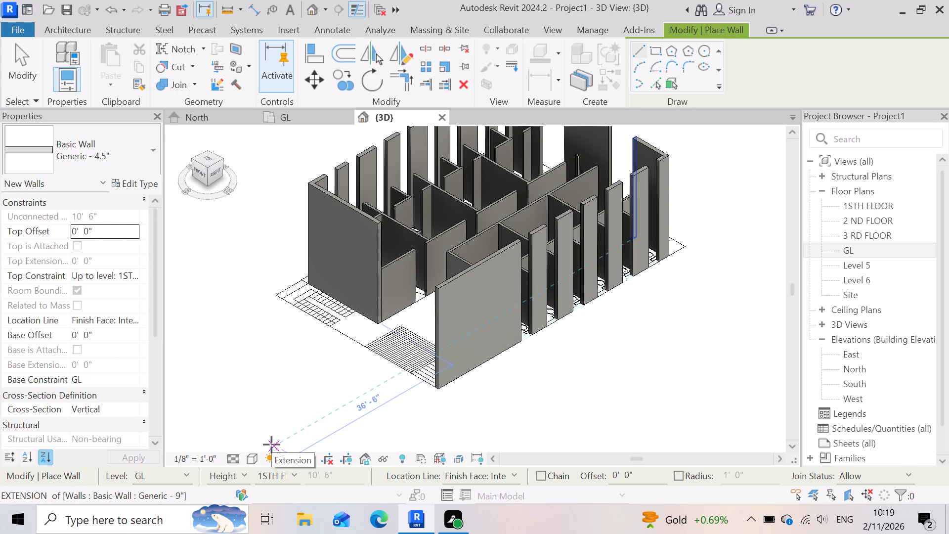
scroll(371, 469, down, 3)
scroll(395, 336, down, 2)
scroll(408, 347, up, 1)
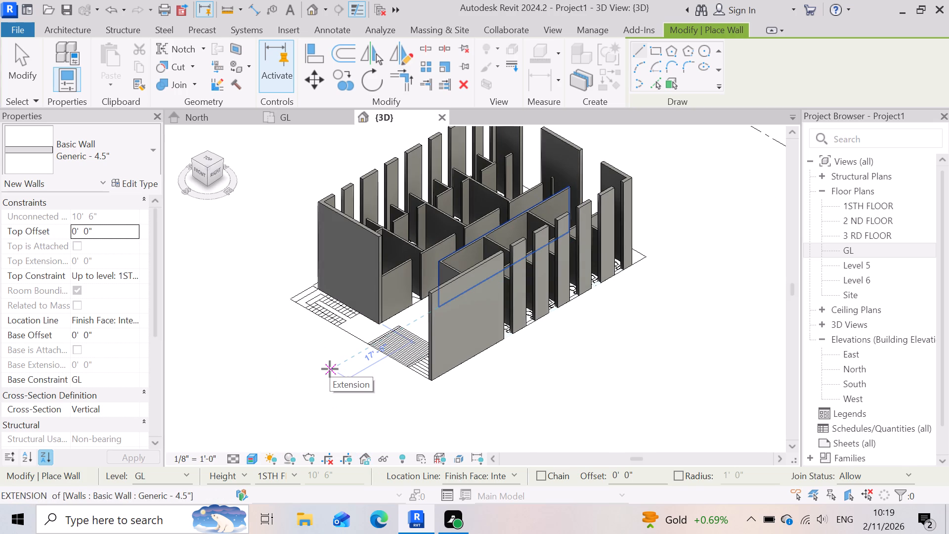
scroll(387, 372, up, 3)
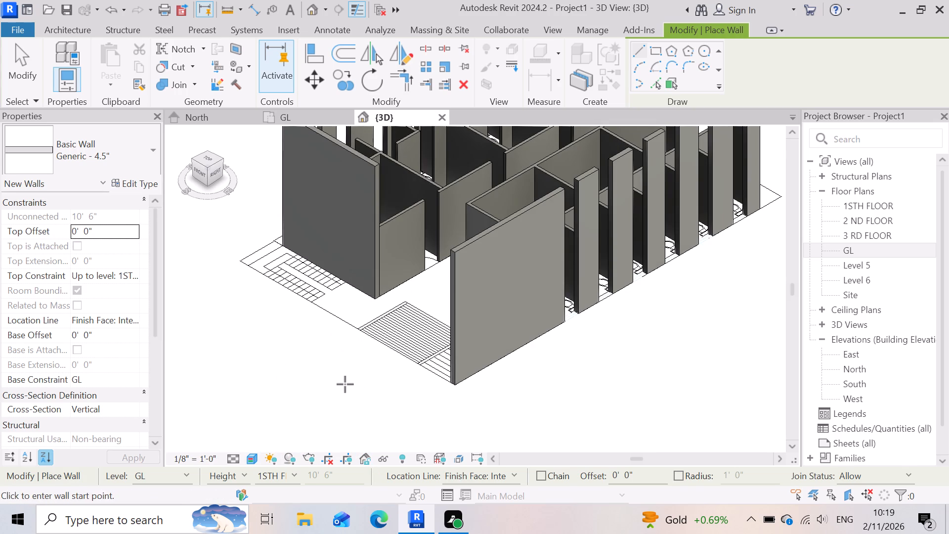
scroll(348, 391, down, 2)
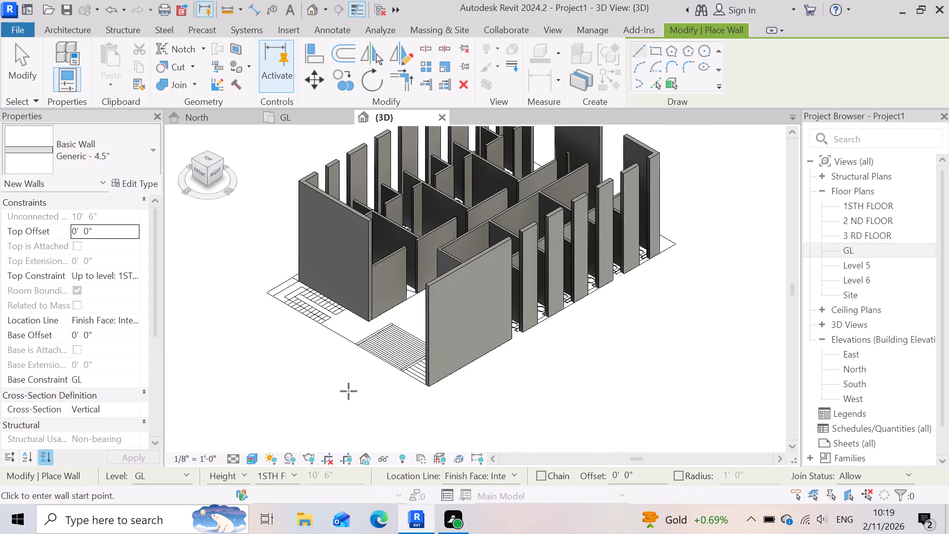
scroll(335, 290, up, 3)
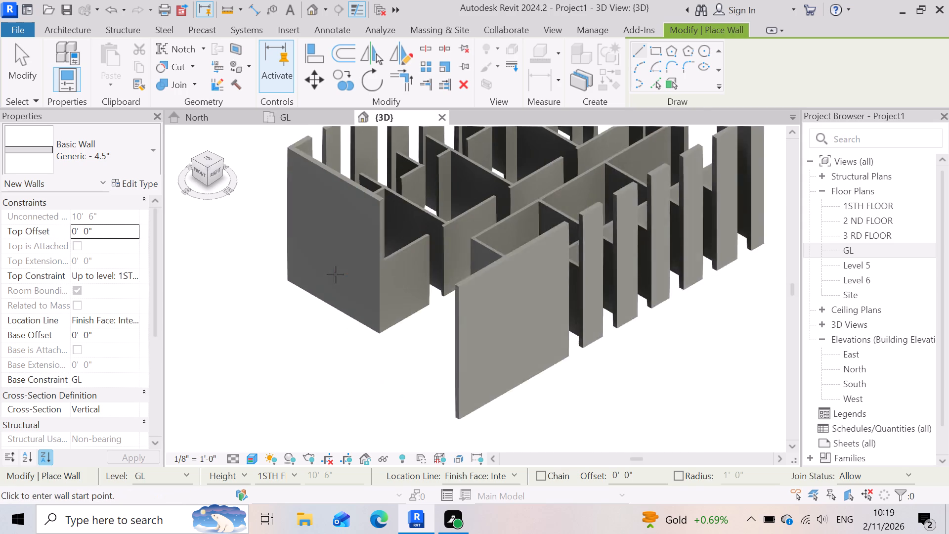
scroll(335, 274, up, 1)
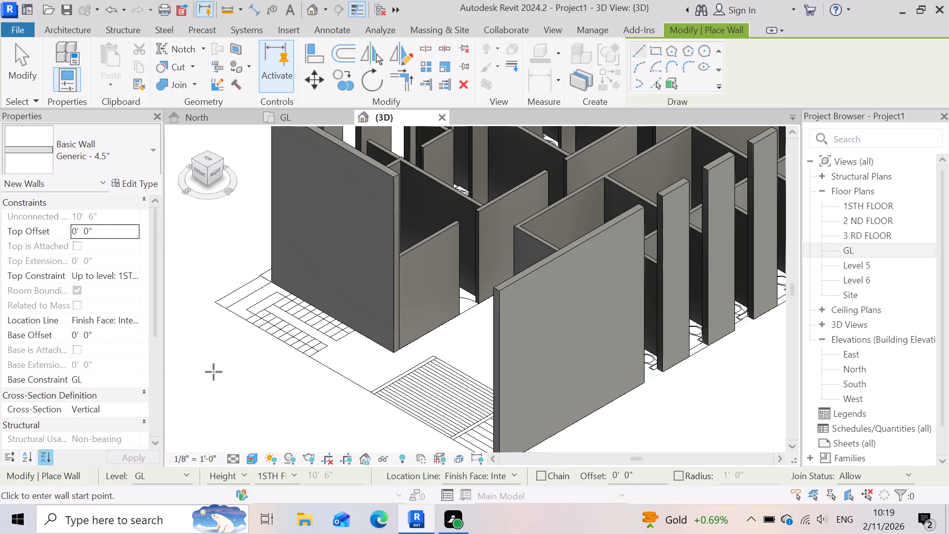
Return to the GL floor plan at the staircase in the building's south-west corner.
click(311, 114)
scroll(391, 274, down, 2)
scroll(451, 385, up, 4)
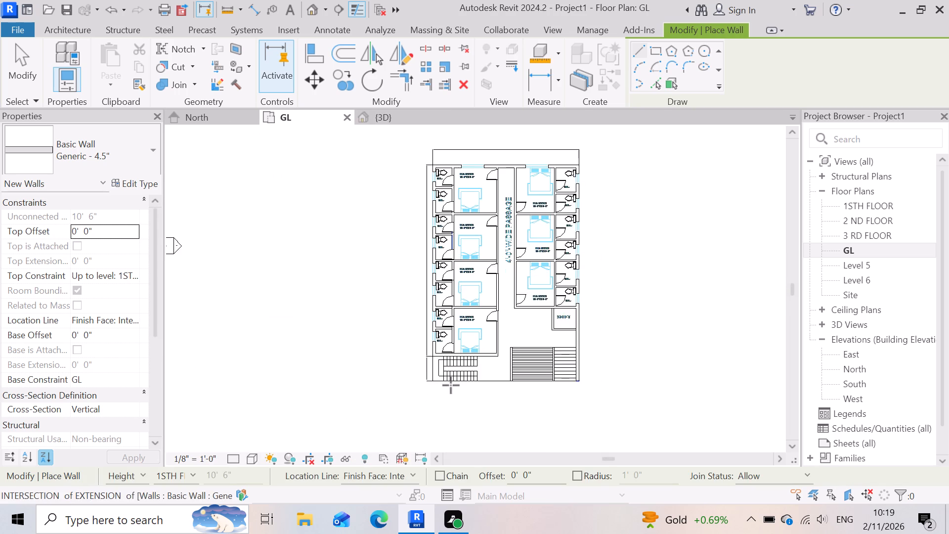
scroll(451, 385, up, 6)
scroll(389, 396, up, 4)
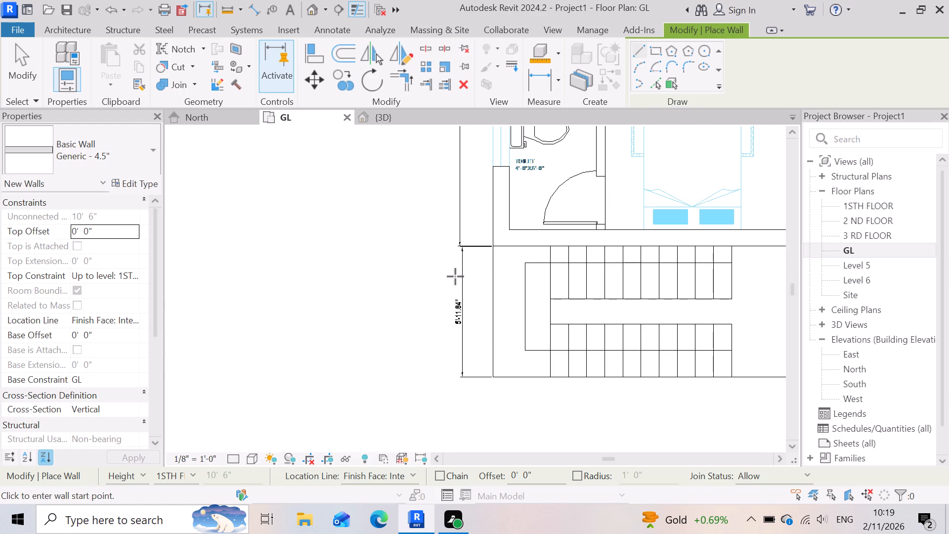
Draw a 4.5" wall about 8'-3" long along the west edge of the wide striped entrance area, ending at the south building line.
click(462, 249)
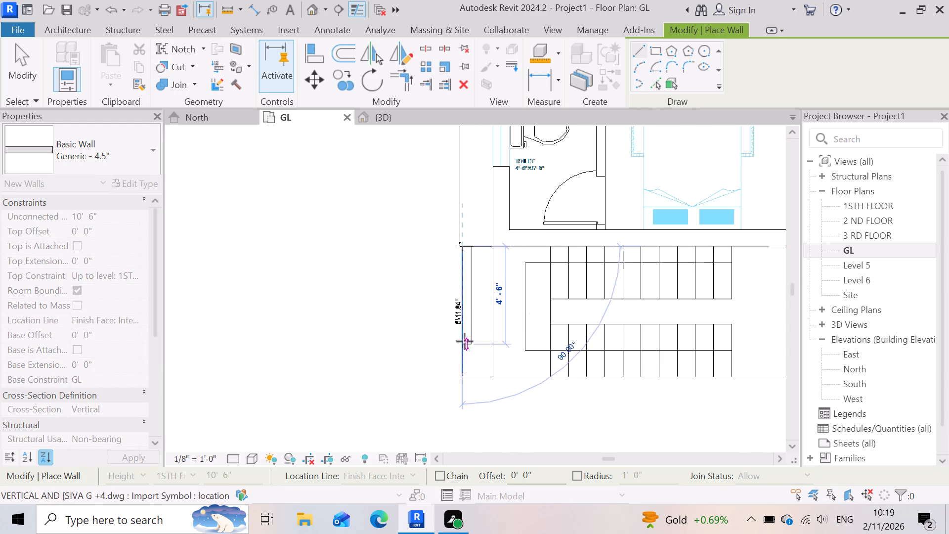
key(Escape)
scroll(407, 325, down, 2)
scroll(374, 388, down, 2)
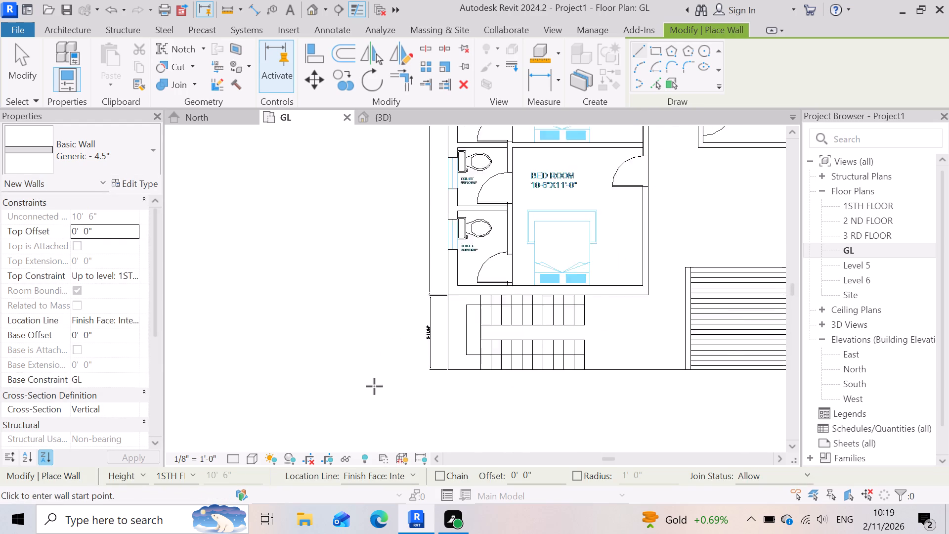
scroll(374, 386, down, 1)
scroll(717, 364, up, 2)
scroll(684, 292, up, 2)
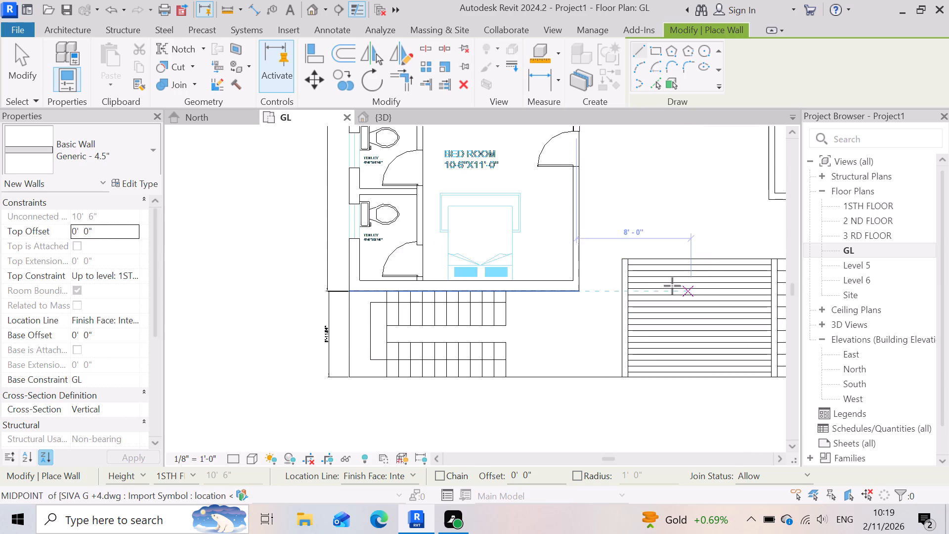
scroll(672, 286, up, 5)
click(547, 219)
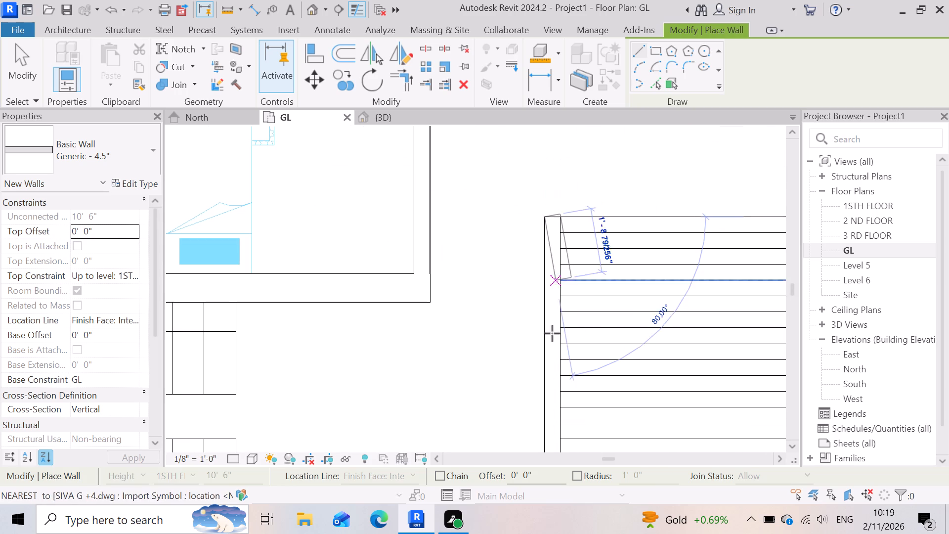
scroll(546, 298, down, 5)
scroll(548, 422, up, 6)
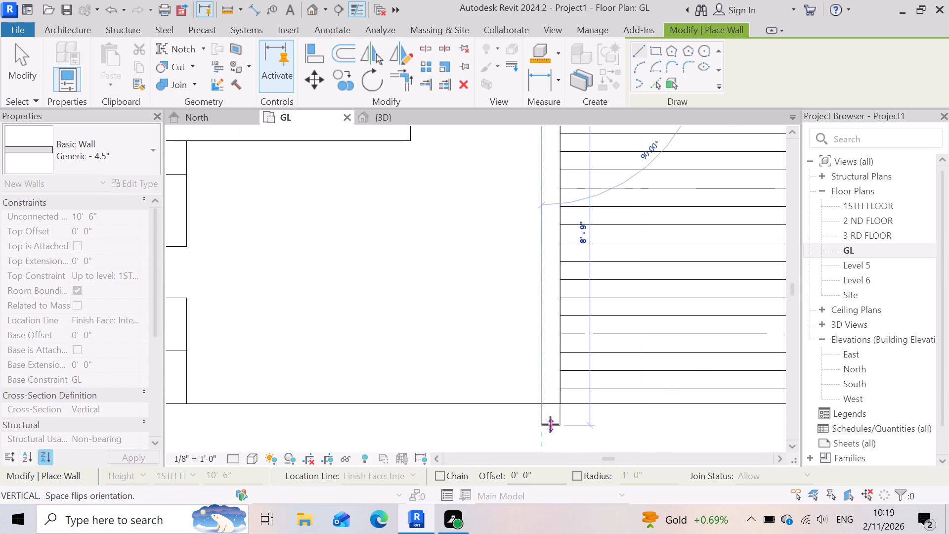
click(550, 400)
Draw a 4.5" wall about 8'-3" long between the wide striped entrance area and the narrower steps east of it, ending at the south line.
scroll(512, 401, down, 8)
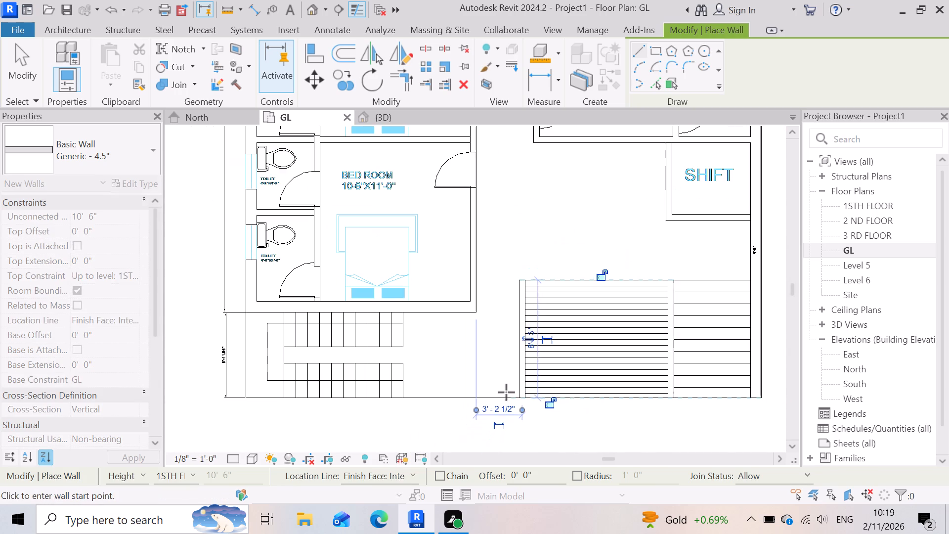
scroll(683, 288, up, 7)
click(645, 265)
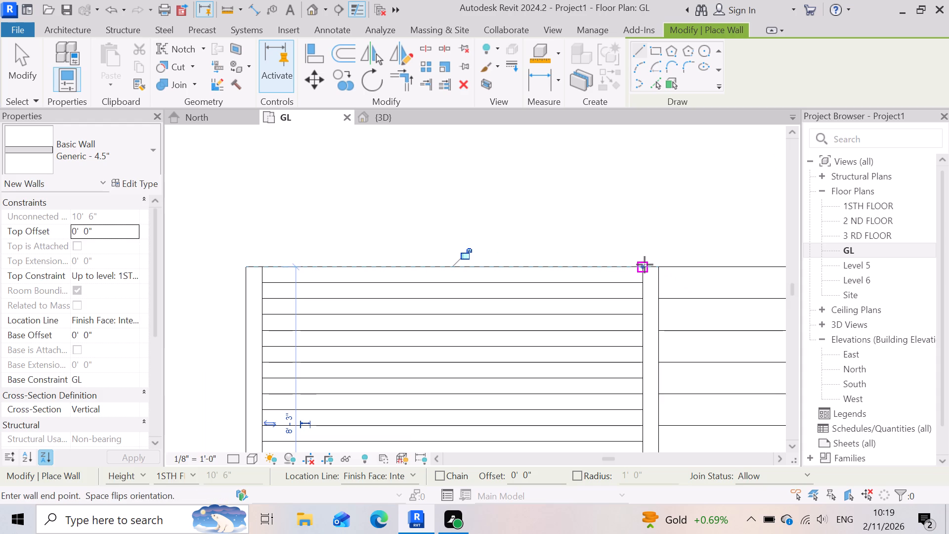
scroll(645, 265, down, 10)
scroll(645, 371, up, 2)
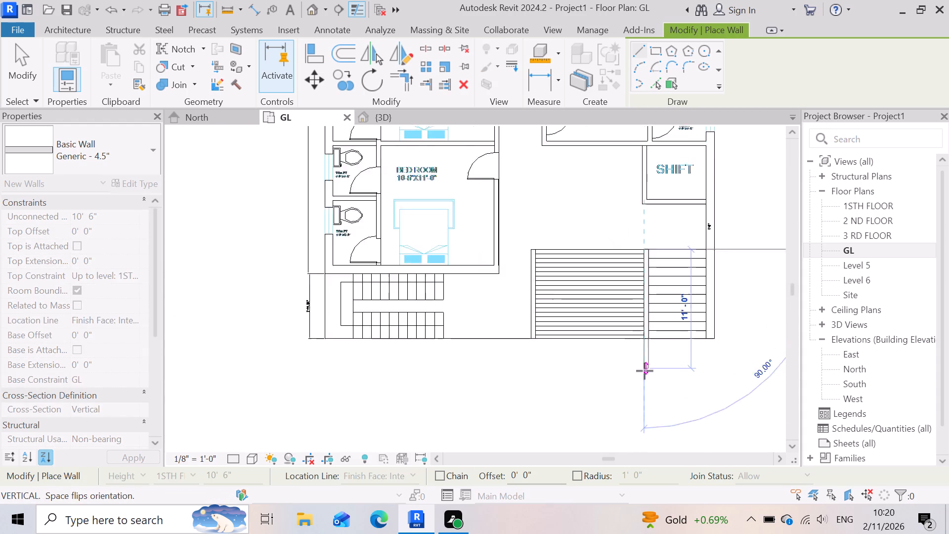
scroll(645, 371, up, 5)
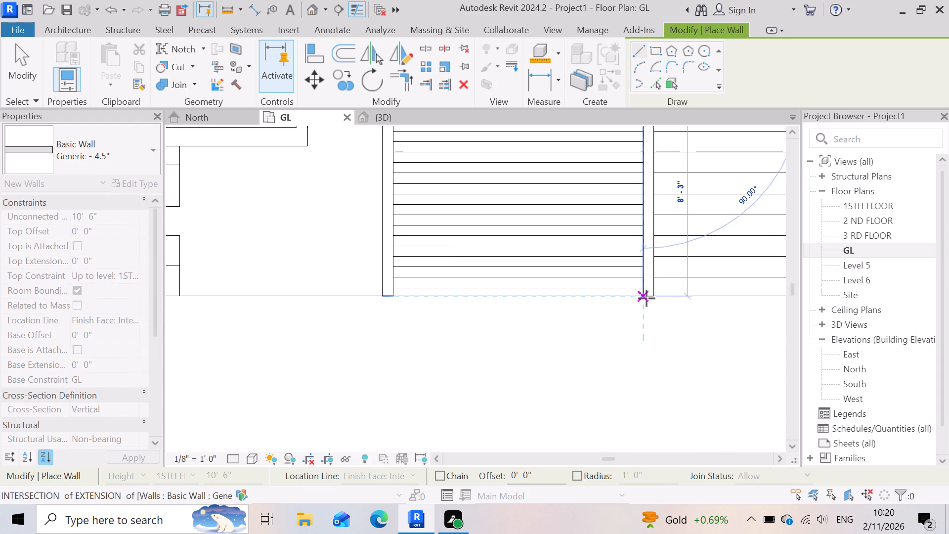
click(647, 298)
key(Escape)
scroll(625, 359, down, 4)
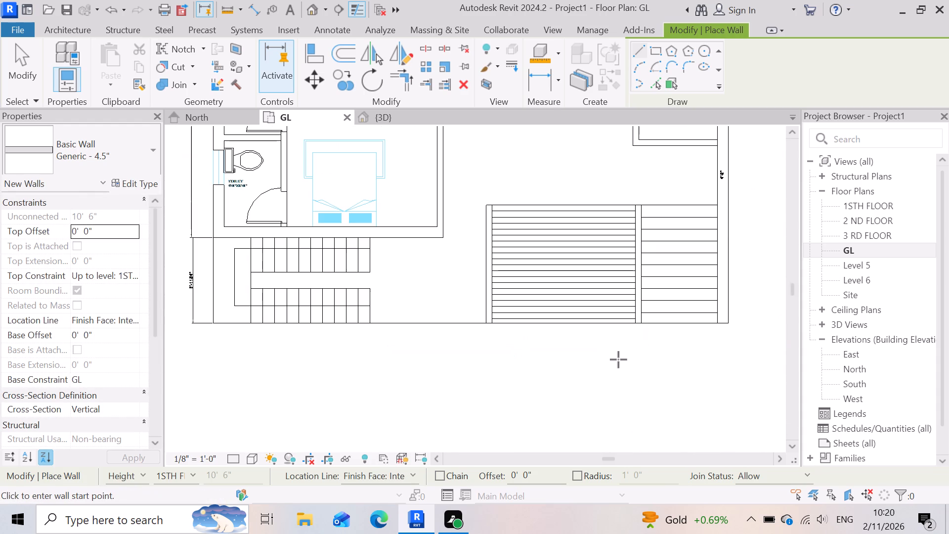
Restart the architectural Wall command with the Basic Wall type Generic - 9".
click(70, 32)
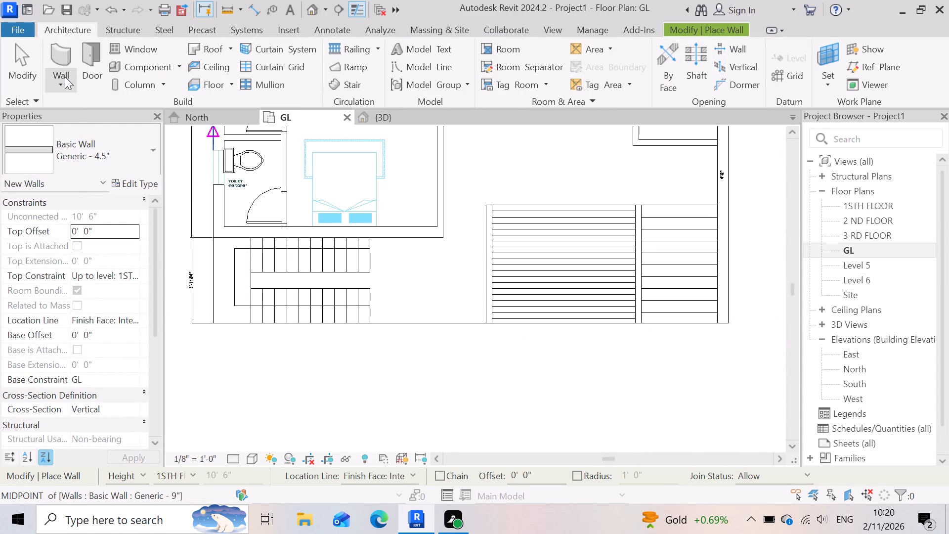
click(58, 80)
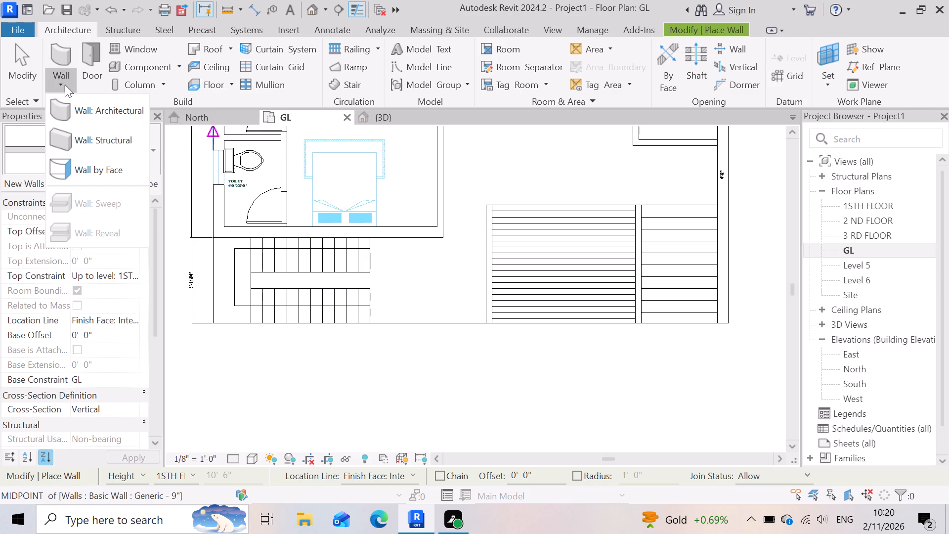
click(76, 106)
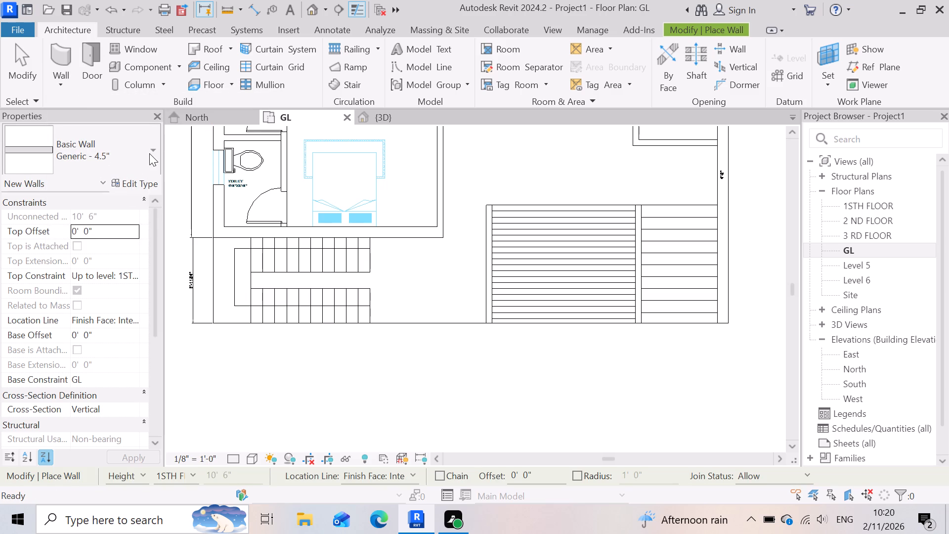
click(149, 153)
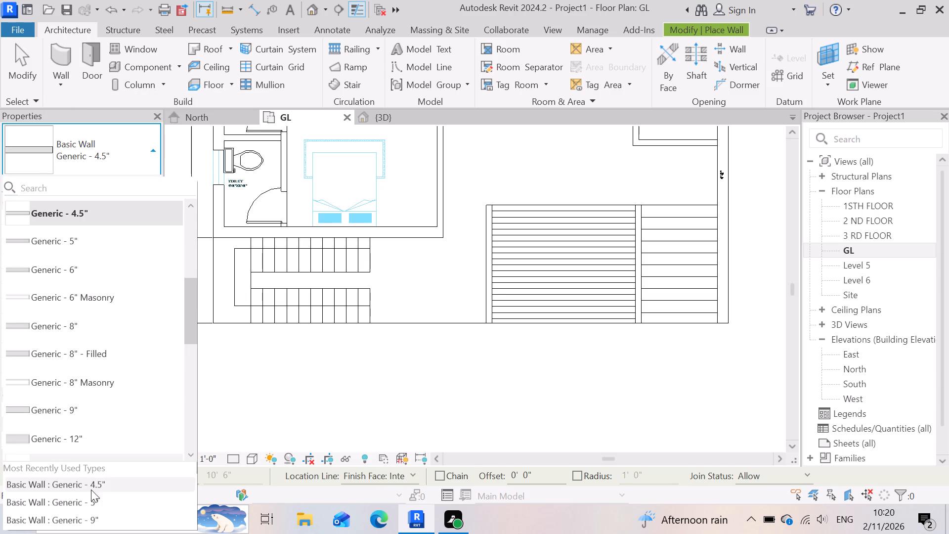
click(93, 516)
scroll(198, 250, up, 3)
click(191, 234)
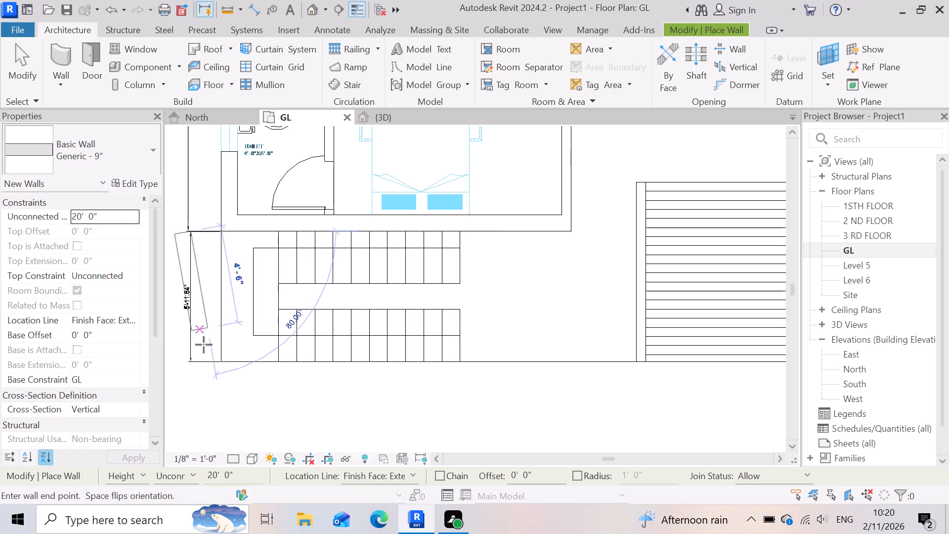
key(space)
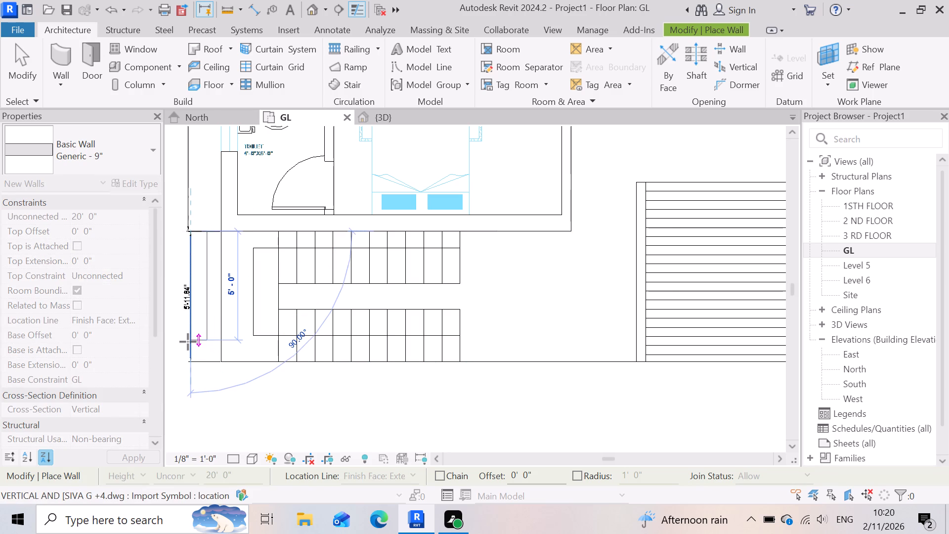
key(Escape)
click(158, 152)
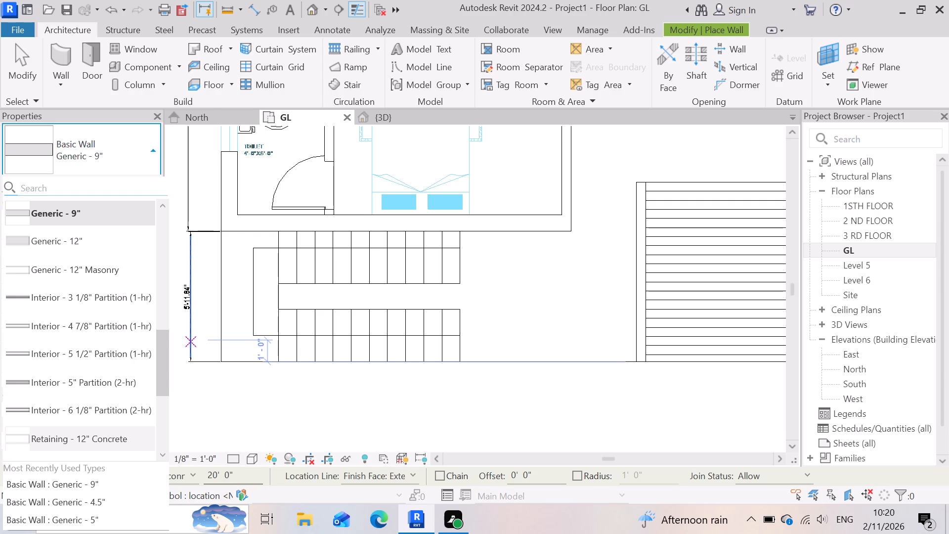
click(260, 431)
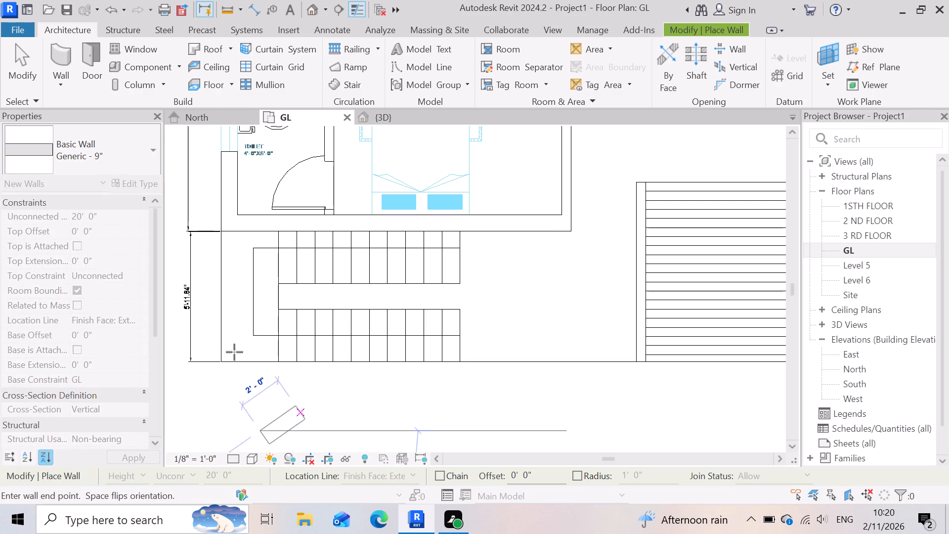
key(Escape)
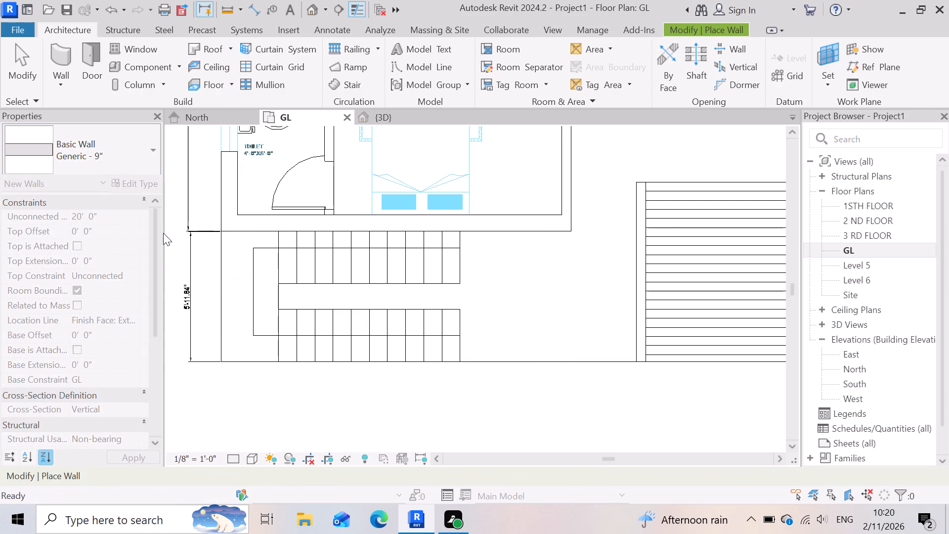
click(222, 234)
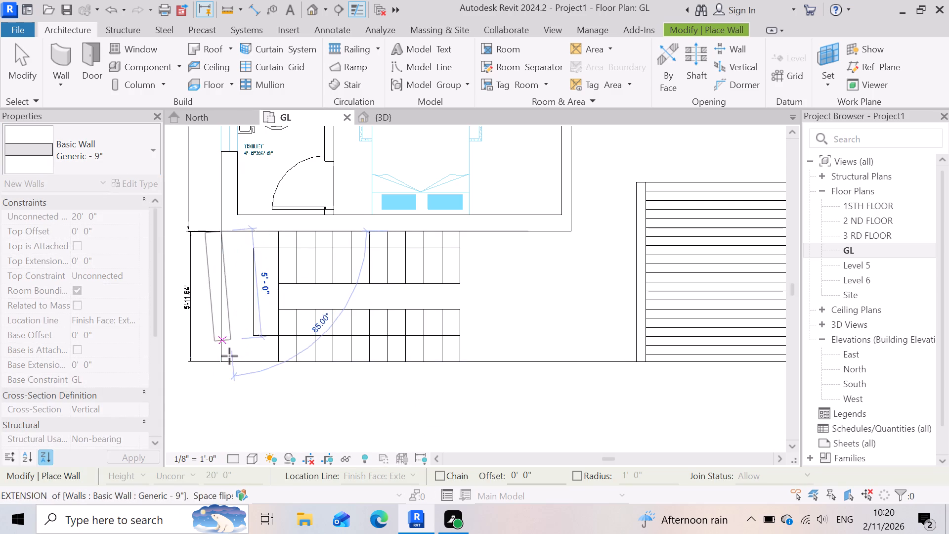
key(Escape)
Draw the 9" west staircase wall, about 6'-9" long, from the inner corner of the southernmost west toilet to the south building line.
scroll(423, 333, down, 3)
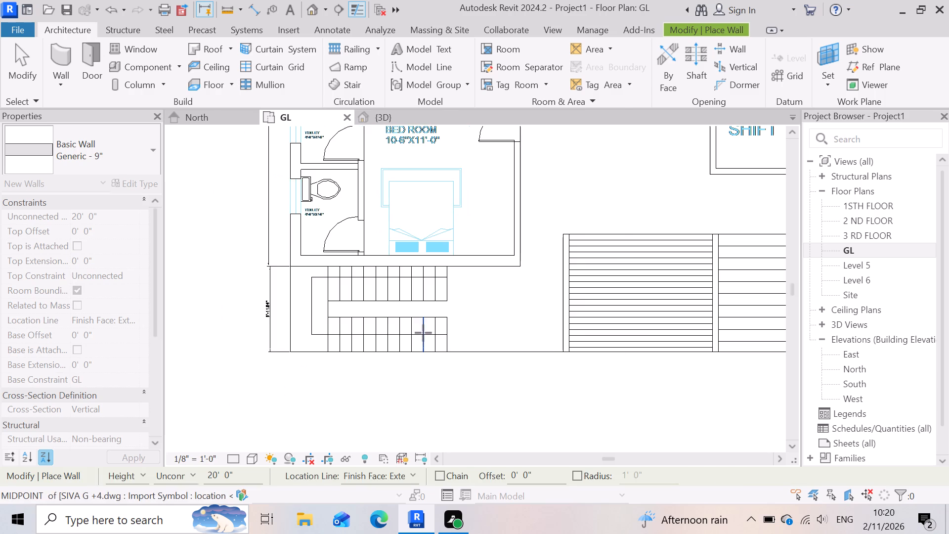
scroll(263, 262, up, 6)
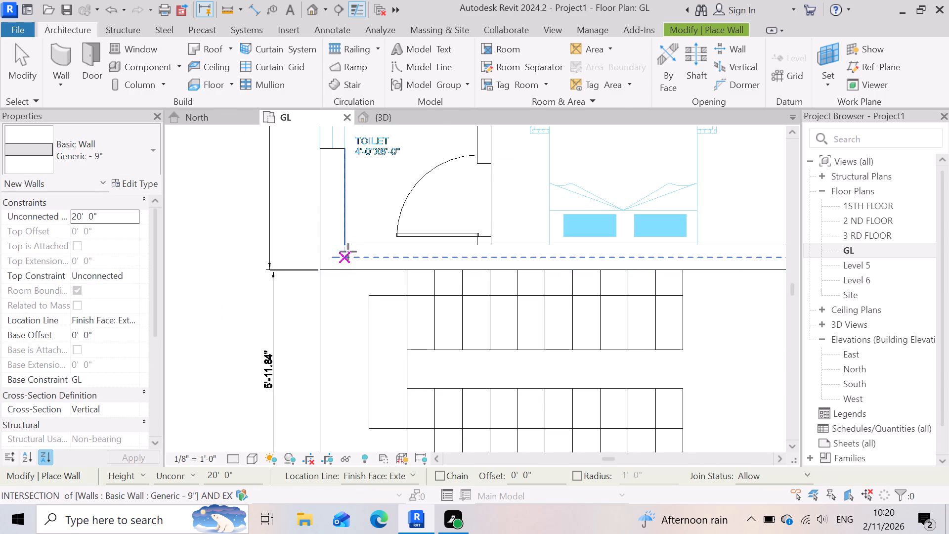
click(344, 247)
scroll(344, 247, down, 4)
scroll(352, 373, up, 3)
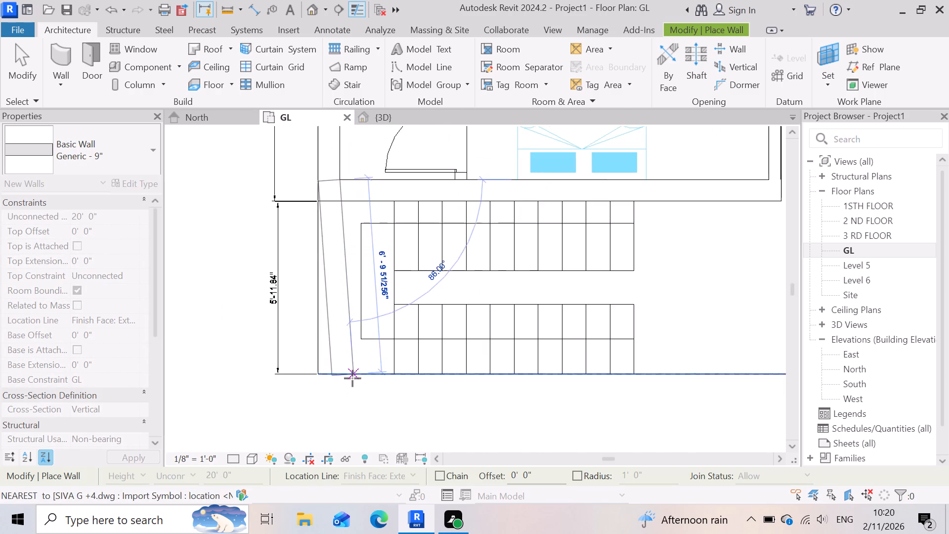
scroll(352, 378, up, 2)
click(336, 370)
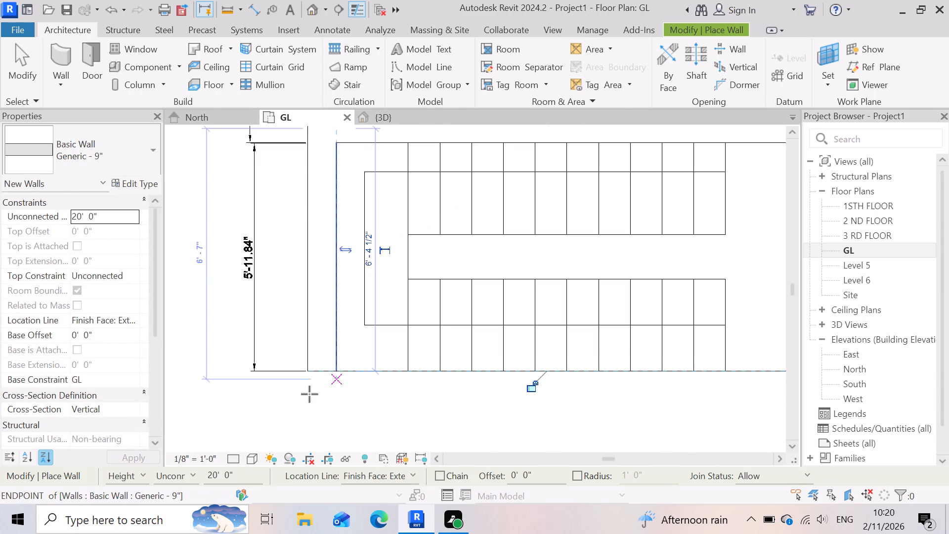
scroll(306, 388, down, 7)
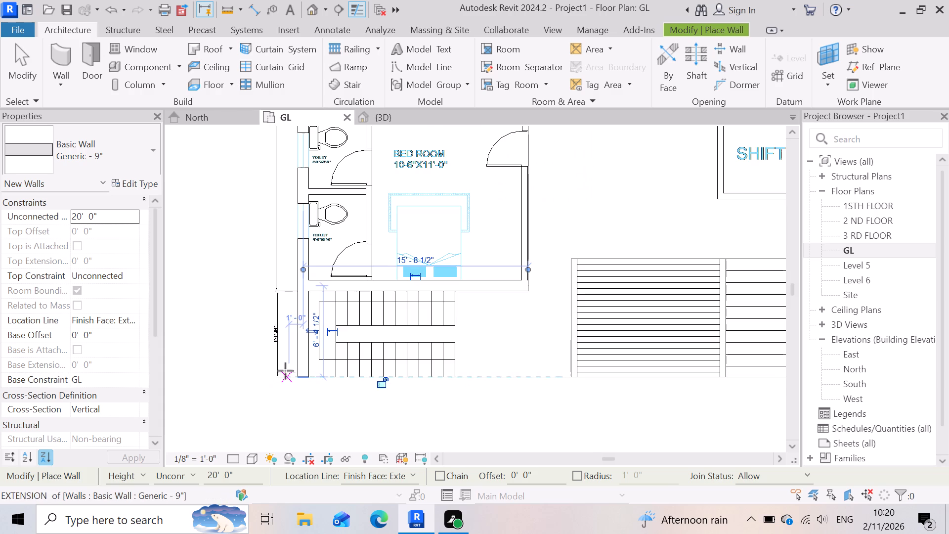
key(Escape)
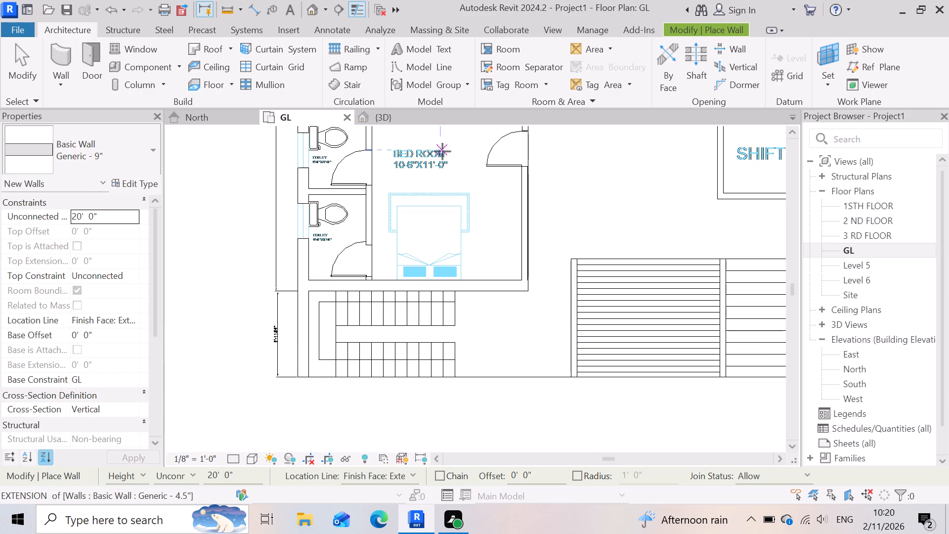
Switch to the 3D view and examine the new walls around the staircase and the striped entrance area.
click(431, 119)
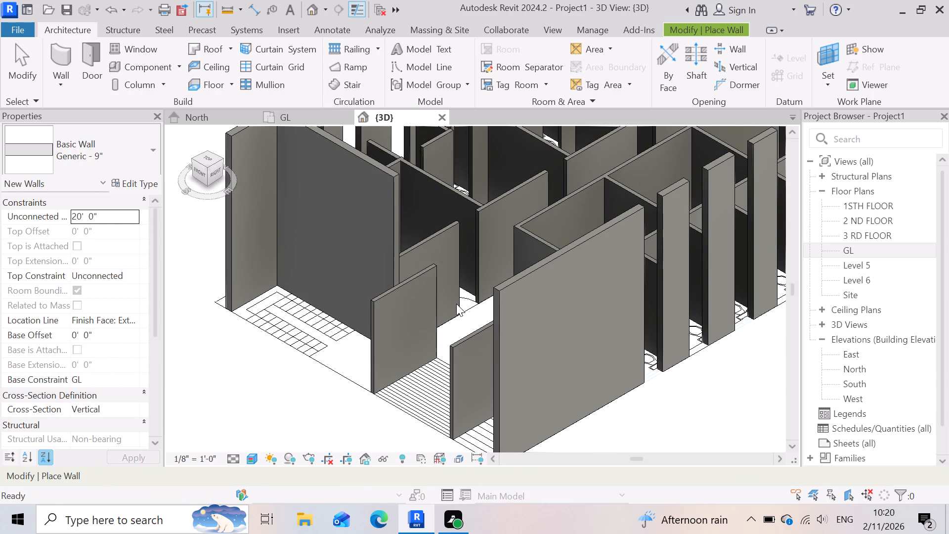
scroll(345, 307, down, 3)
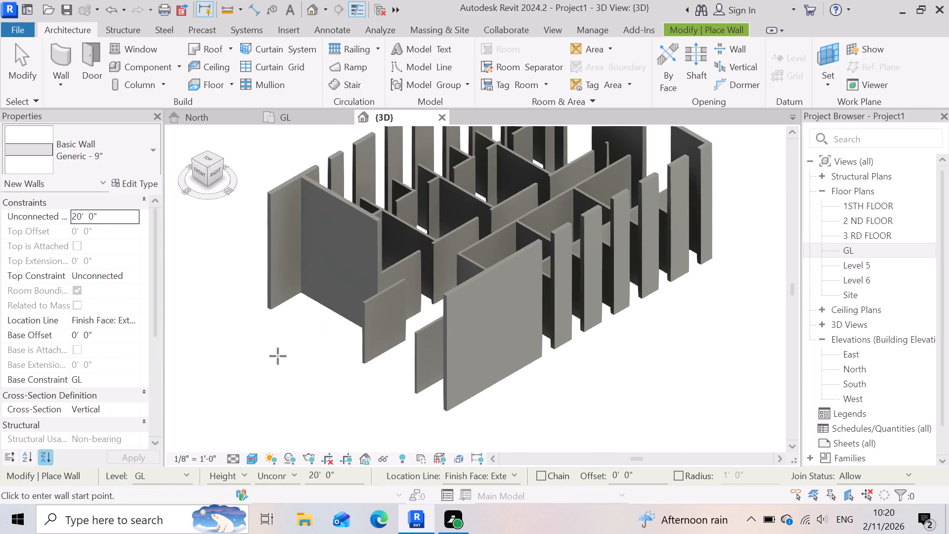
scroll(276, 361, up, 2)
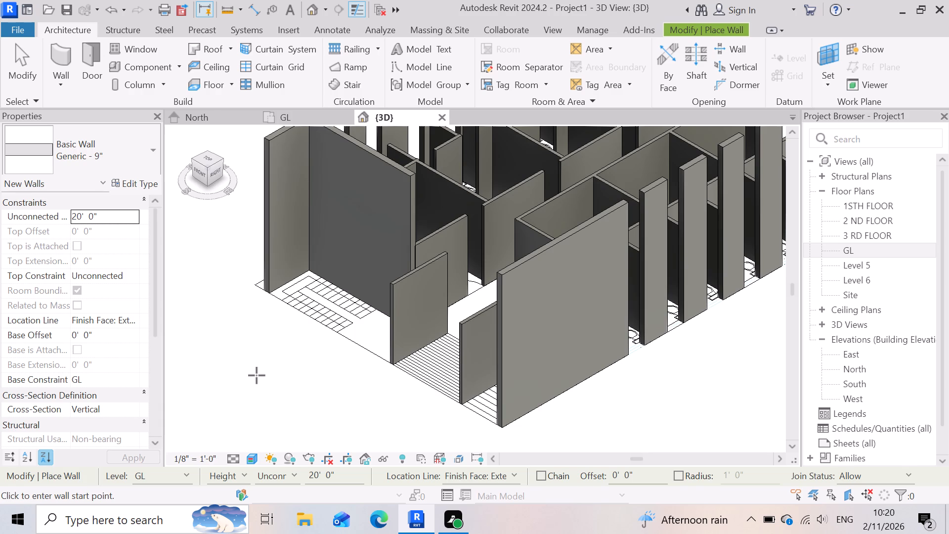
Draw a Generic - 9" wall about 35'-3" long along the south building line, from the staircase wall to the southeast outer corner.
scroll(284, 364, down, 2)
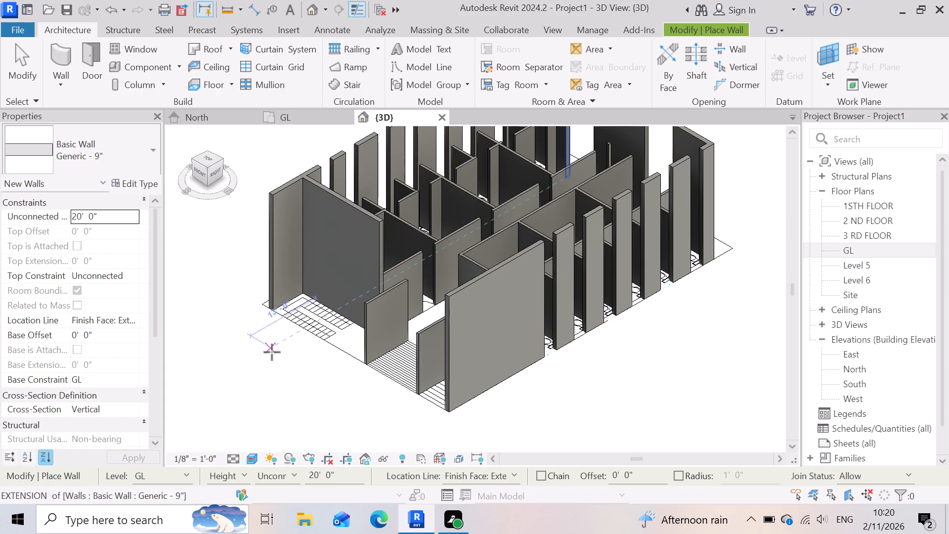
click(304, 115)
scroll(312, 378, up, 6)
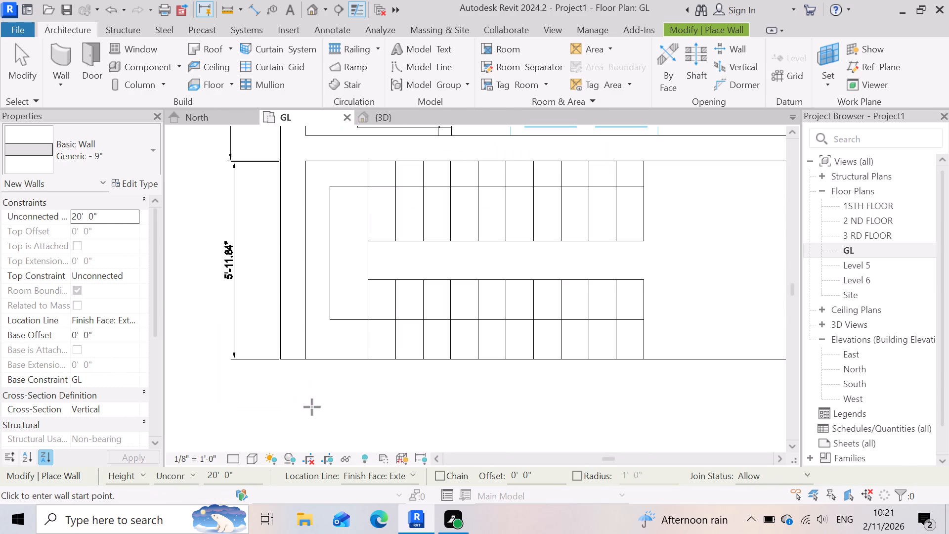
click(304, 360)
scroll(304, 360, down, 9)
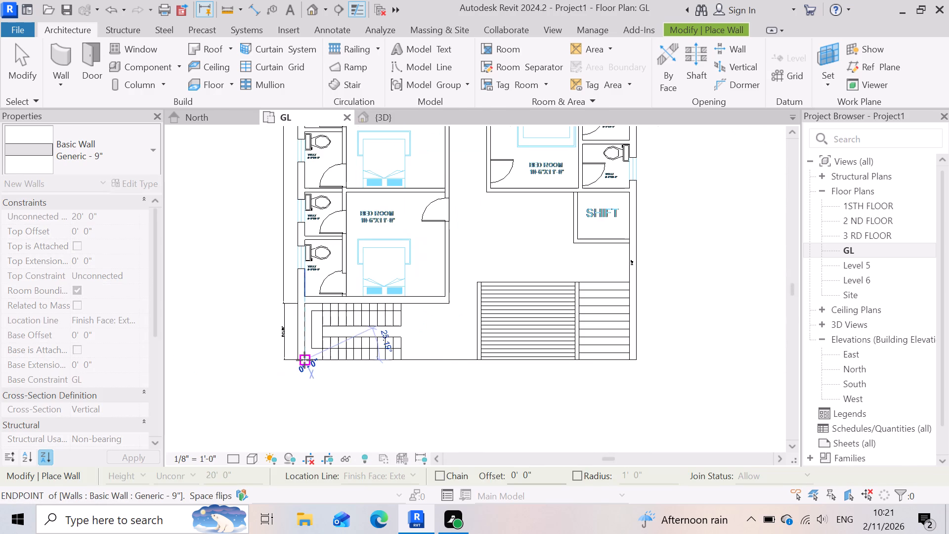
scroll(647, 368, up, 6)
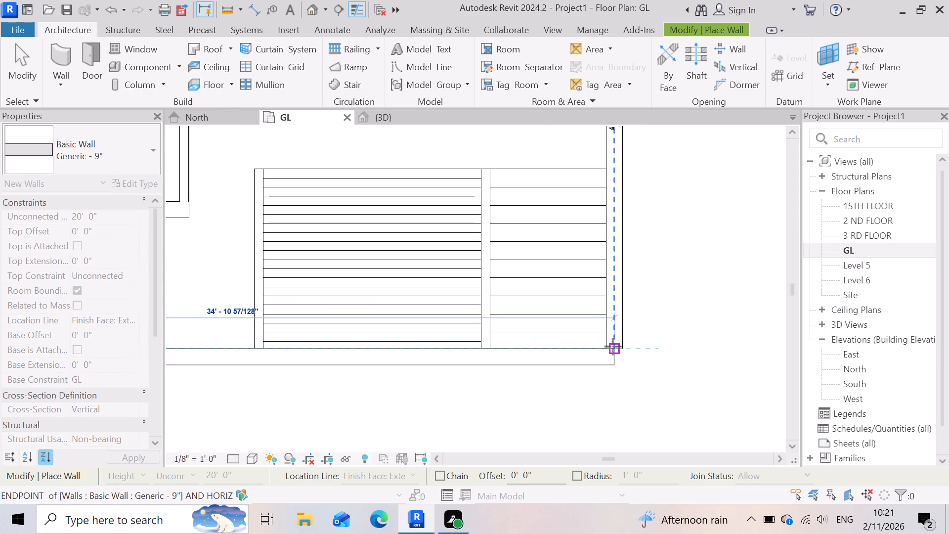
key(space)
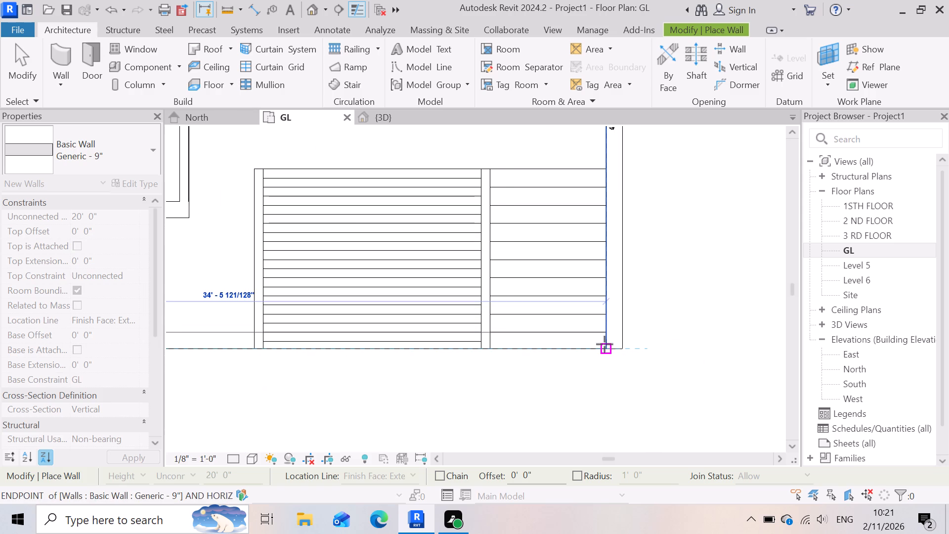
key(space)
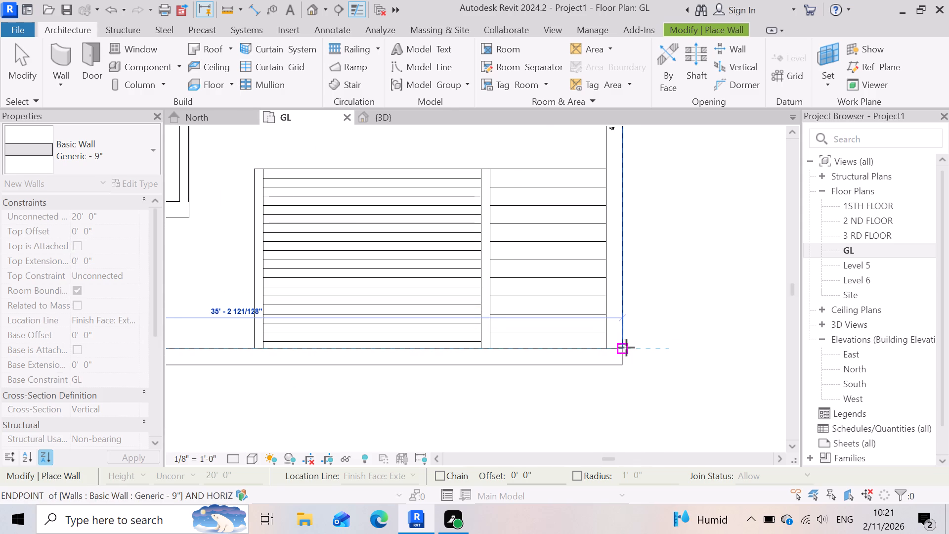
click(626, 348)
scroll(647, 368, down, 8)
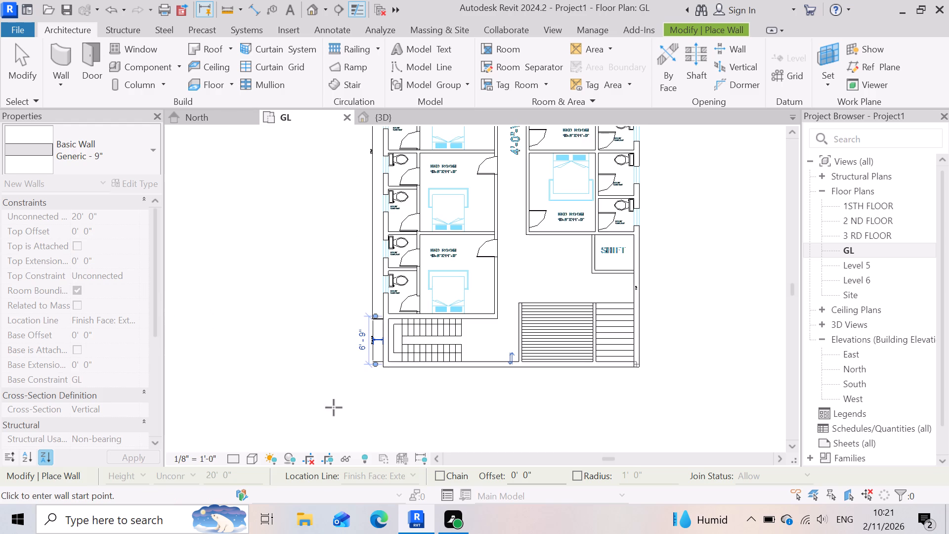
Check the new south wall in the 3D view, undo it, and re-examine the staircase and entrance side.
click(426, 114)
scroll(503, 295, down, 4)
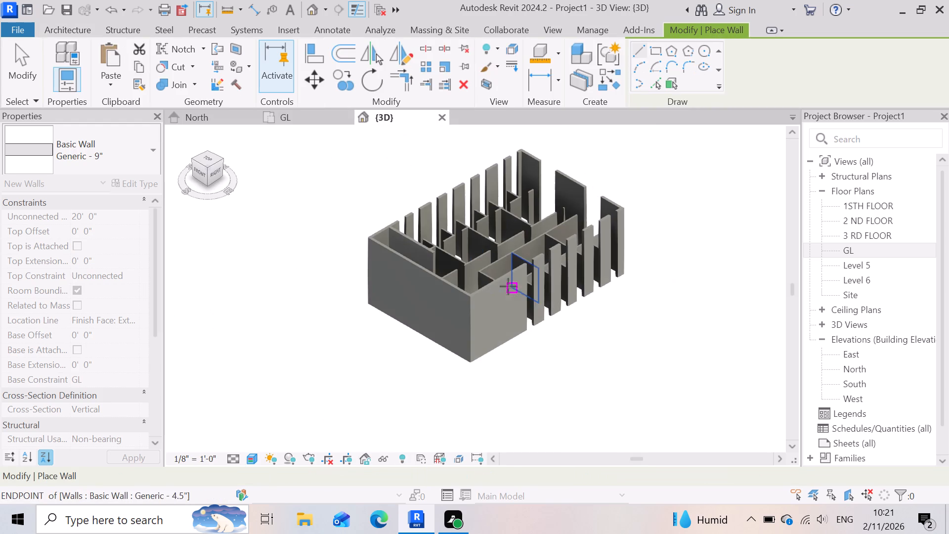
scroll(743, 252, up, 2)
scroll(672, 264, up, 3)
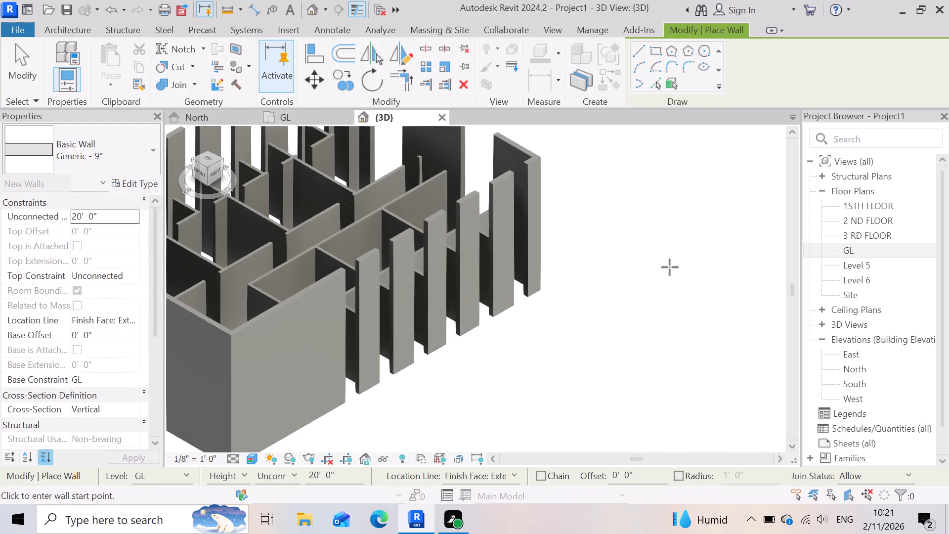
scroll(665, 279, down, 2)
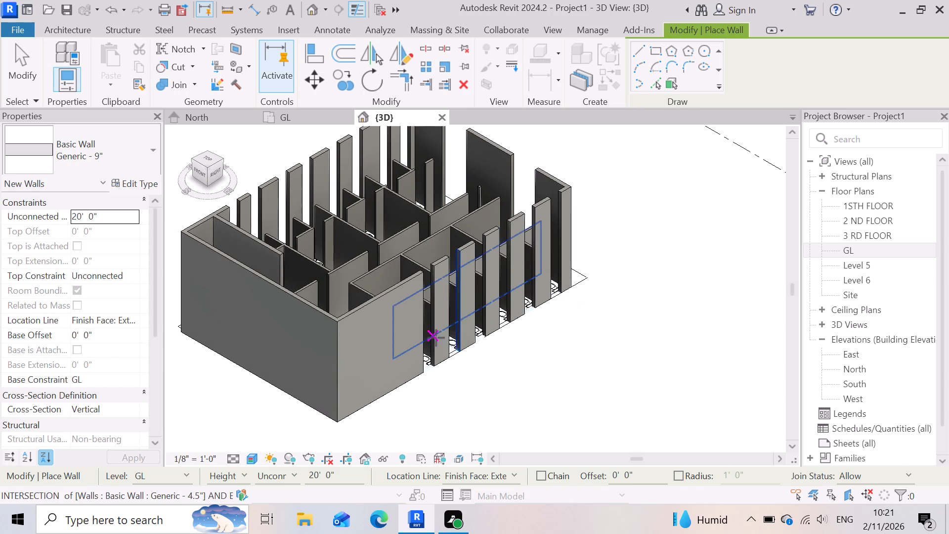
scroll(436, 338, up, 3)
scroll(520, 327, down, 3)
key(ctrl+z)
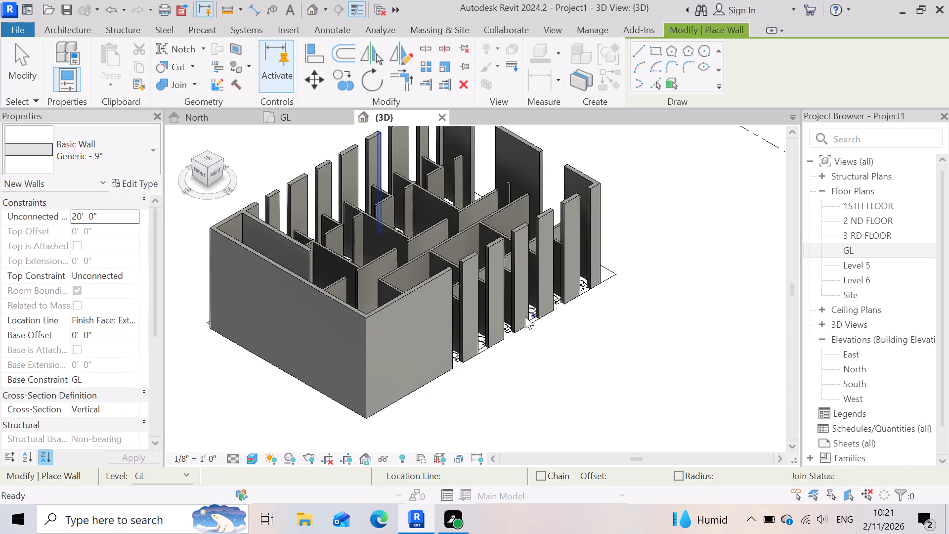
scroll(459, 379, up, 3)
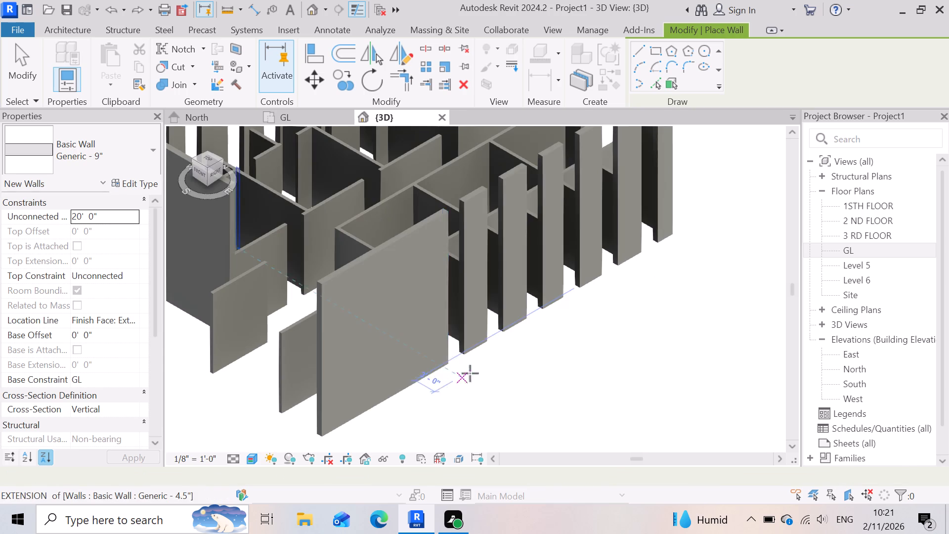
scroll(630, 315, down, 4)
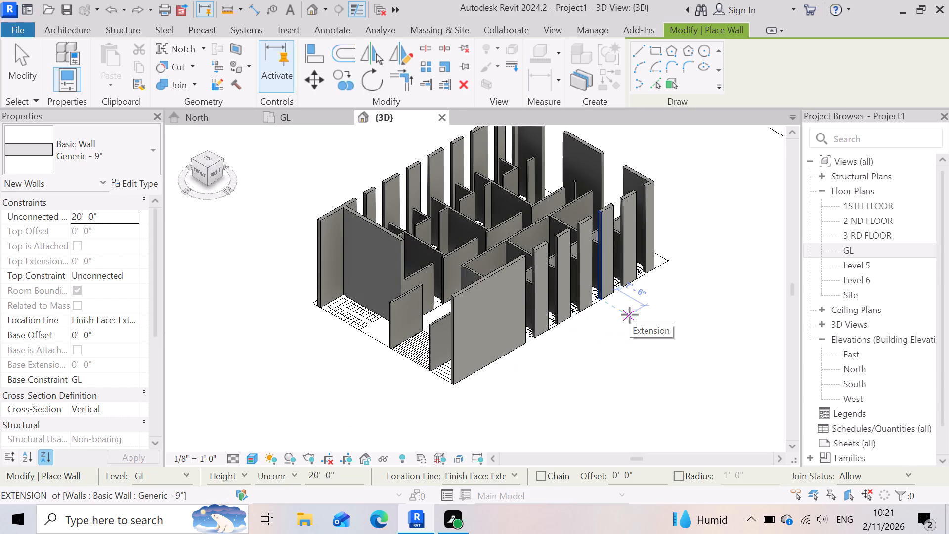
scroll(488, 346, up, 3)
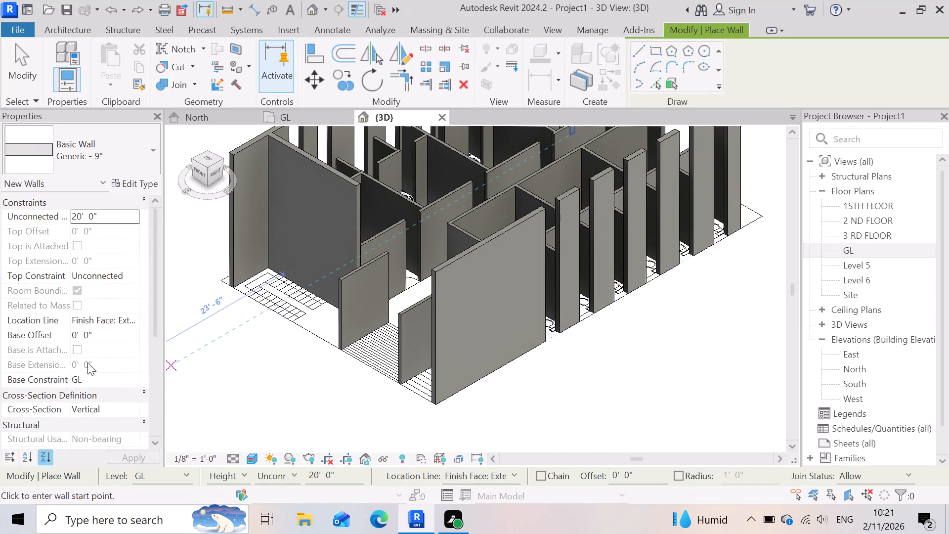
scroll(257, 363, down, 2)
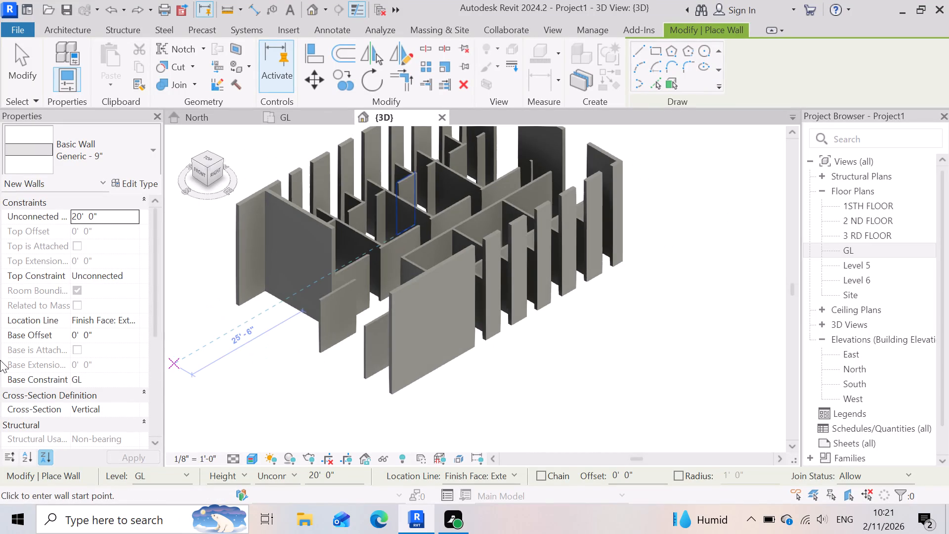
Open the North elevation showing the walls against the building levels.
click(222, 118)
scroll(467, 327, down, 3)
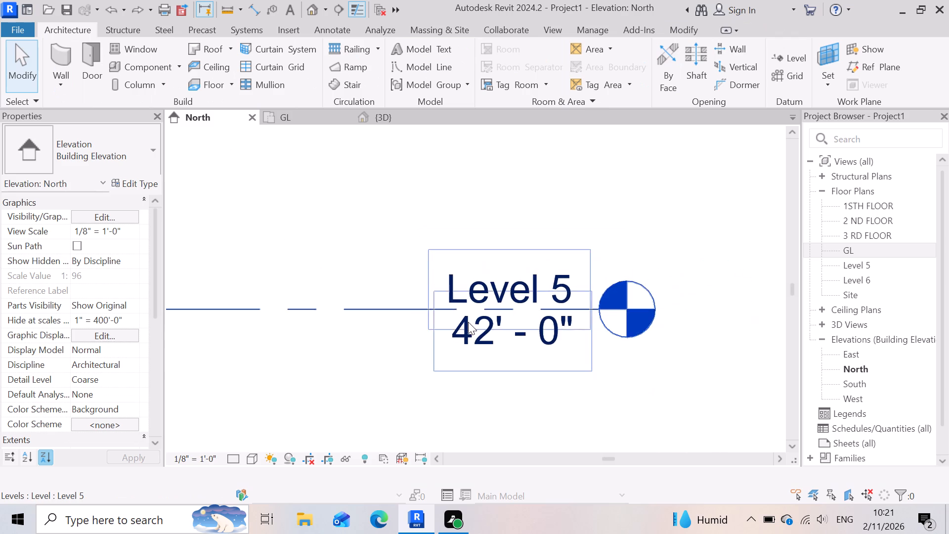
scroll(468, 322, down, 5)
scroll(606, 245, down, 14)
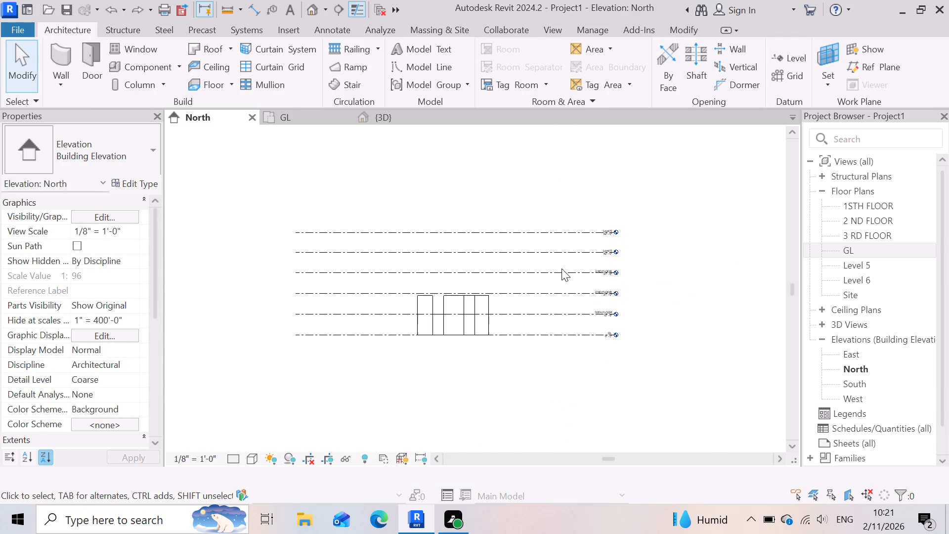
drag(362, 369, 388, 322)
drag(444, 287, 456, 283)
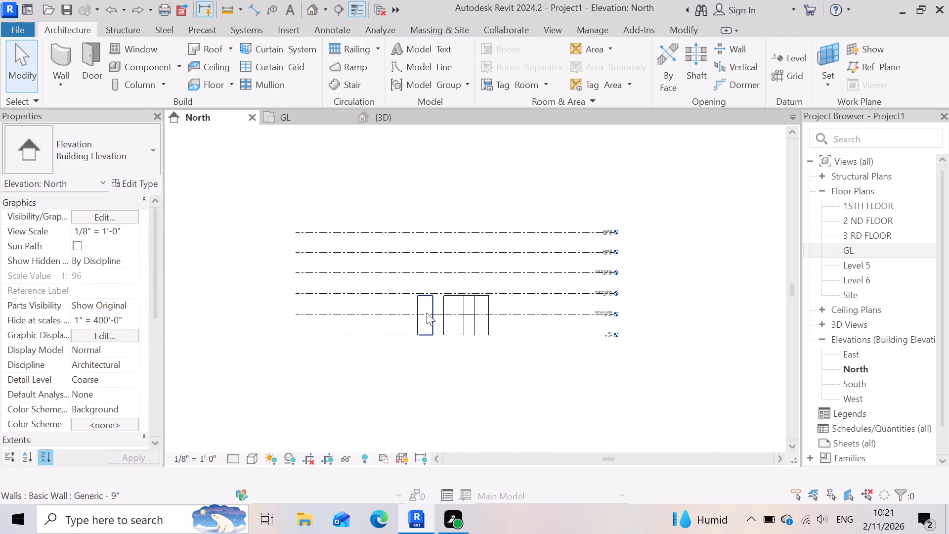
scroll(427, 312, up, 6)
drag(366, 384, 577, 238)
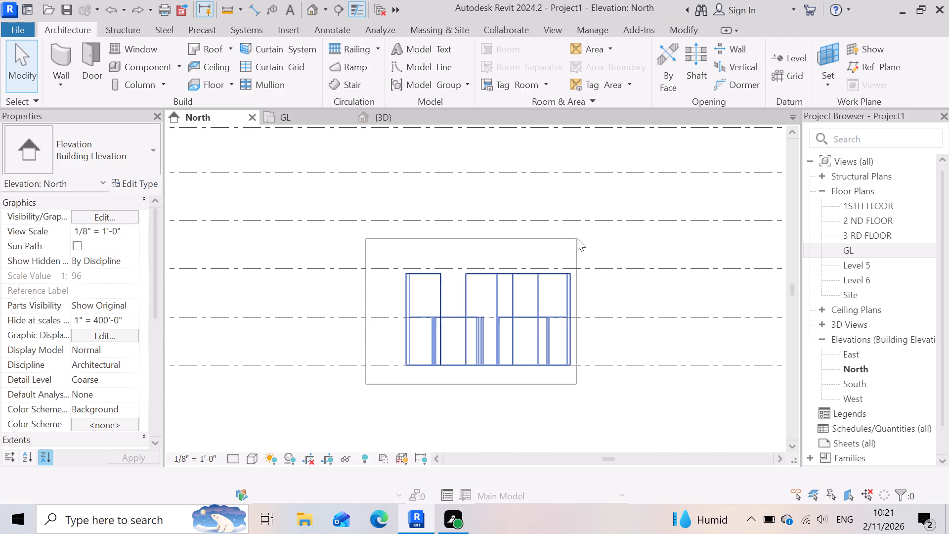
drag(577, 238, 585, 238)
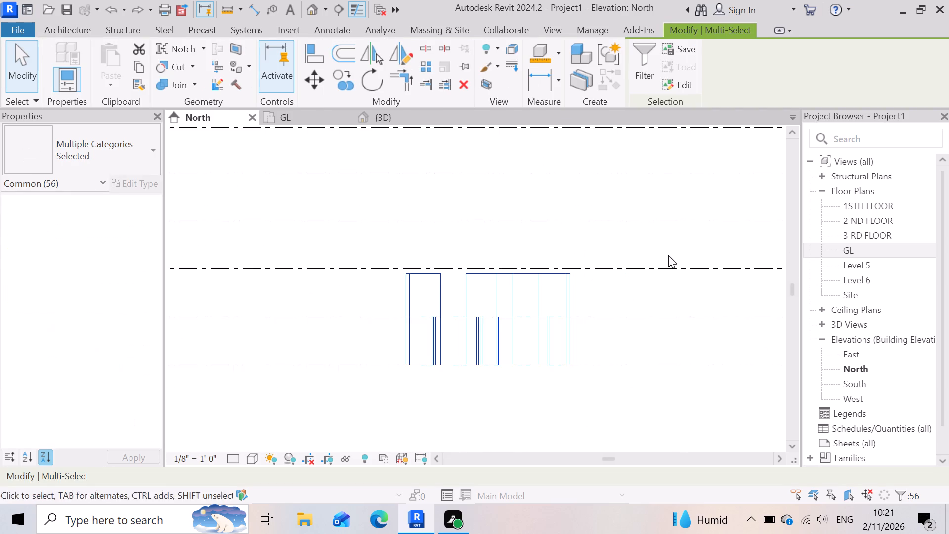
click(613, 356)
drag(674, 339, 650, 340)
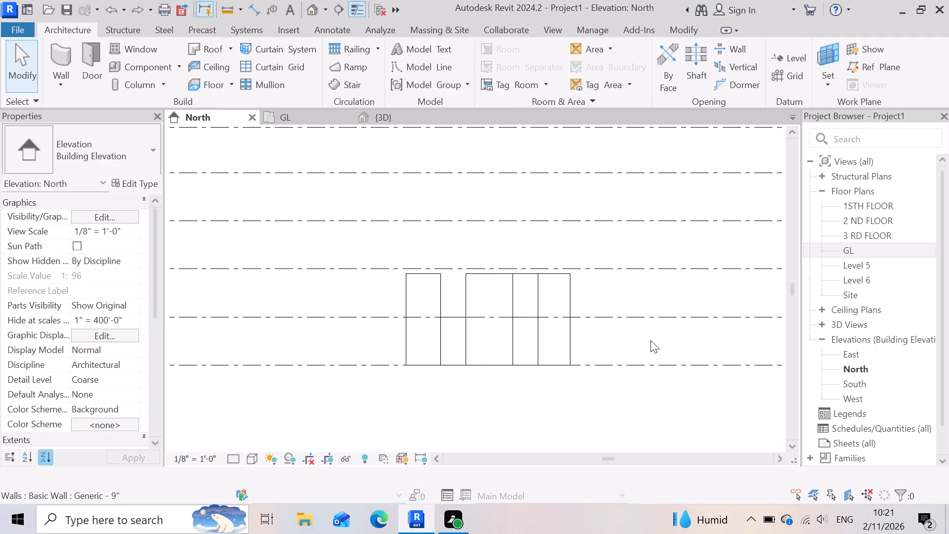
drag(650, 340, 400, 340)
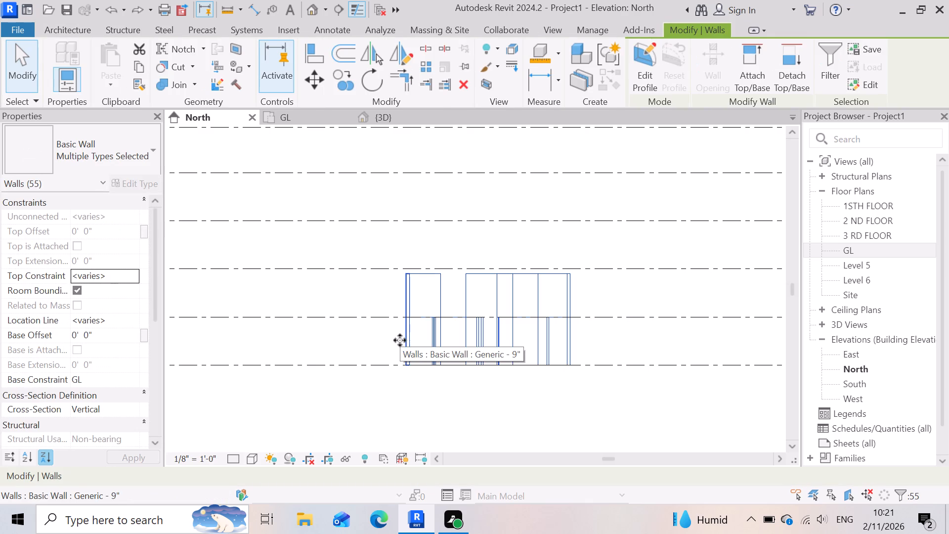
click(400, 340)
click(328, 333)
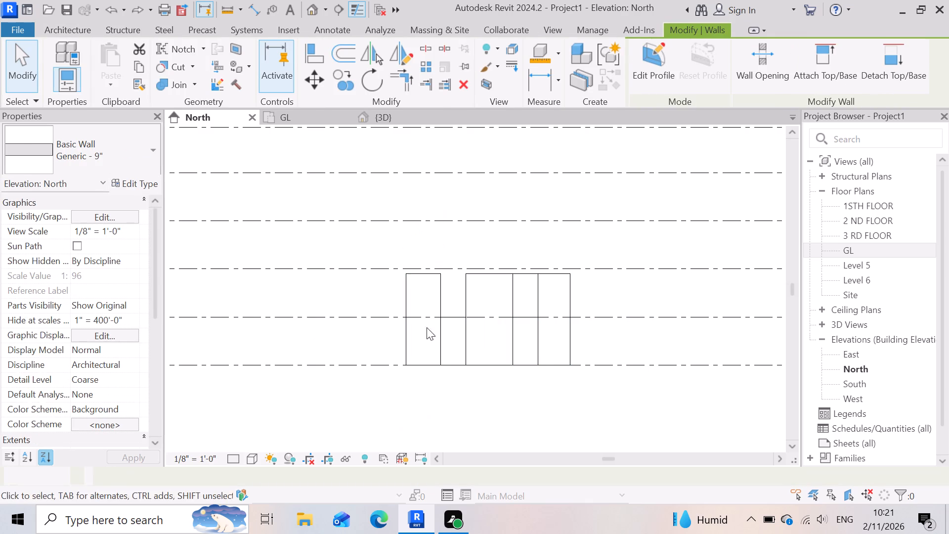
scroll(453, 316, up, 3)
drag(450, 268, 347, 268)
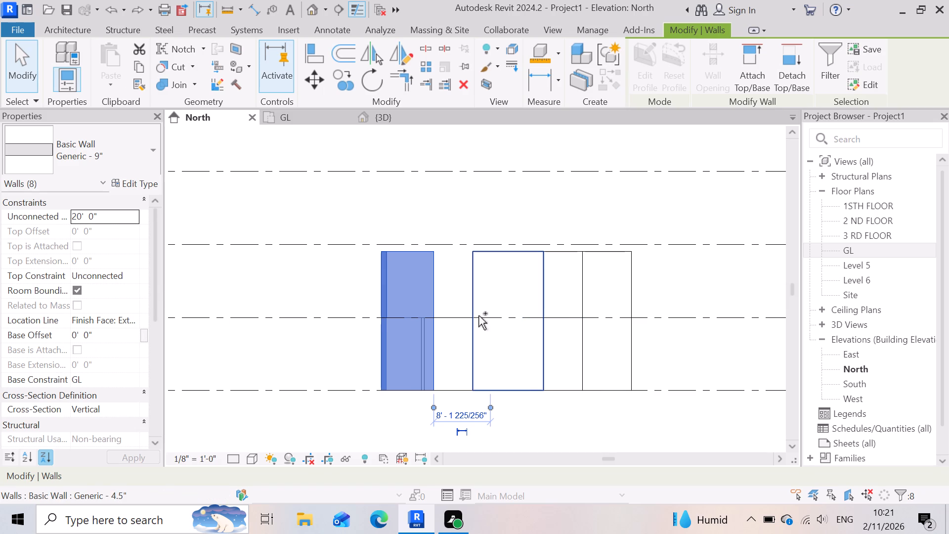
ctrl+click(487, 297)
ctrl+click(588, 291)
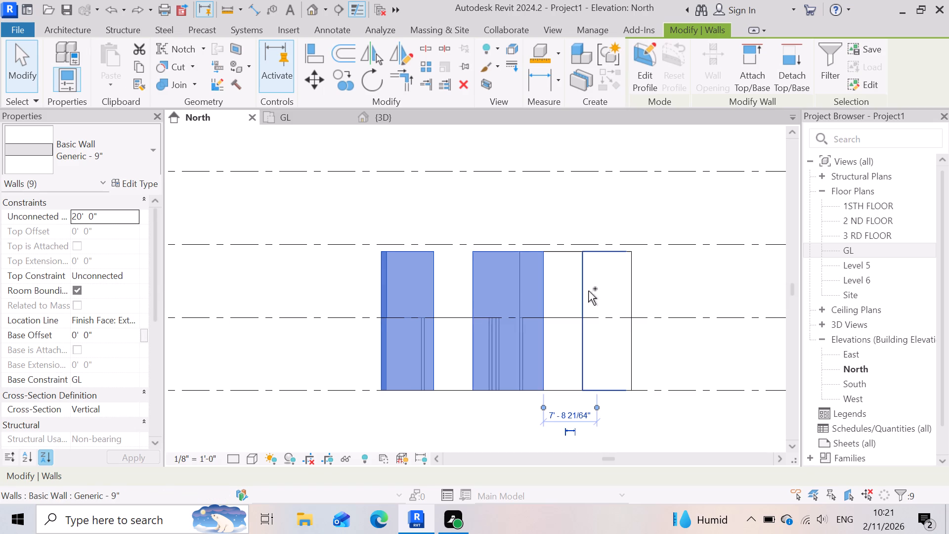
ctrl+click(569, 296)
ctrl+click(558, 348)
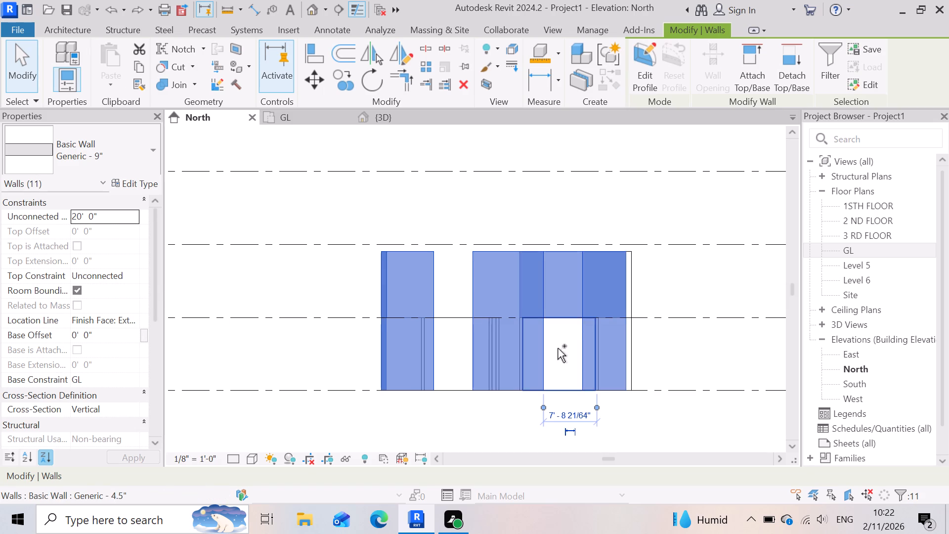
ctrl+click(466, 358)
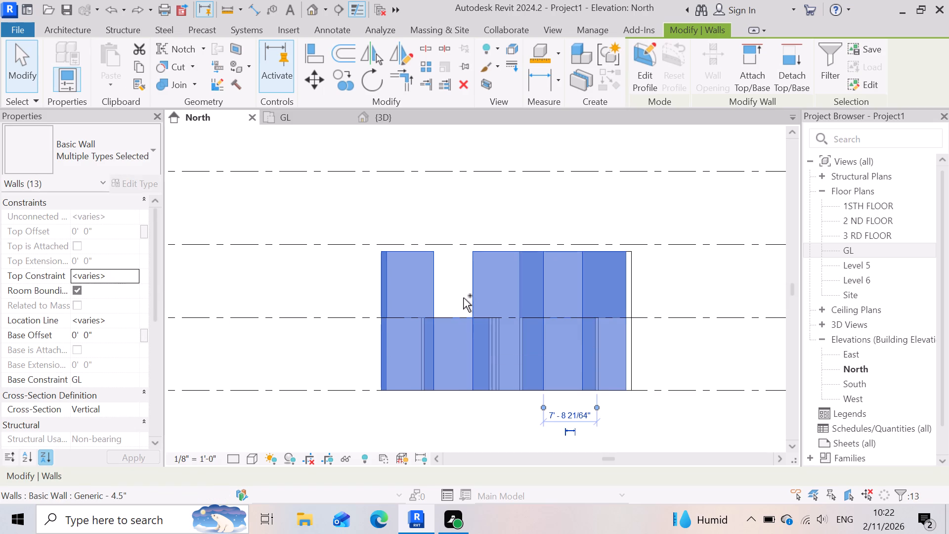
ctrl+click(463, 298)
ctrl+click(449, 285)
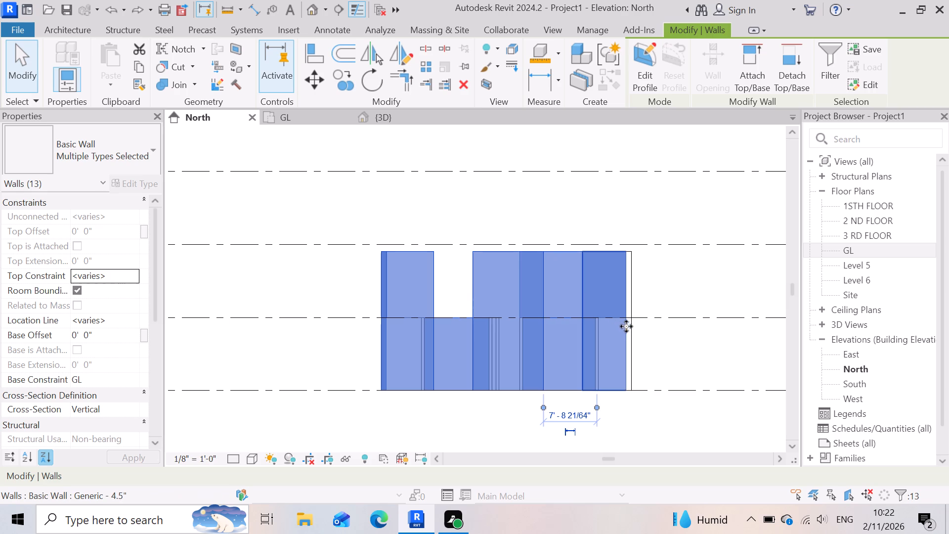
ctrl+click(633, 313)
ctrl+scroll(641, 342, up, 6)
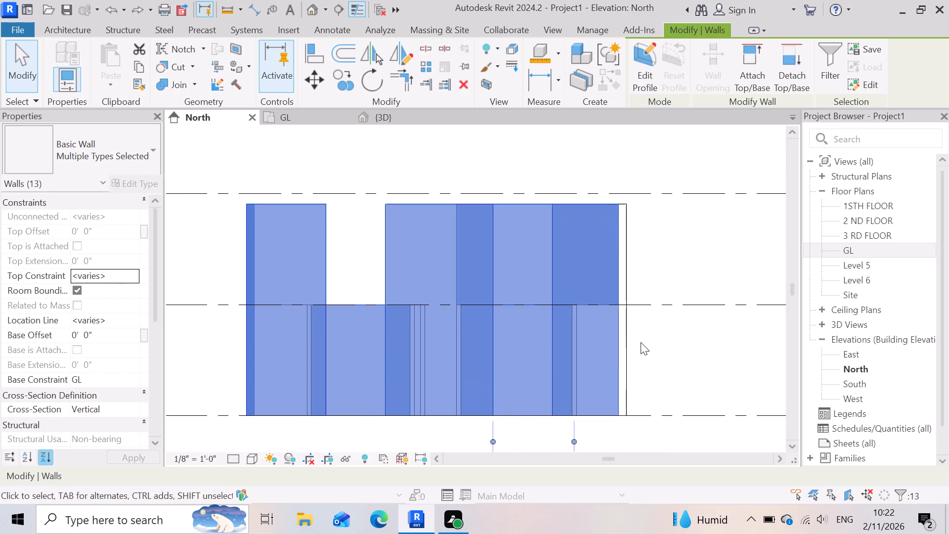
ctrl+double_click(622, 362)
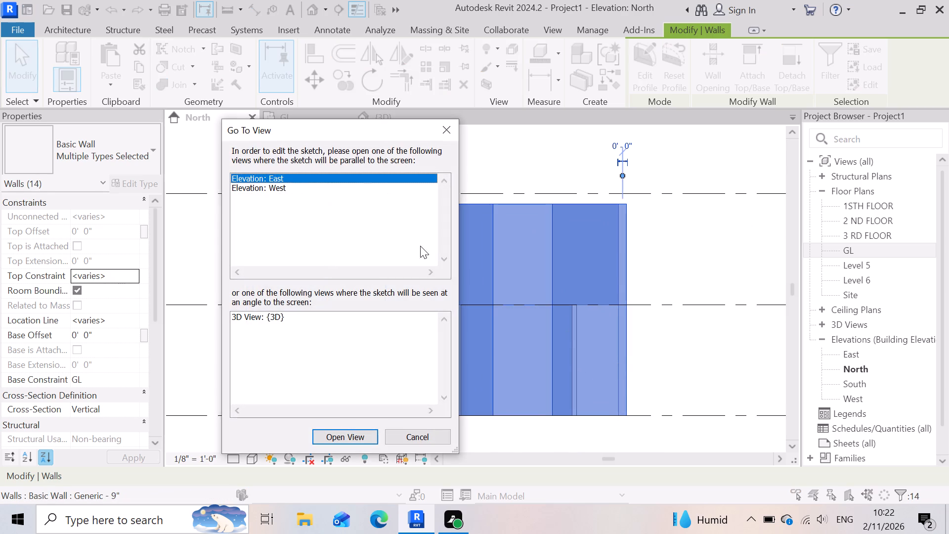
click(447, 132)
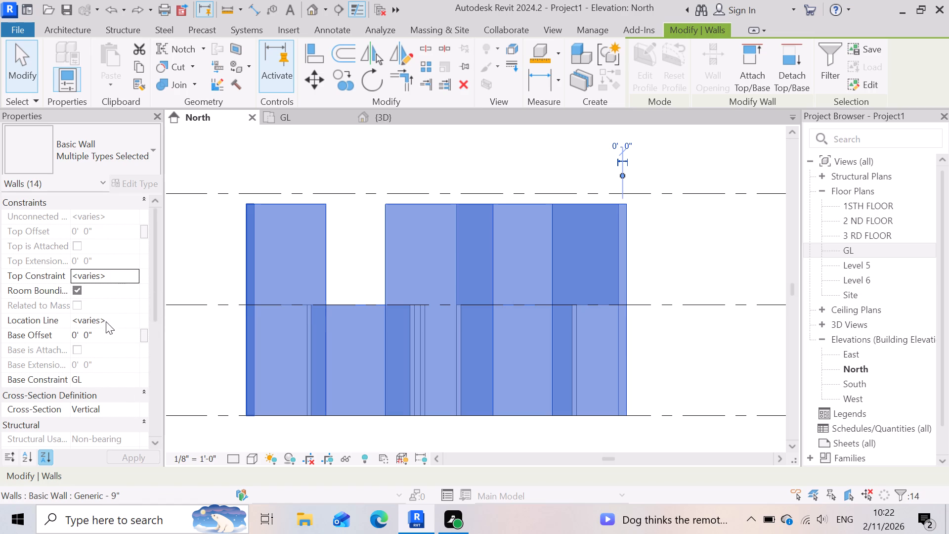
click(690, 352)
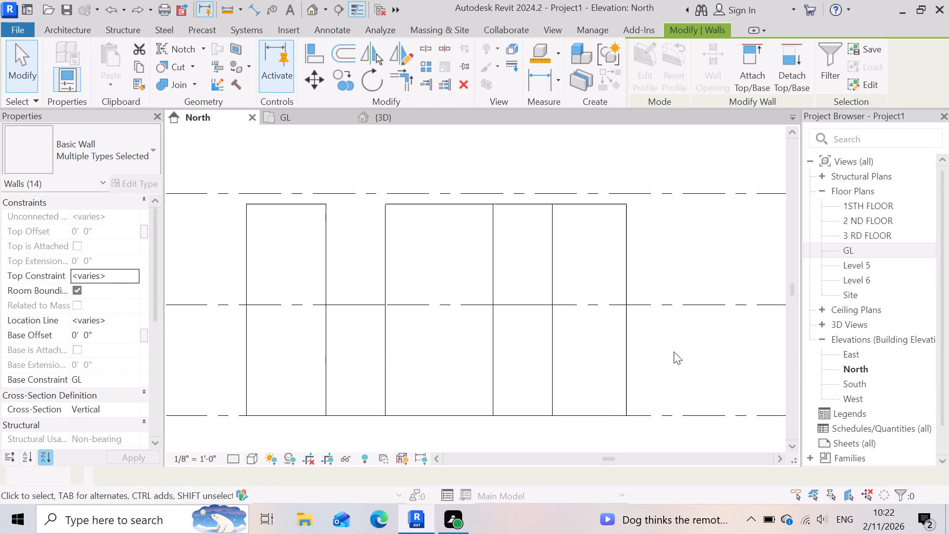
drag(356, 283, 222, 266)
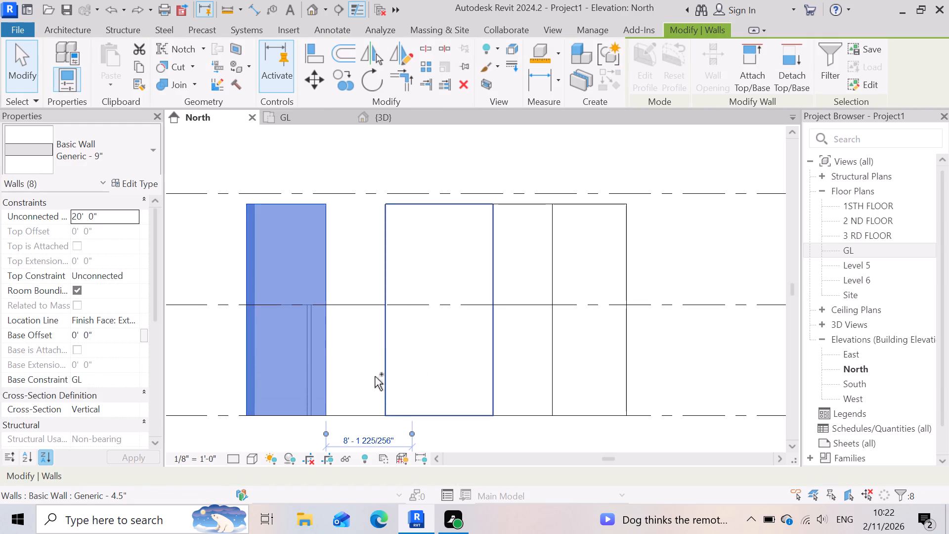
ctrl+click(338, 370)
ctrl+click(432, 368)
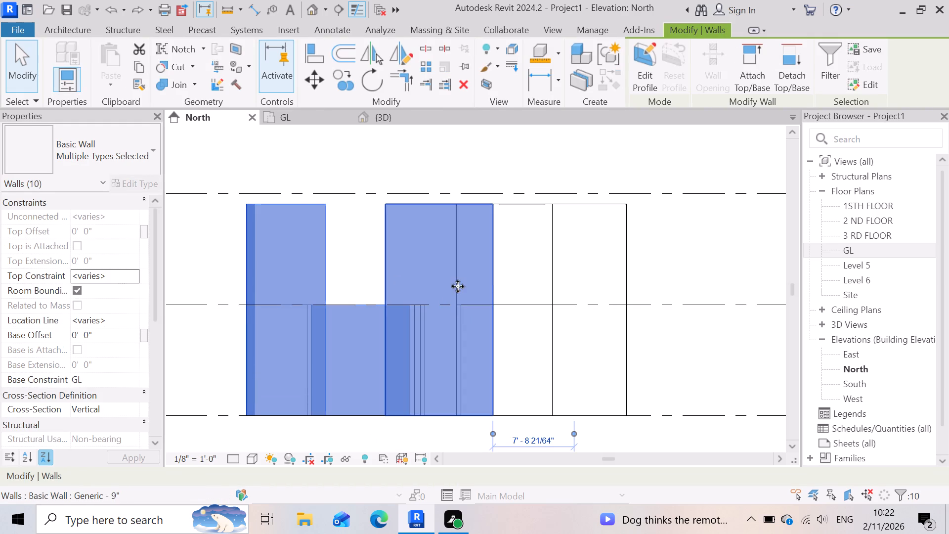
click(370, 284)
Constrain the tops of the two overlapping 9" walls at the elevation's east end to 1STH FLOOR with a -6" top offset.
click(323, 294)
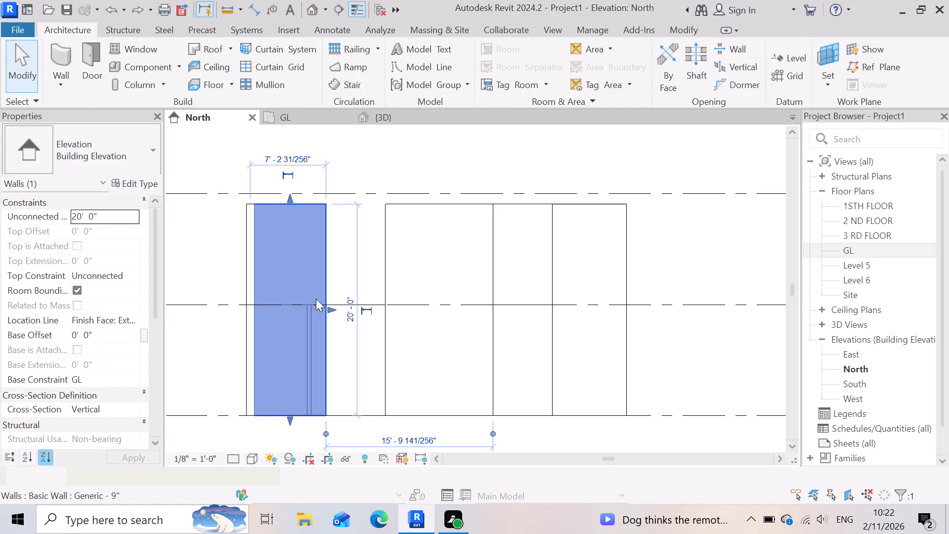
ctrl+click(249, 307)
scroll(252, 299, up, 4)
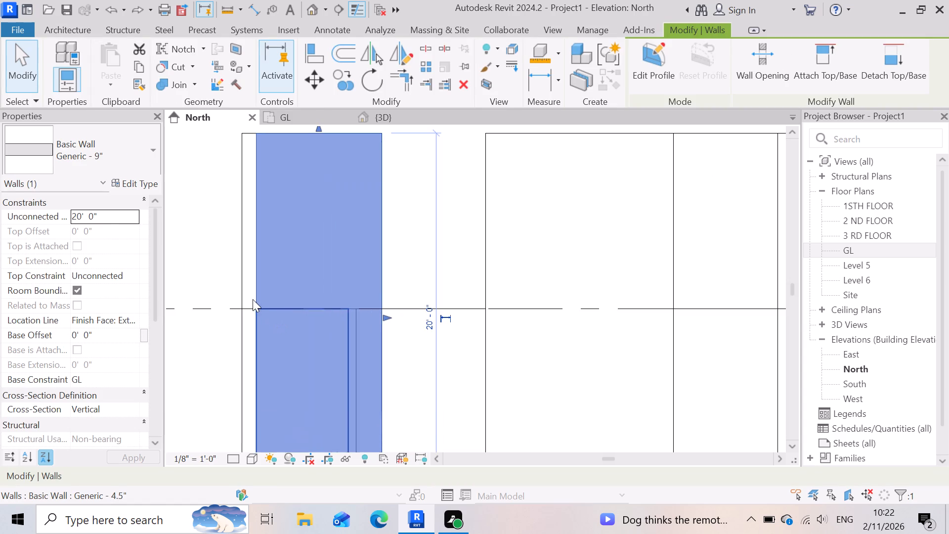
ctrl+click(247, 286)
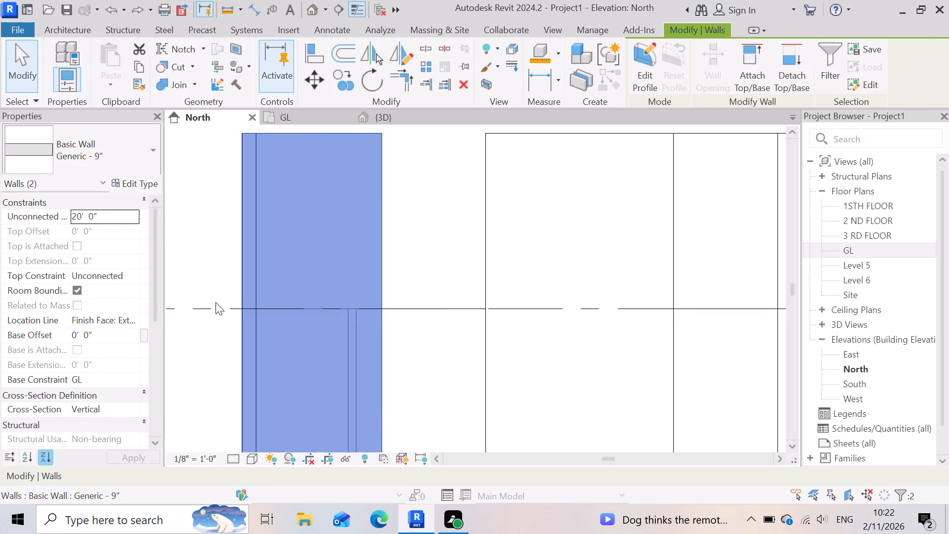
click(138, 281)
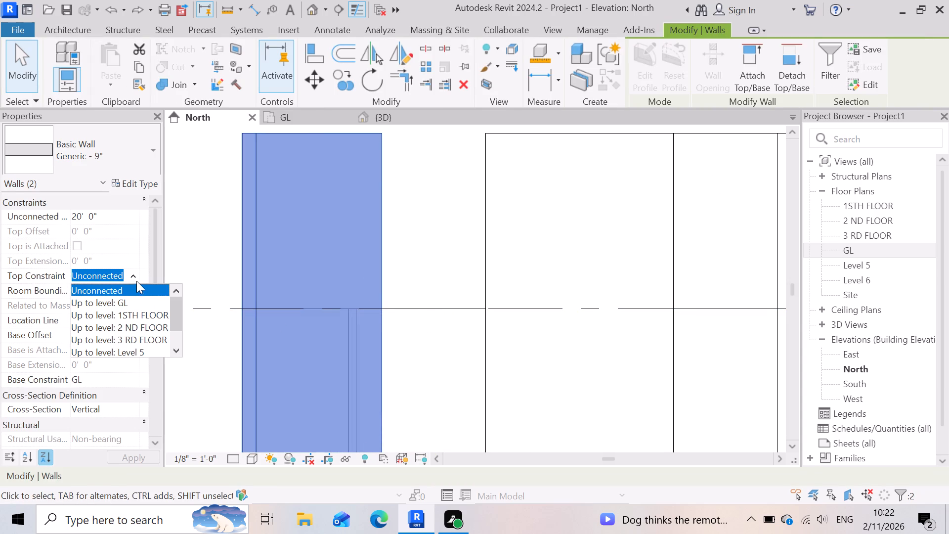
click(136, 317)
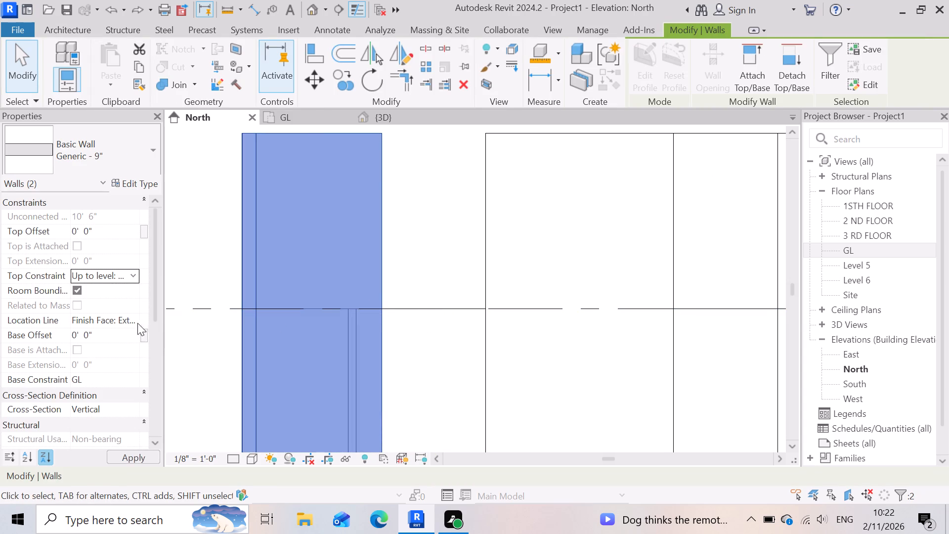
click(113, 232)
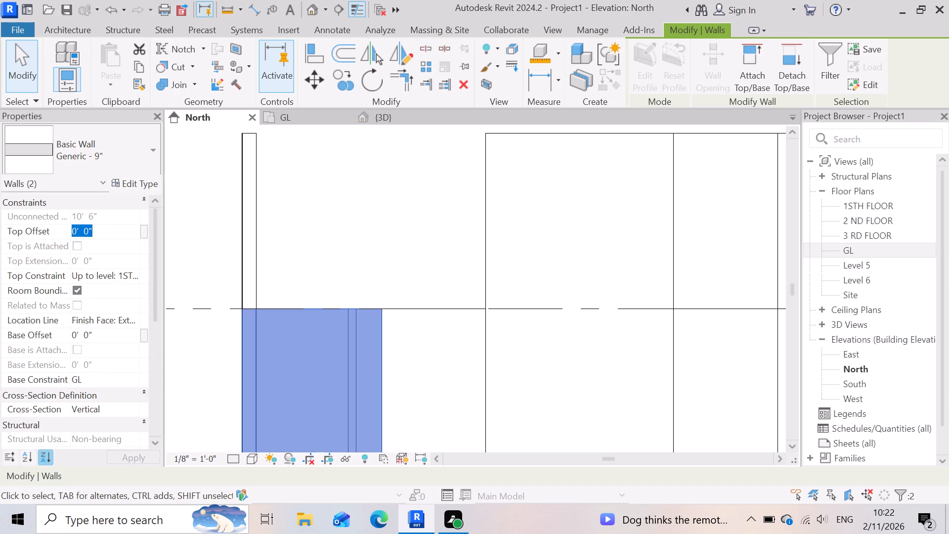
text(-6)
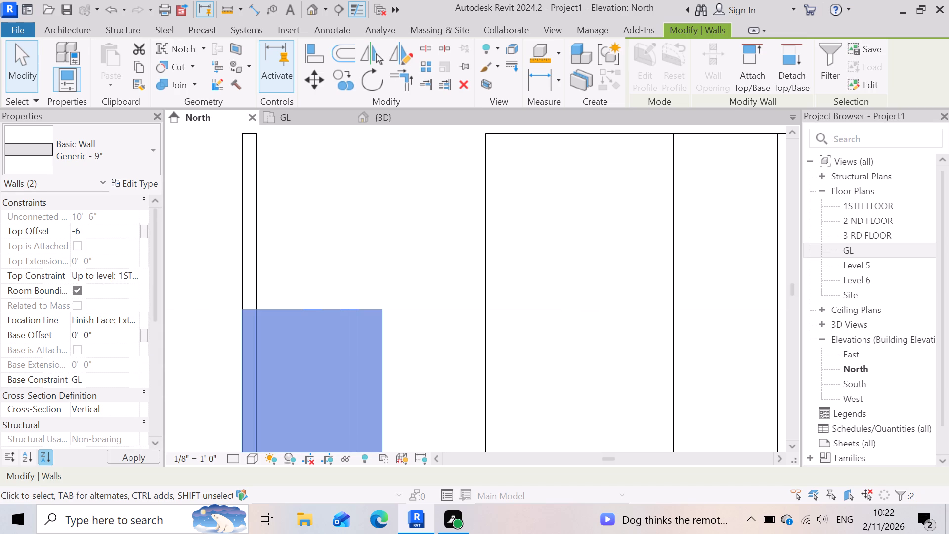
key(shift+quotedbl)
key(Return)
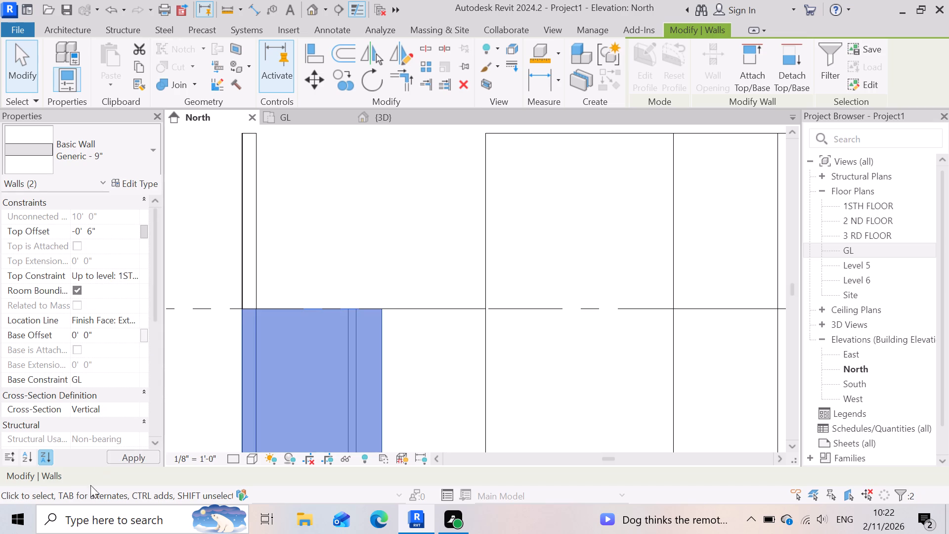
scroll(384, 290, down, 6)
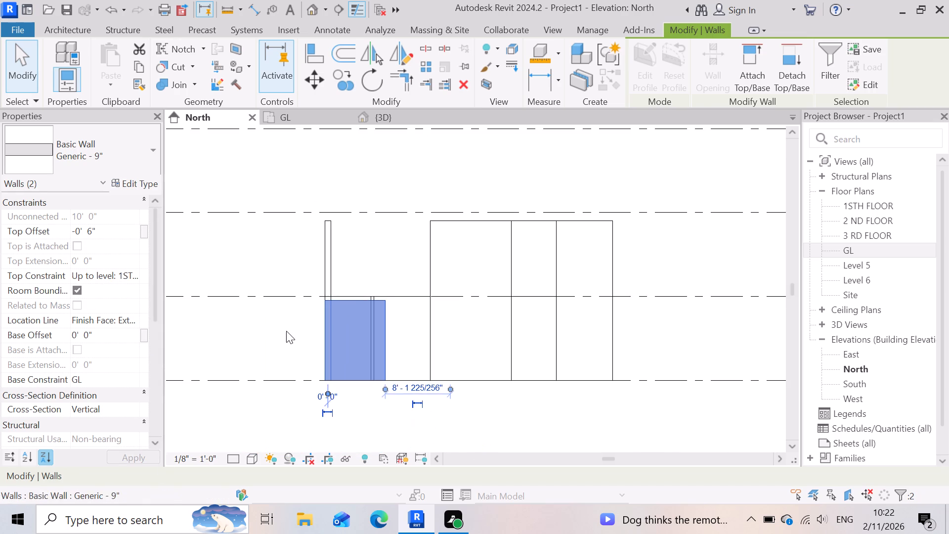
click(286, 331)
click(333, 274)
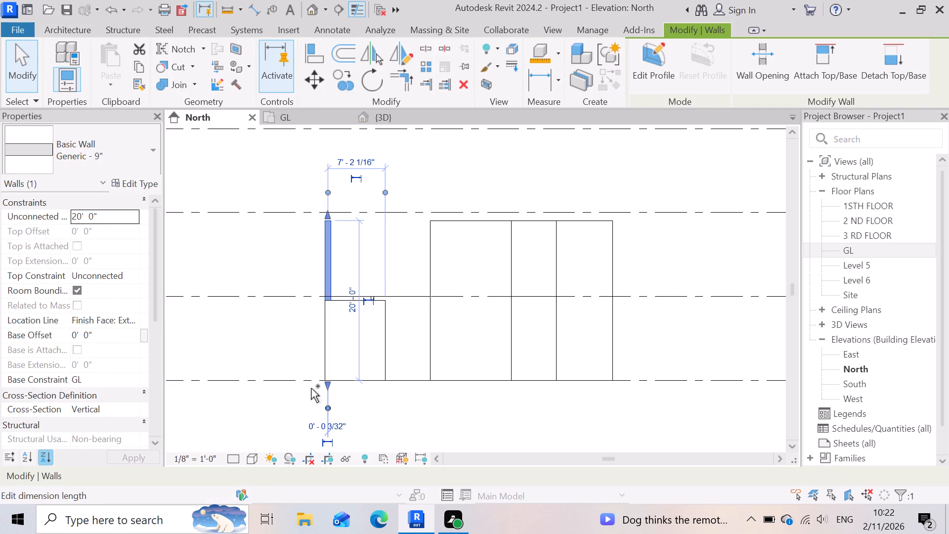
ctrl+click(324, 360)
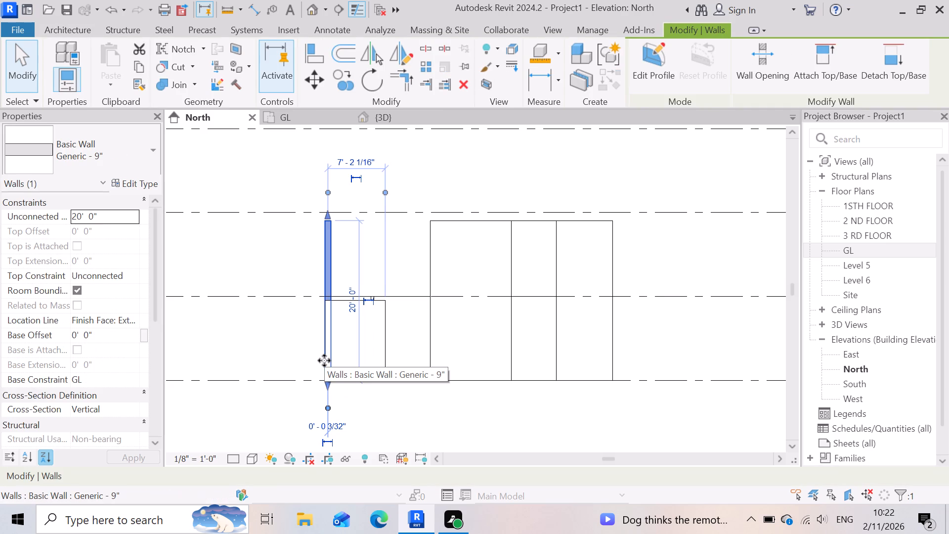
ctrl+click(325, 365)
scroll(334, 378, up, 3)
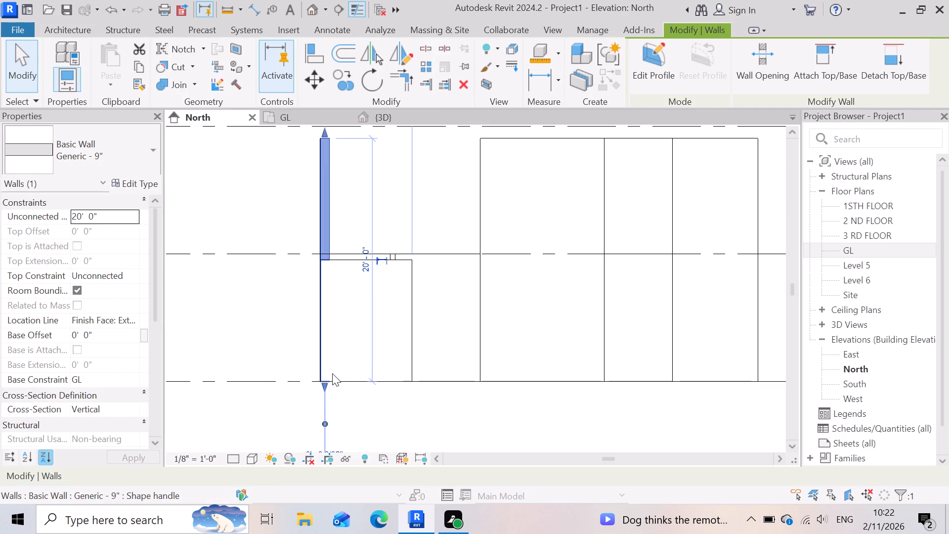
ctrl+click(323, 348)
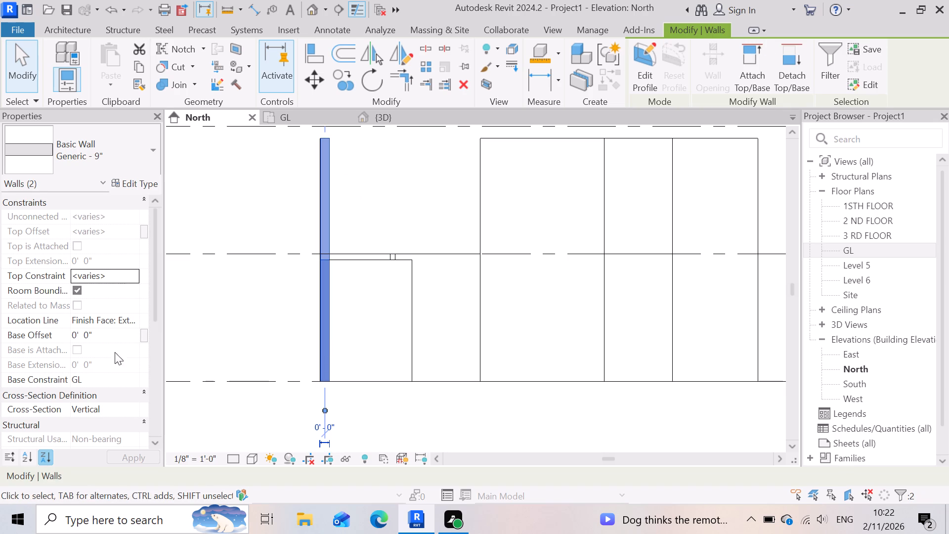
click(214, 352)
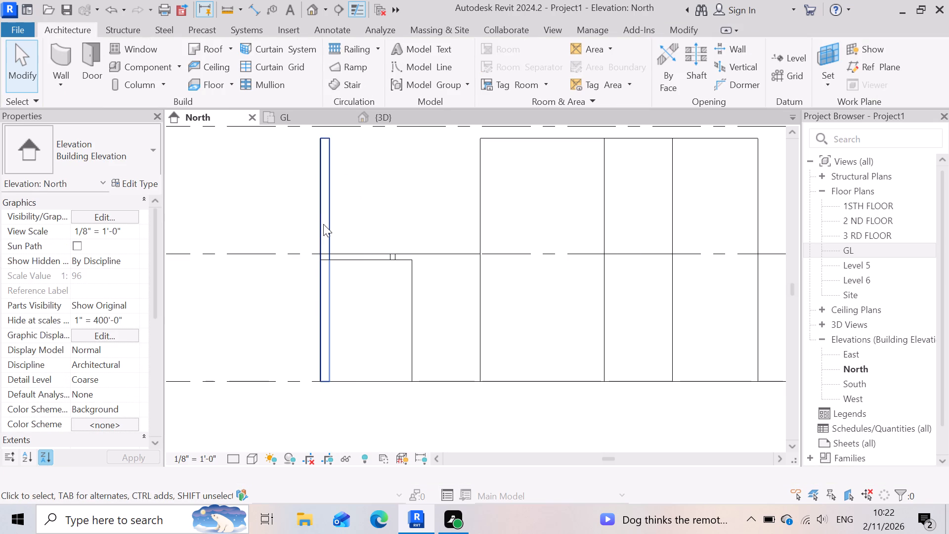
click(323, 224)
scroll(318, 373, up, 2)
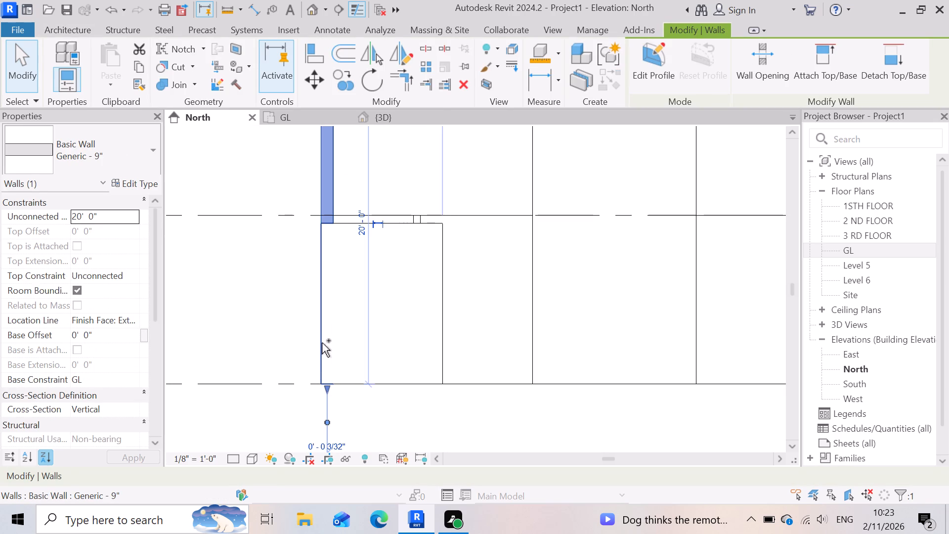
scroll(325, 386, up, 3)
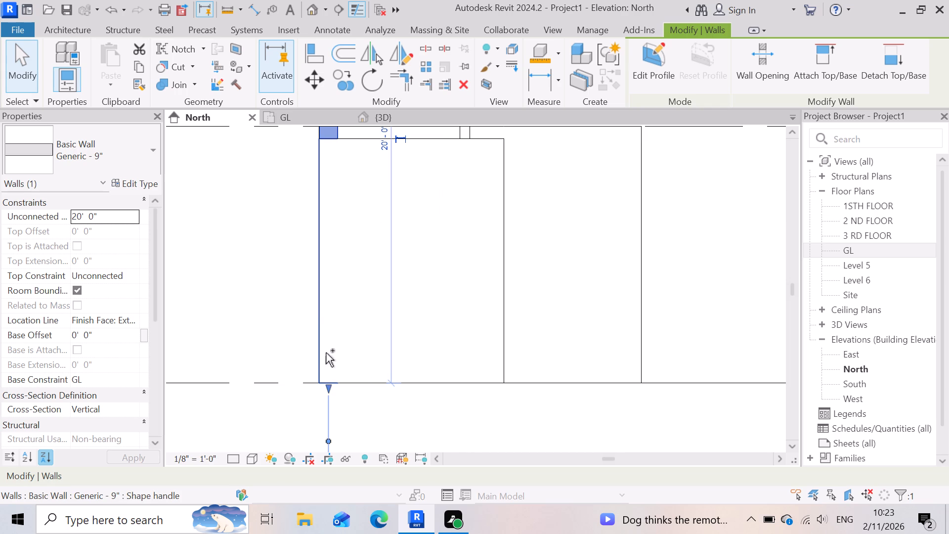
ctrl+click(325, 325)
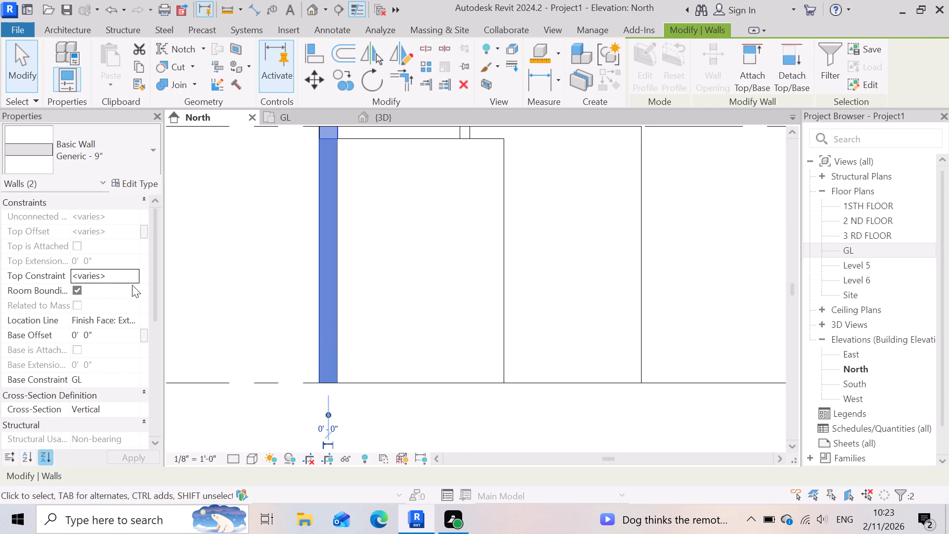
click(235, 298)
Set the top constraint of the narrow, end-on 9" wall at the east end to Up to level: 1STH FLOOR.
scroll(377, 367, down, 3)
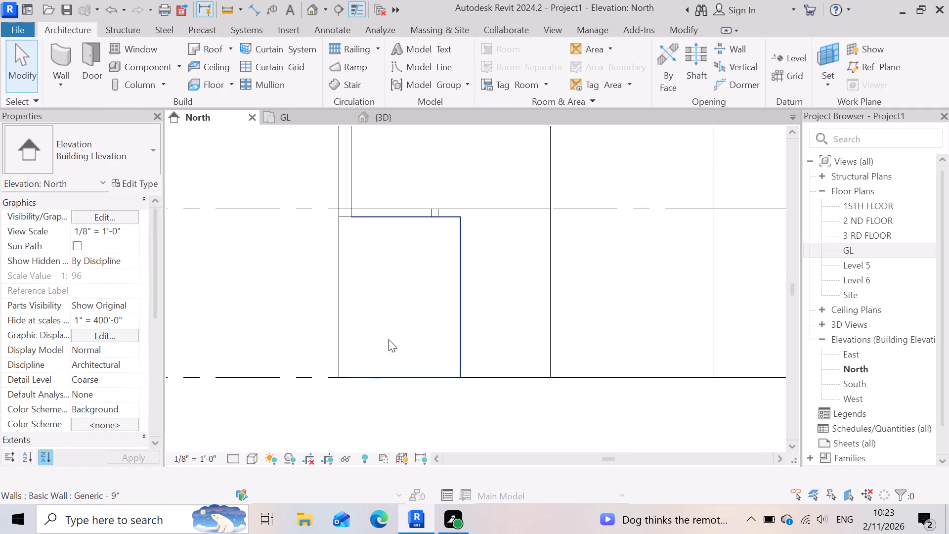
click(349, 198)
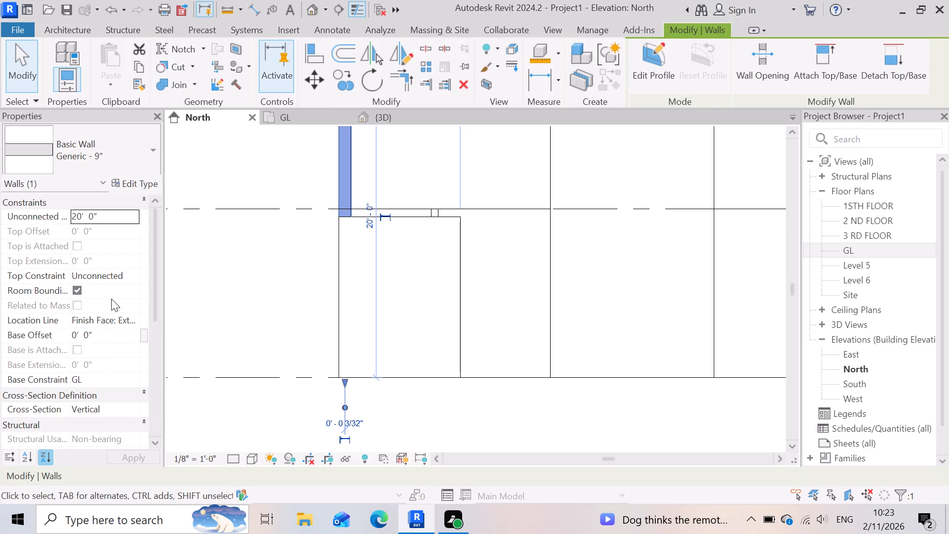
click(126, 277)
click(135, 276)
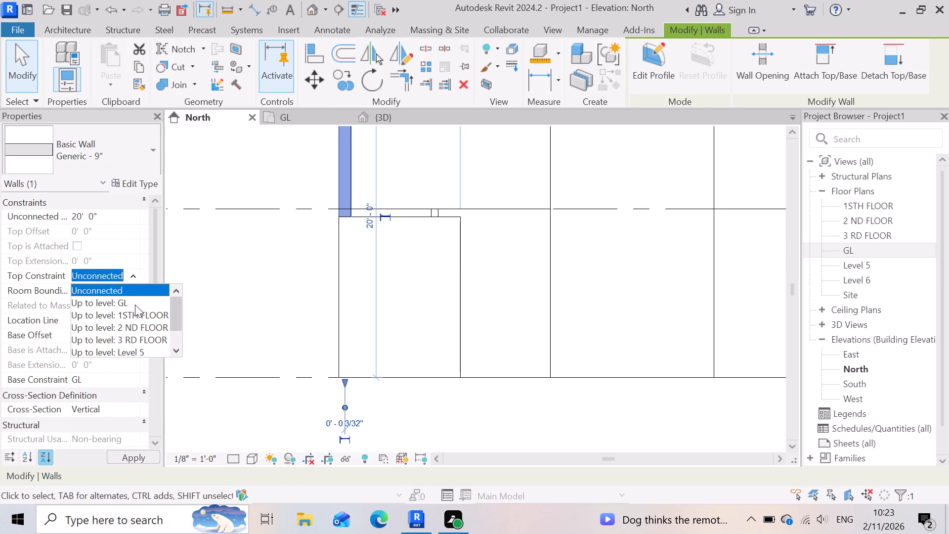
click(135, 312)
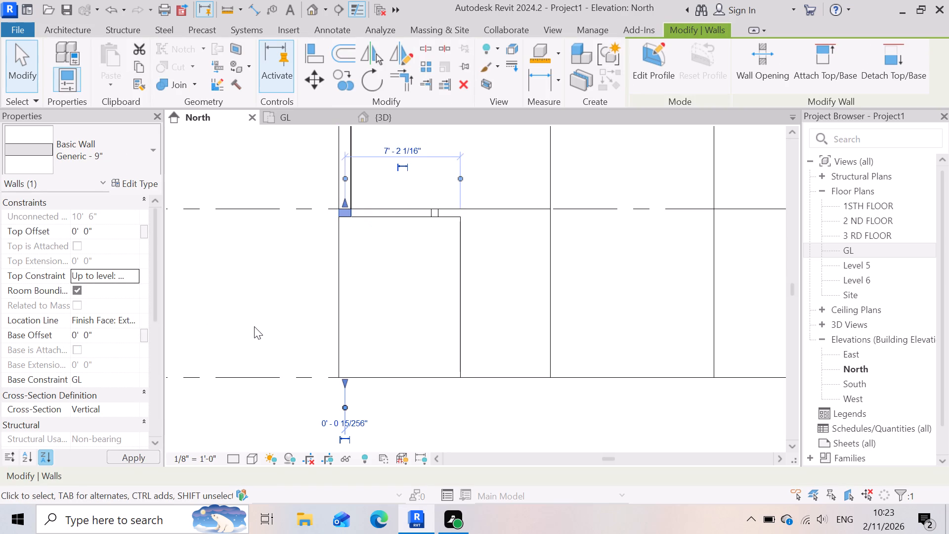
scroll(281, 321, down, 5)
click(270, 321)
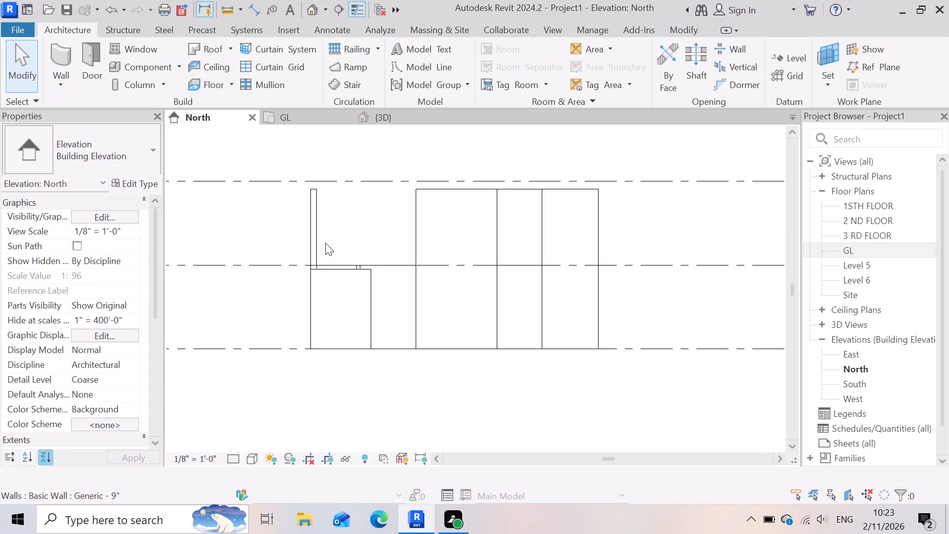
Constrain the five overlapping full-height 9" walls seen end-on at the east end to 1STH FLOOR with a -6" top offset.
drag(318, 239, 297, 237)
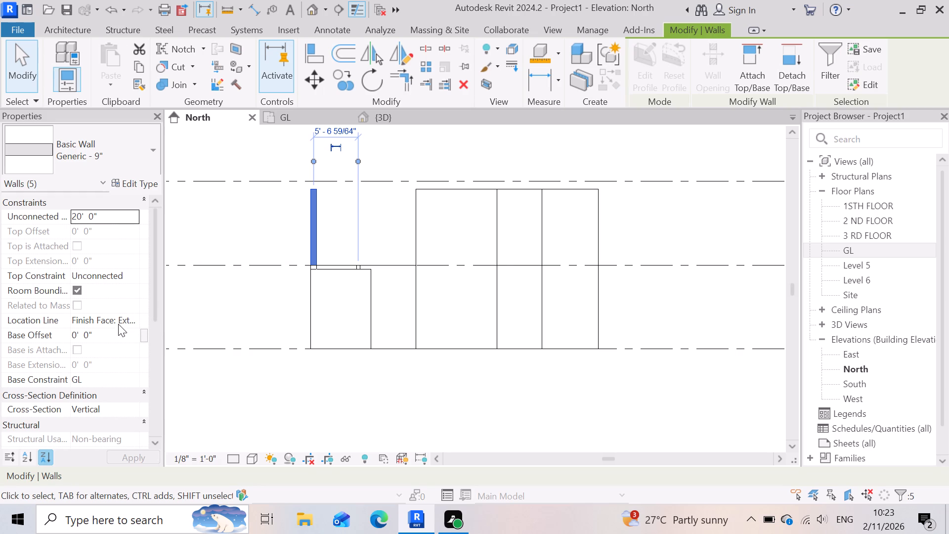
click(124, 272)
click(131, 275)
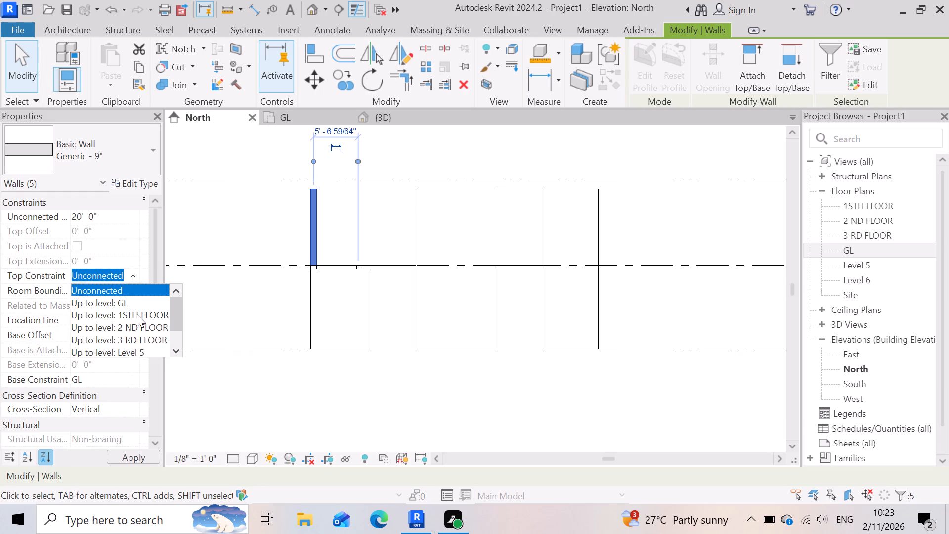
click(128, 313)
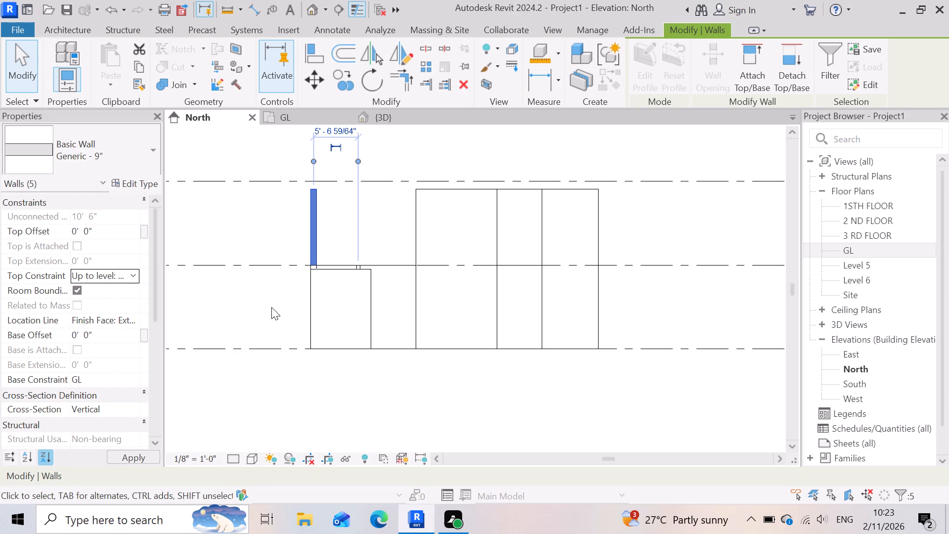
click(115, 237)
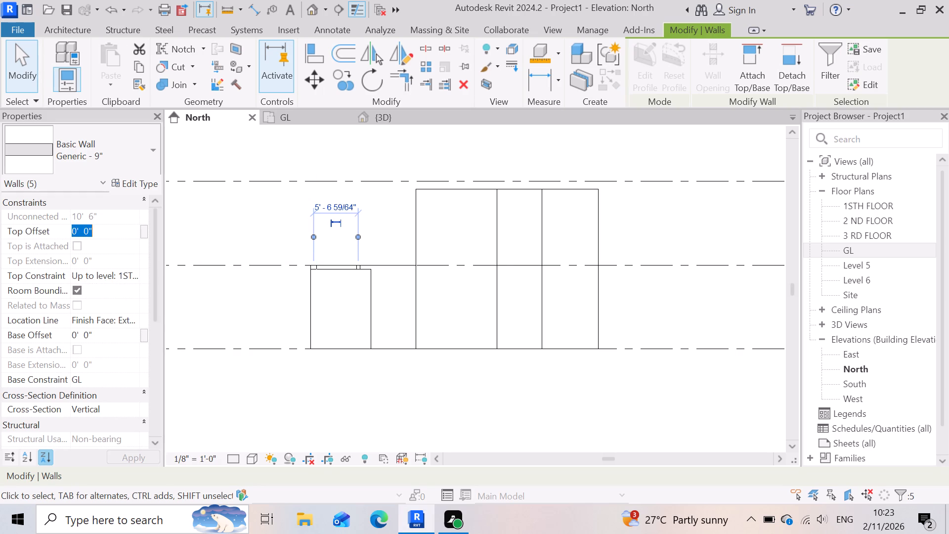
key(minus)
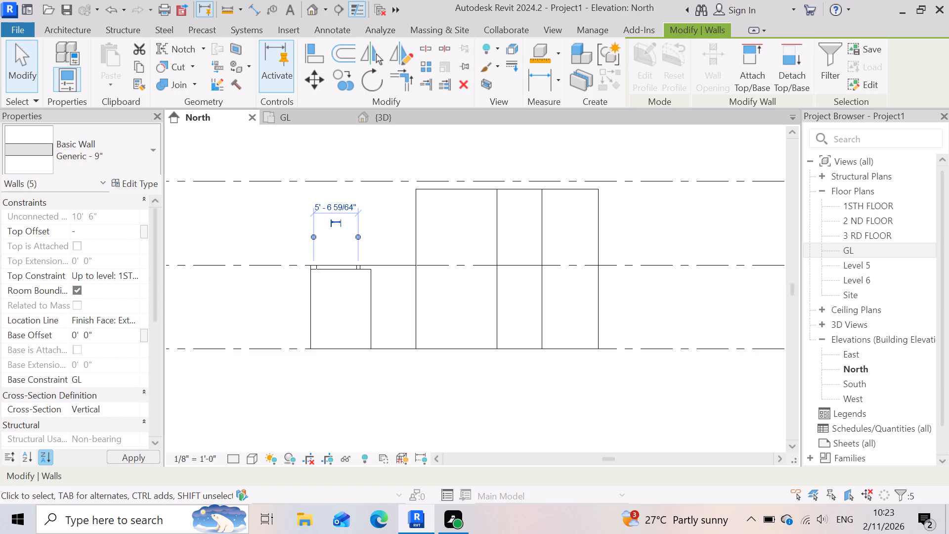
key(6)
key(shift+quotedbl)
key(Return)
scroll(138, 326, down, 2)
click(134, 456)
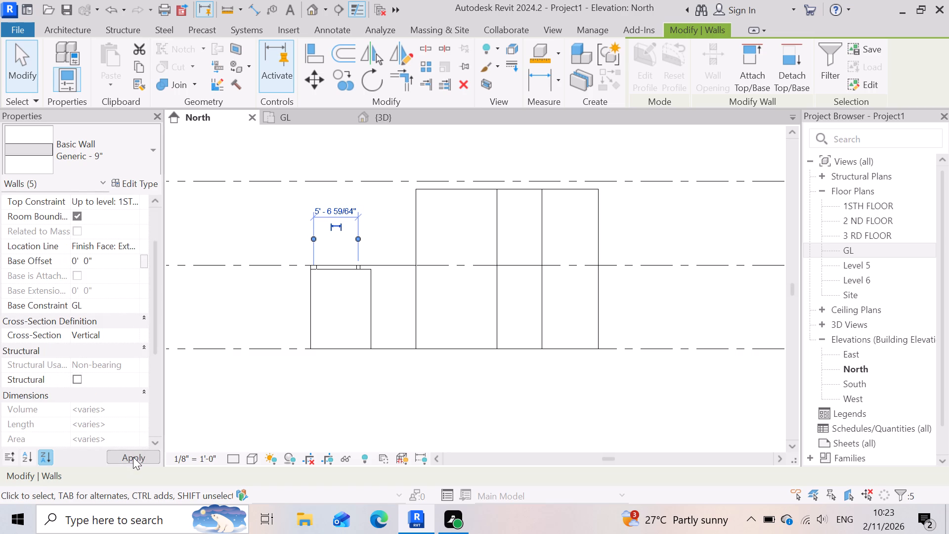
click(388, 406)
Set the top constraint of the easternmost of the three wide full-height 9" walls to Up to level: 1STH FLOOR.
scroll(313, 310, up, 3)
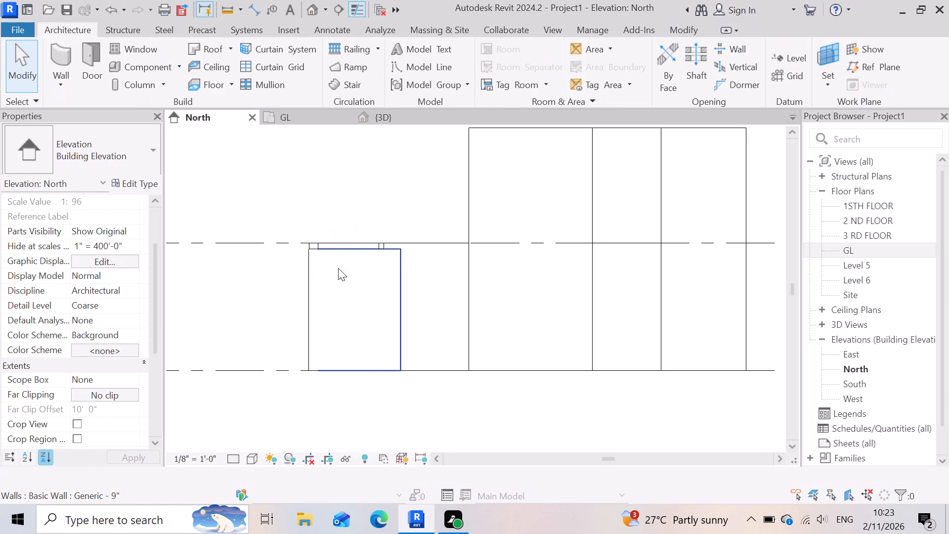
scroll(353, 227, up, 10)
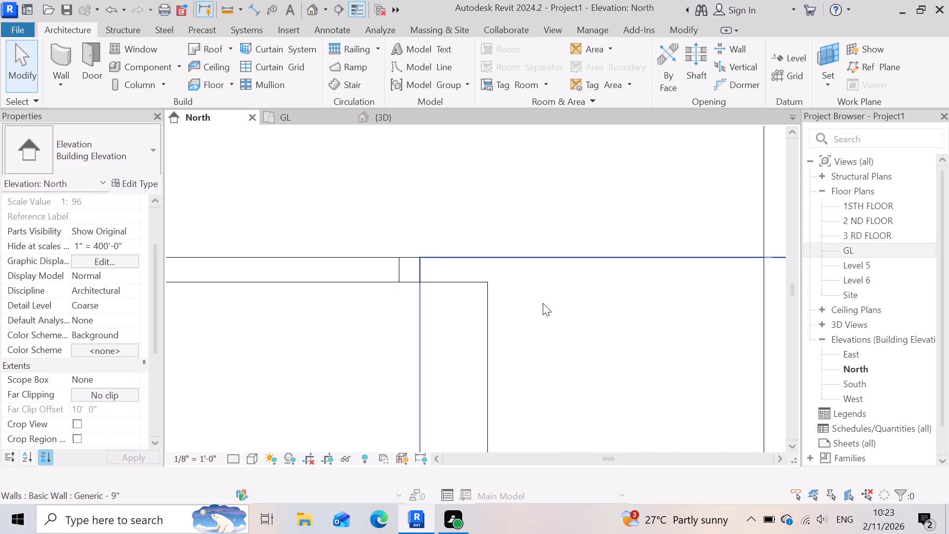
scroll(550, 303, down, 2)
scroll(246, 297, up, 2)
scroll(347, 297, down, 9)
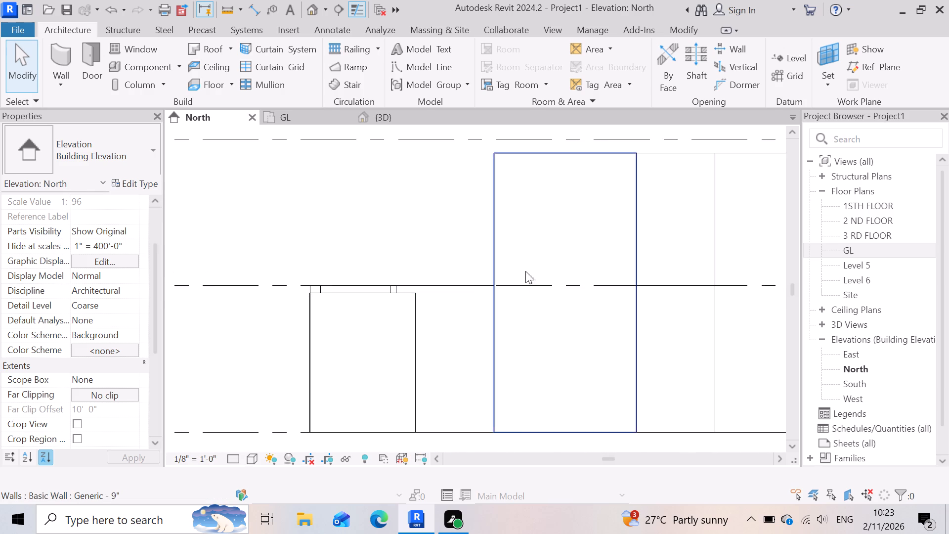
scroll(518, 268, down, 3)
click(518, 268)
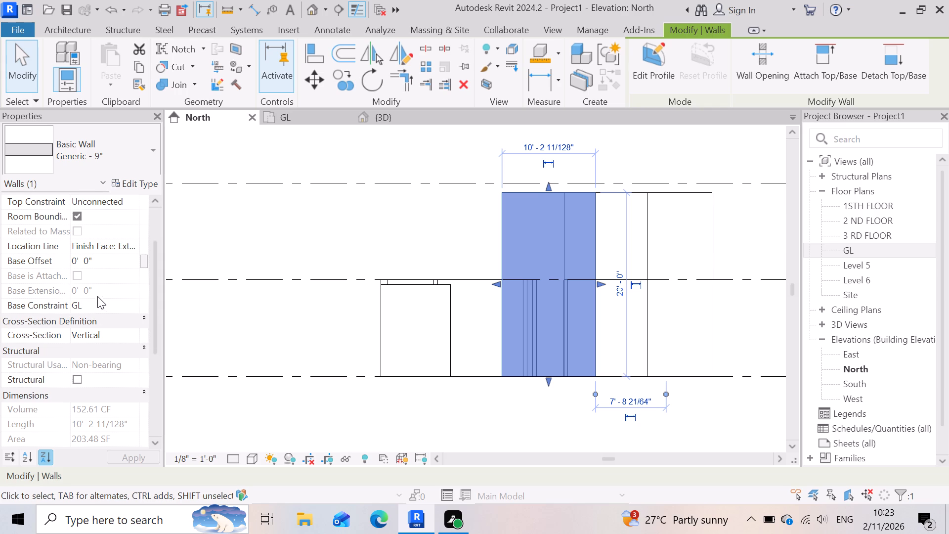
click(121, 200)
click(129, 201)
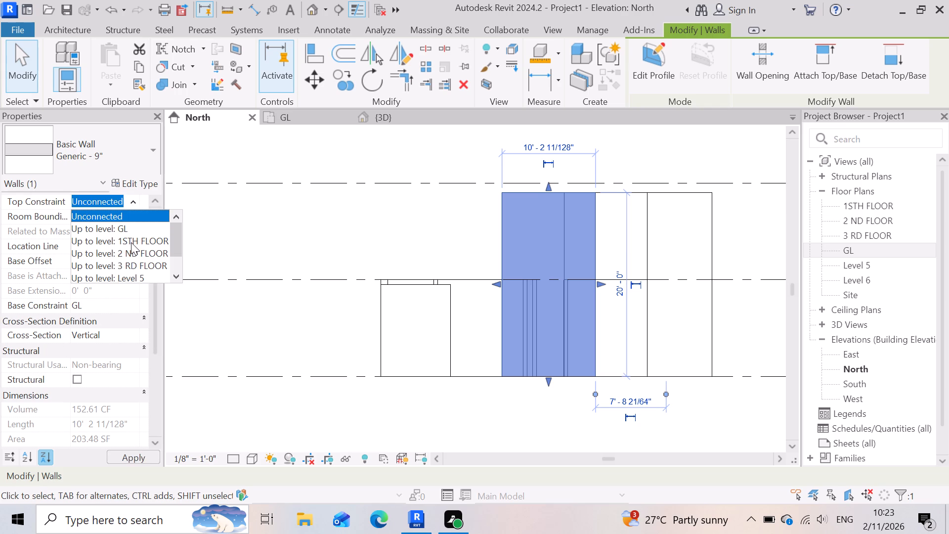
click(132, 240)
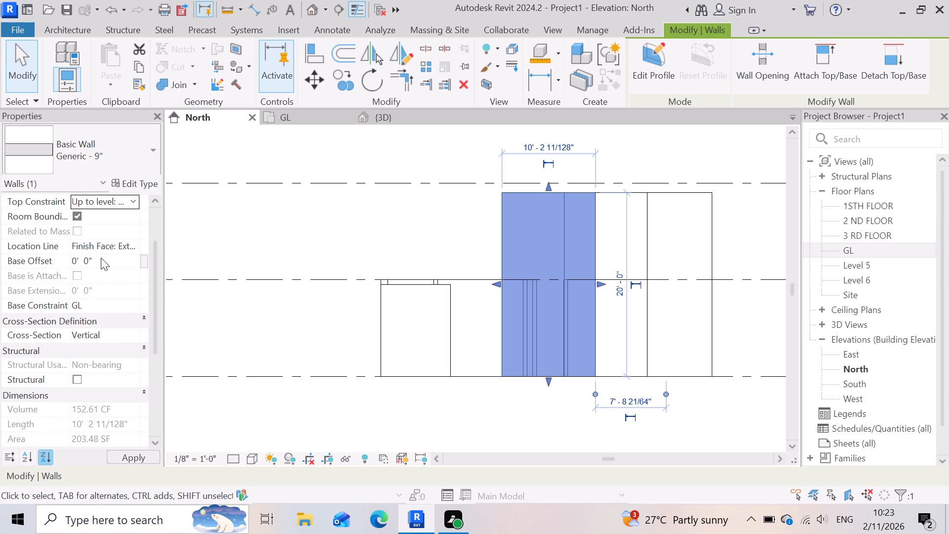
click(123, 202)
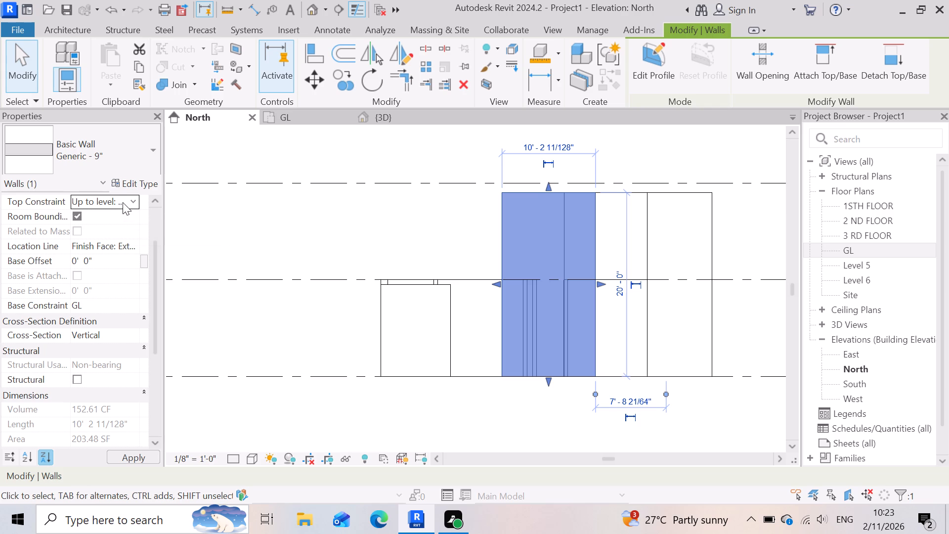
click(132, 198)
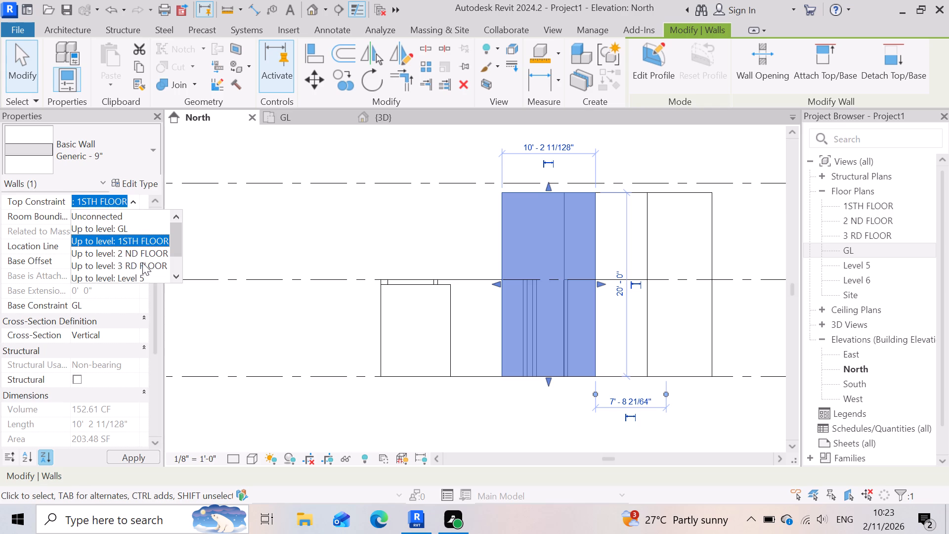
click(218, 348)
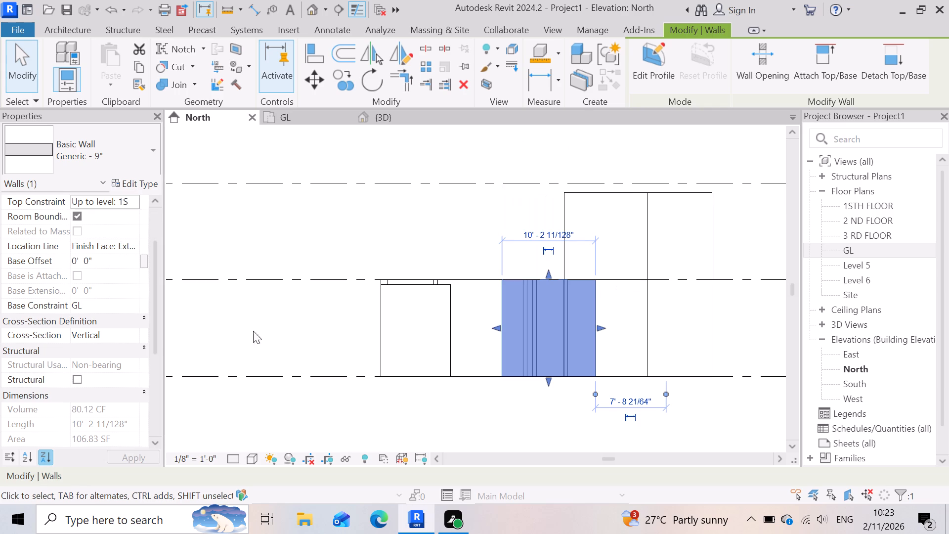
scroll(279, 320, down, 3)
click(283, 410)
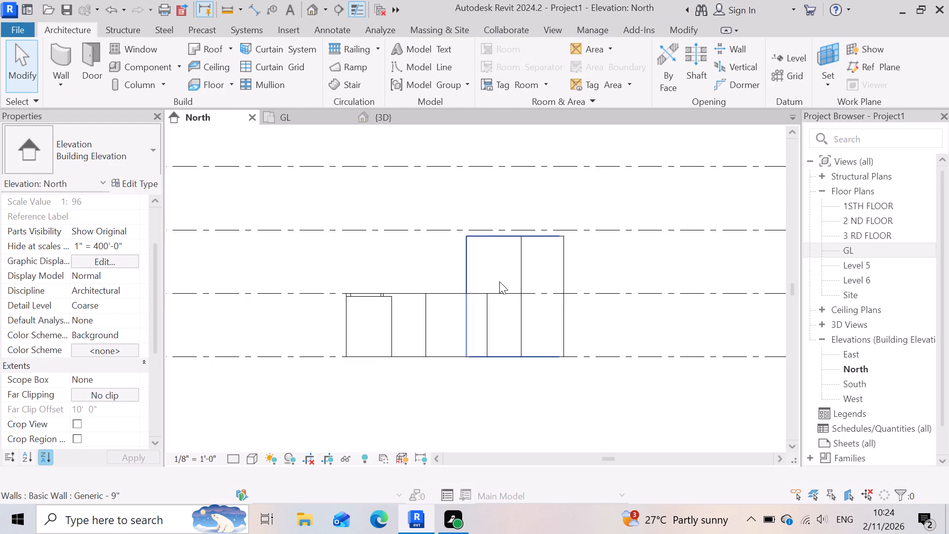
Set the top constraint of the adjacent wide full-height 9" wall, just west of the lowered one, to Up to level: 1STH FLOOR.
click(486, 281)
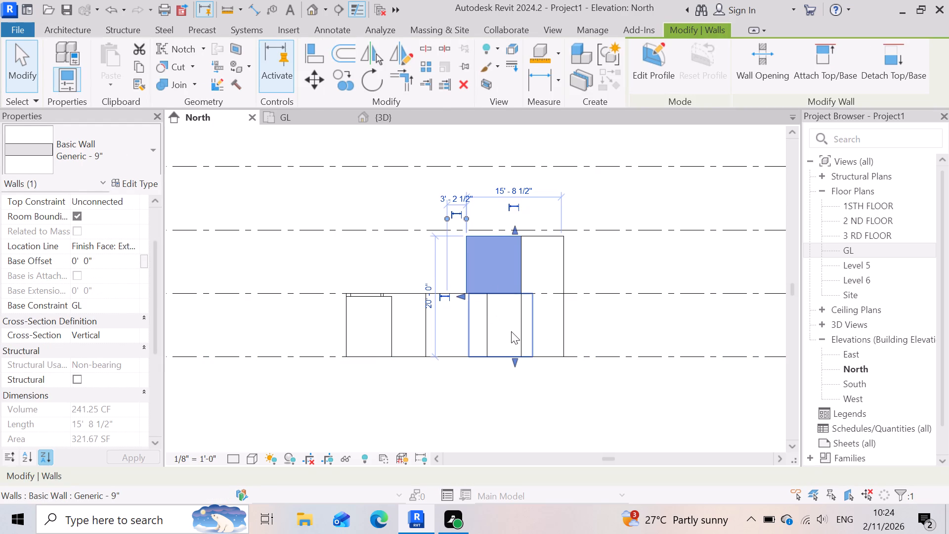
click(511, 331)
click(481, 259)
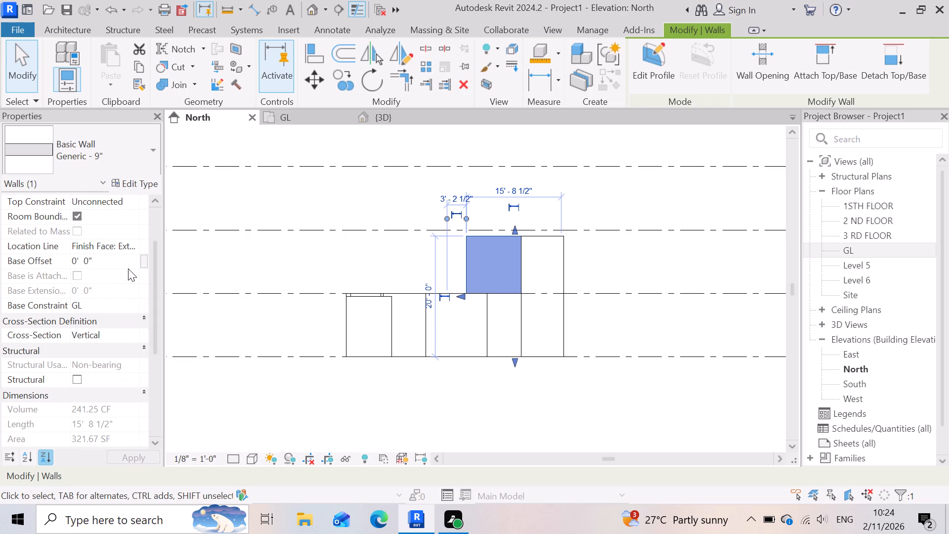
click(131, 204)
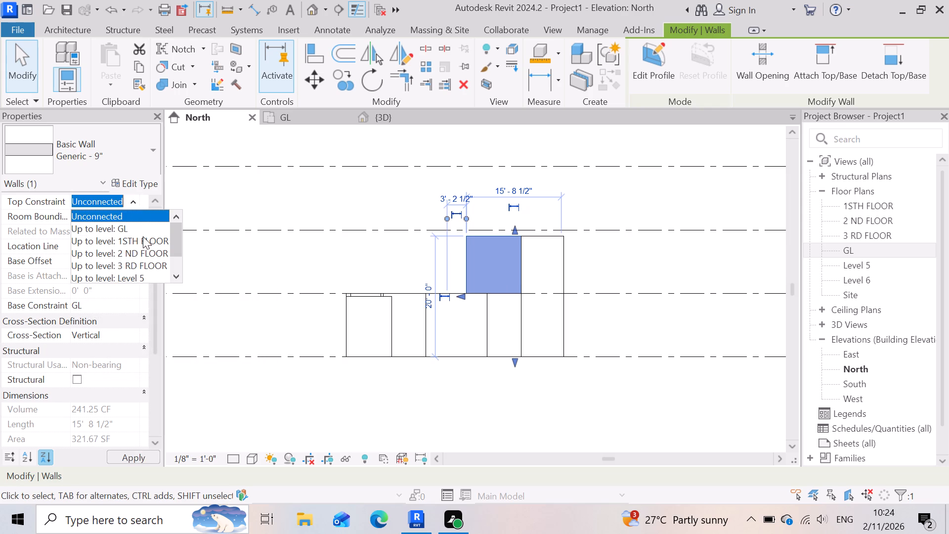
click(143, 236)
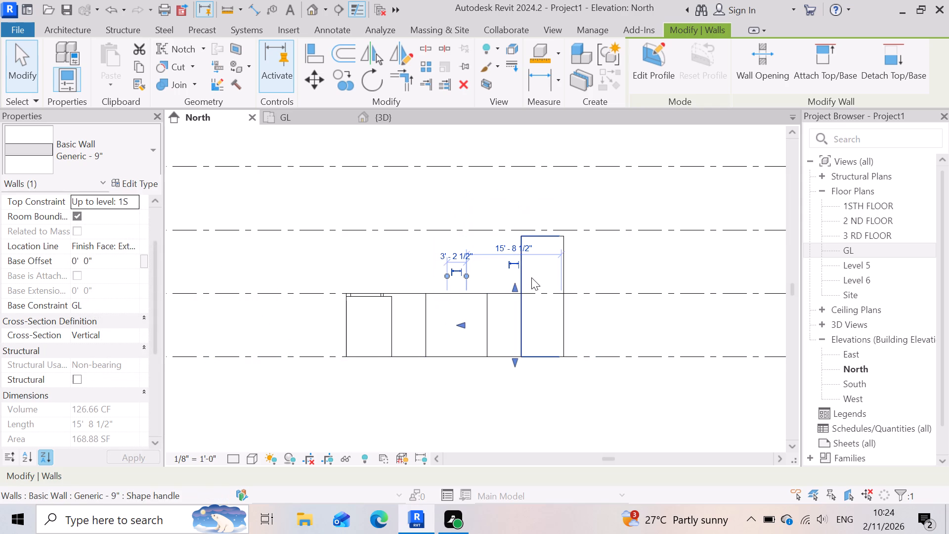
Set the top constraint of the last wide full-height 9" wall, near the west end, to Up to level: 1STH FLOOR.
click(531, 276)
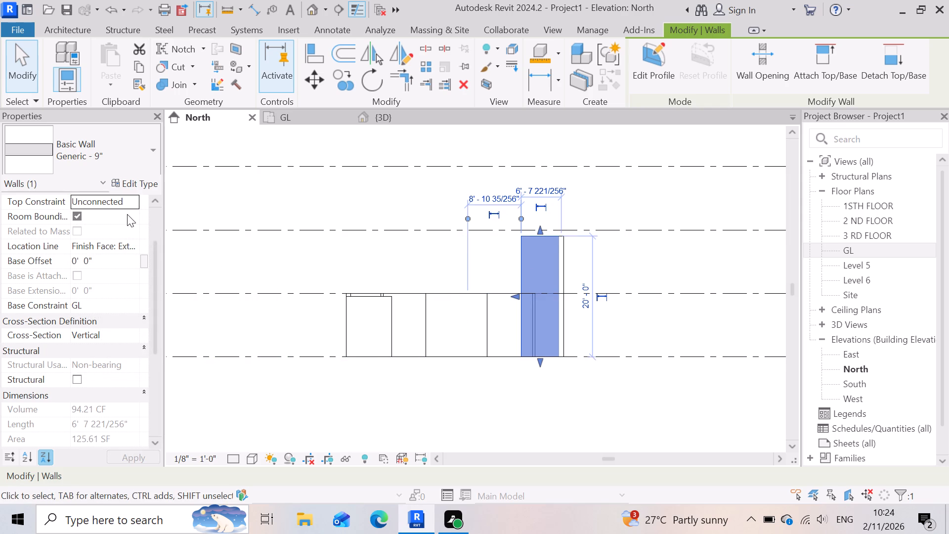
click(128, 201)
click(143, 241)
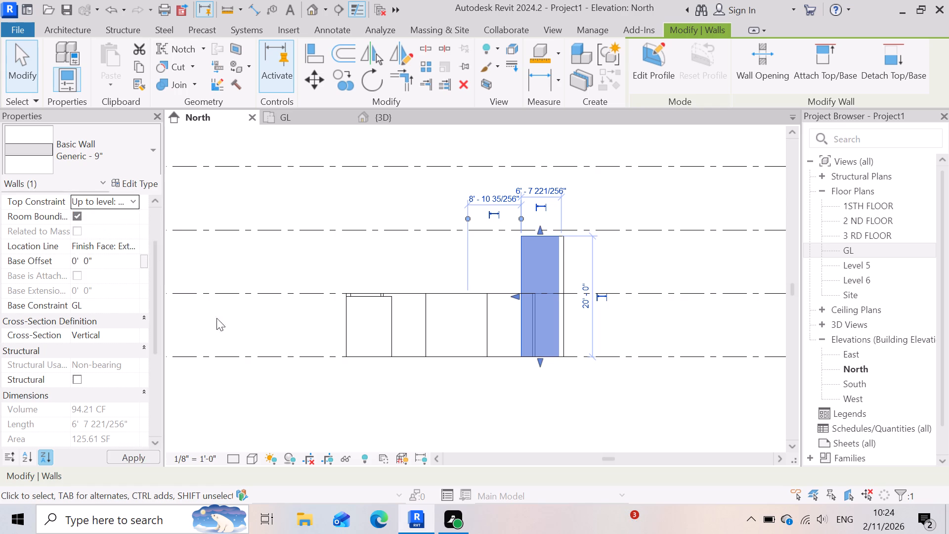
click(467, 403)
Set the top constraint of the front narrow, end-on 9" wall at the west end to Up to level: 1STH FLOOR.
click(556, 278)
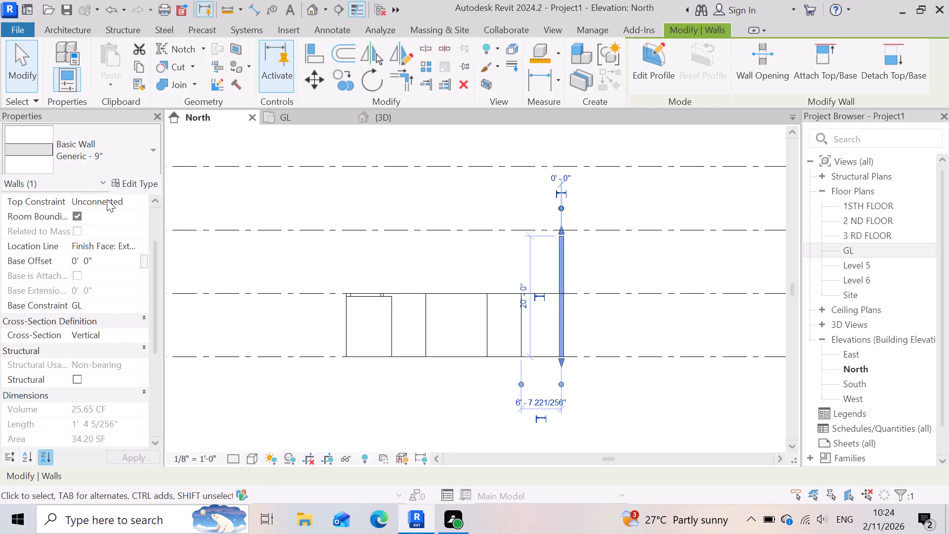
click(122, 203)
click(133, 200)
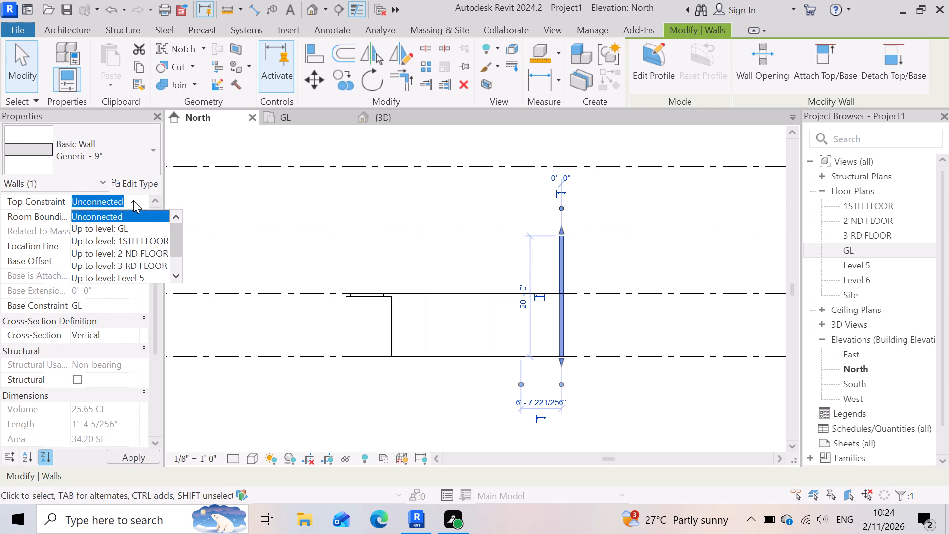
click(126, 238)
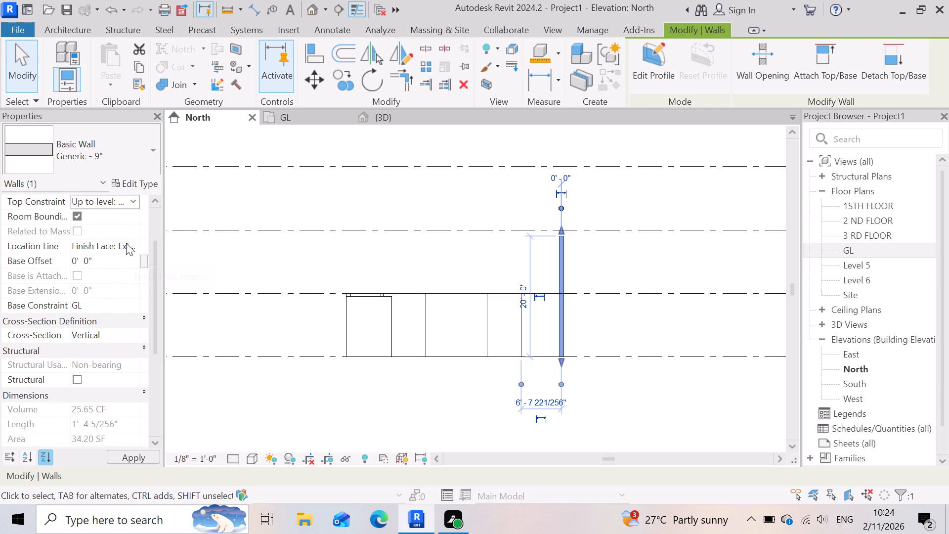
click(121, 455)
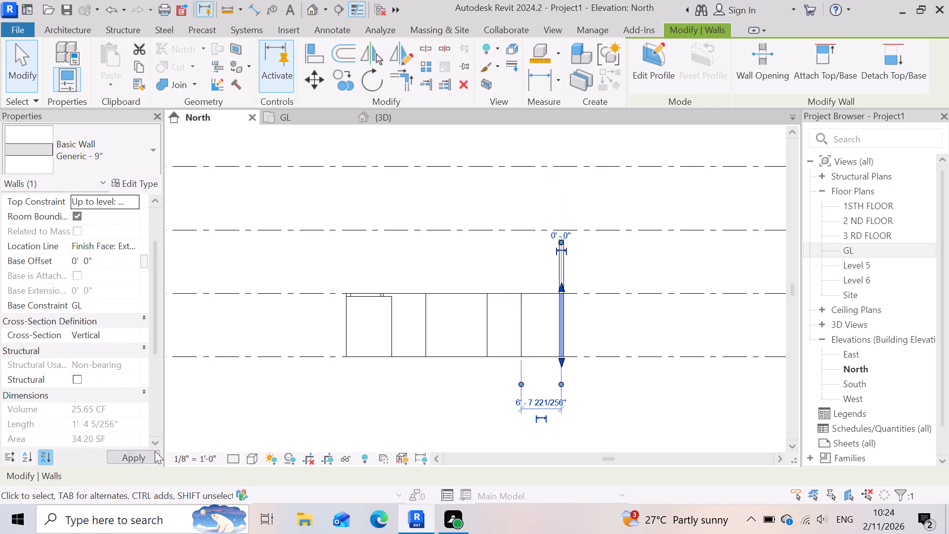
click(345, 417)
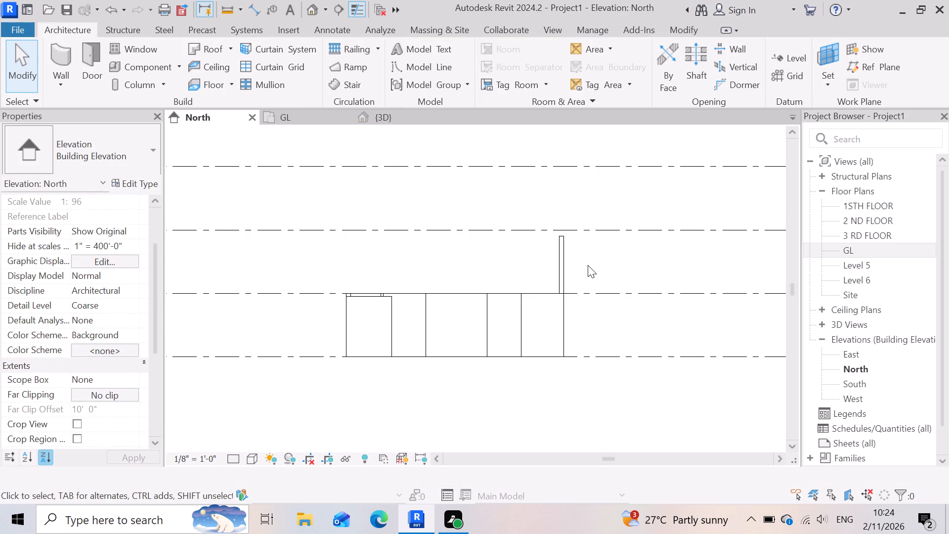
Constrain the tops of the nine overlapping full-height 9" walls seen end-on at the west end to 1STH FLOOR.
drag(587, 265, 510, 265)
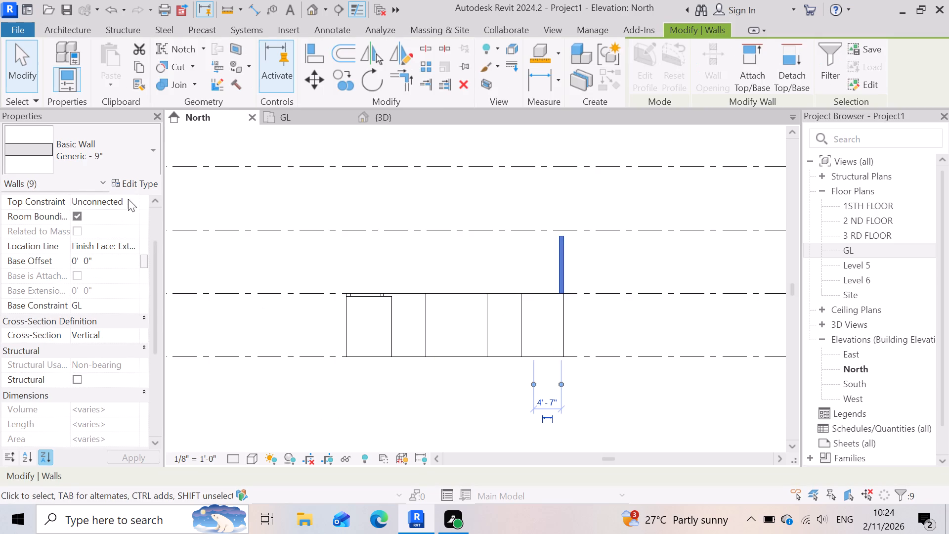
click(125, 200)
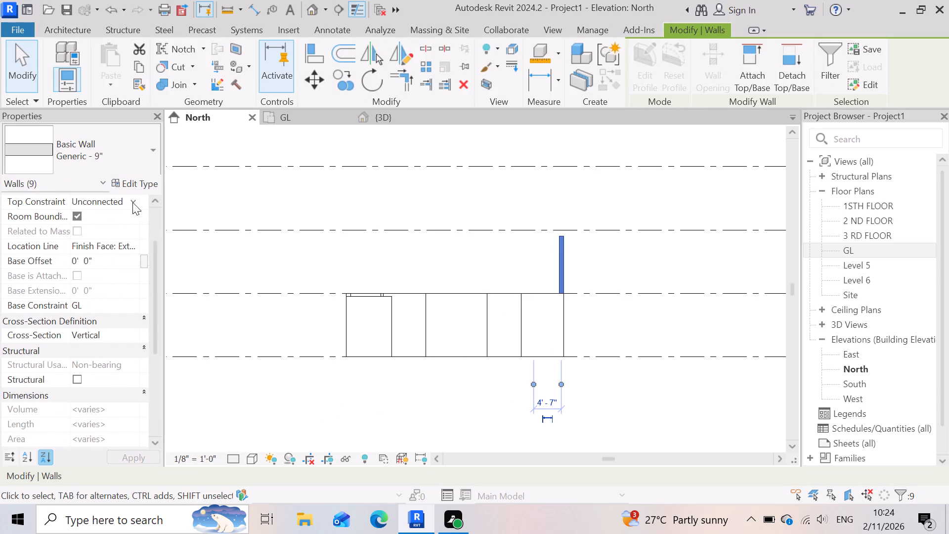
click(132, 202)
click(128, 234)
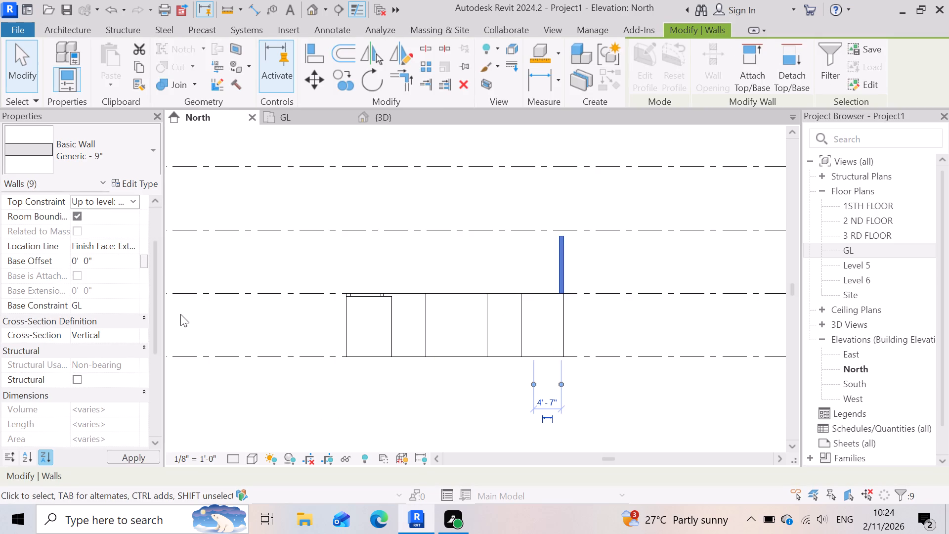
click(192, 379)
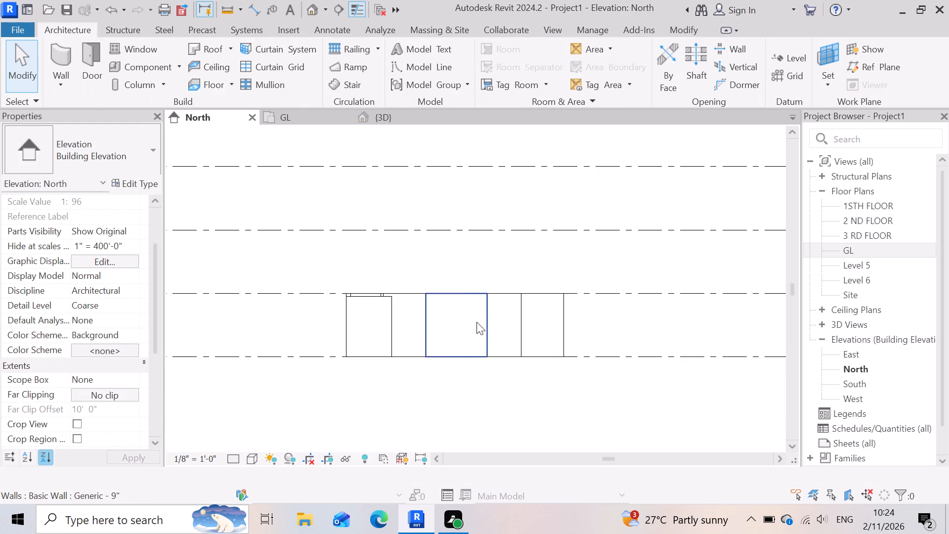
Check the top constraints of the ground-level walls in the elevation, first as a group and individually for a 4.5" wall.
drag(582, 328, 420, 338)
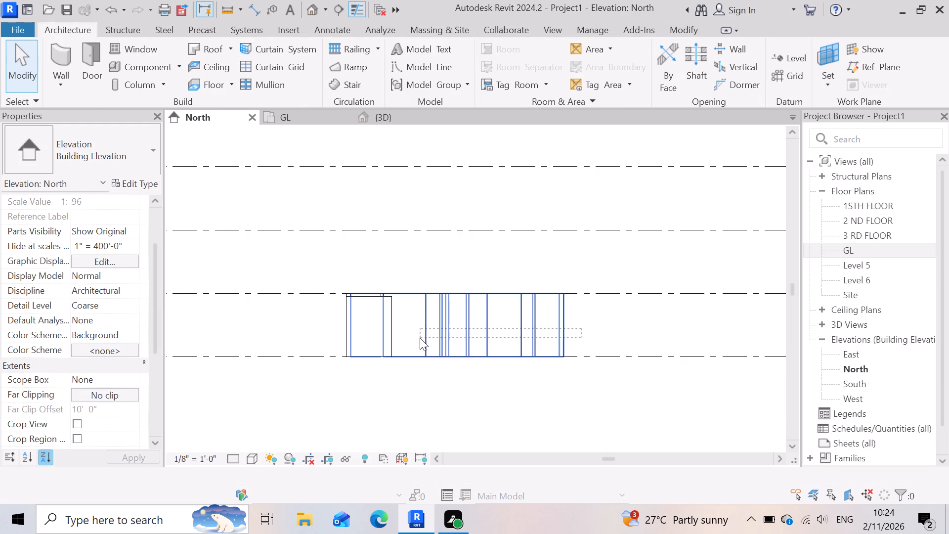
drag(420, 338, 419, 338)
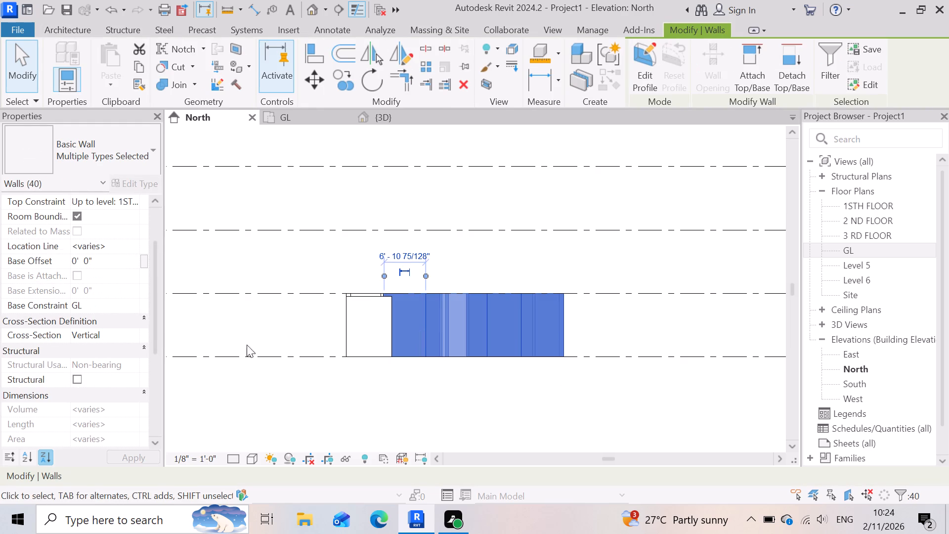
click(253, 419)
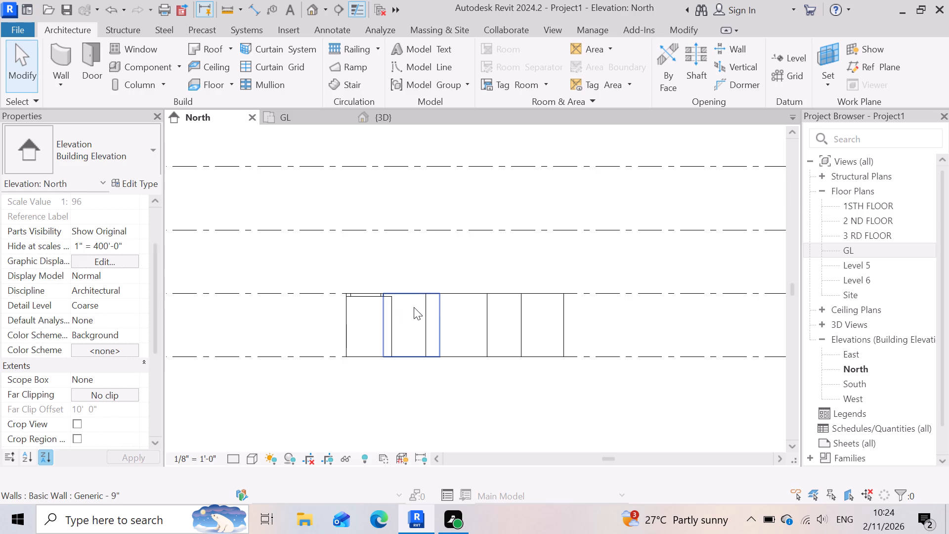
click(415, 307)
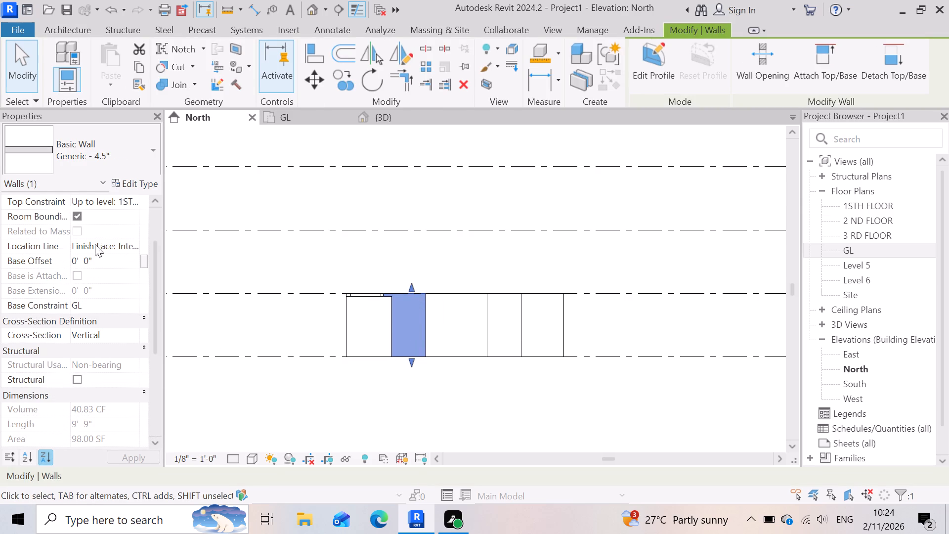
click(231, 372)
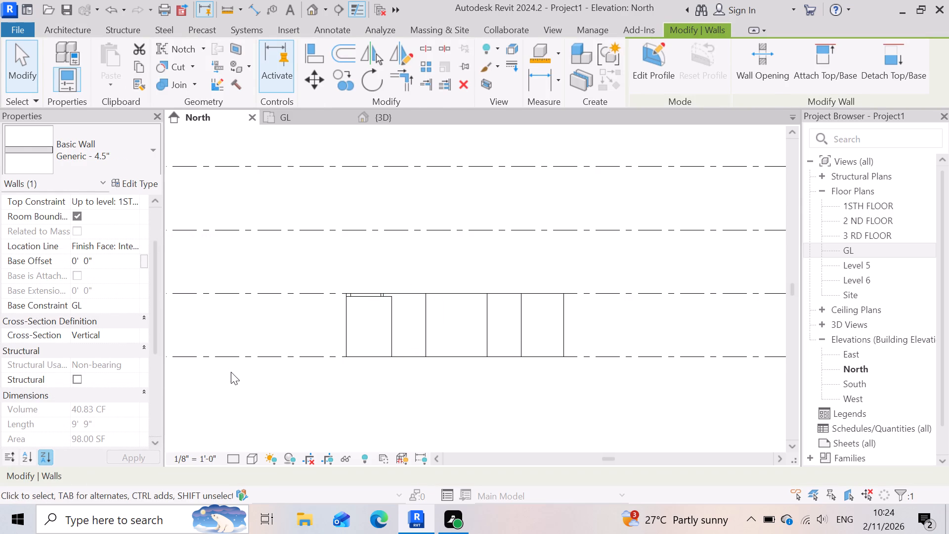
scroll(406, 352, down, 4)
scroll(538, 363, down, 2)
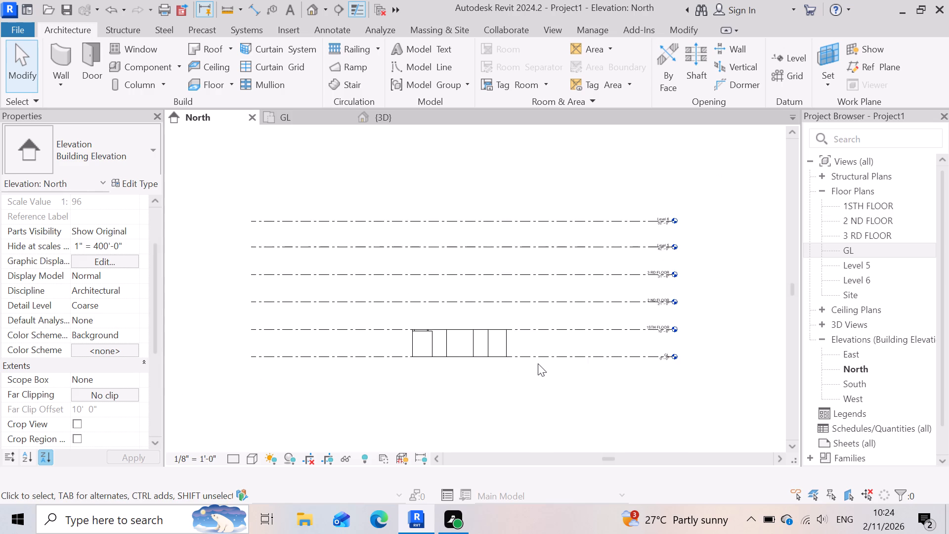
scroll(290, 366, up, 2)
Open the 3D view and examine the tops of the ground-level walls across the whole building.
click(409, 119)
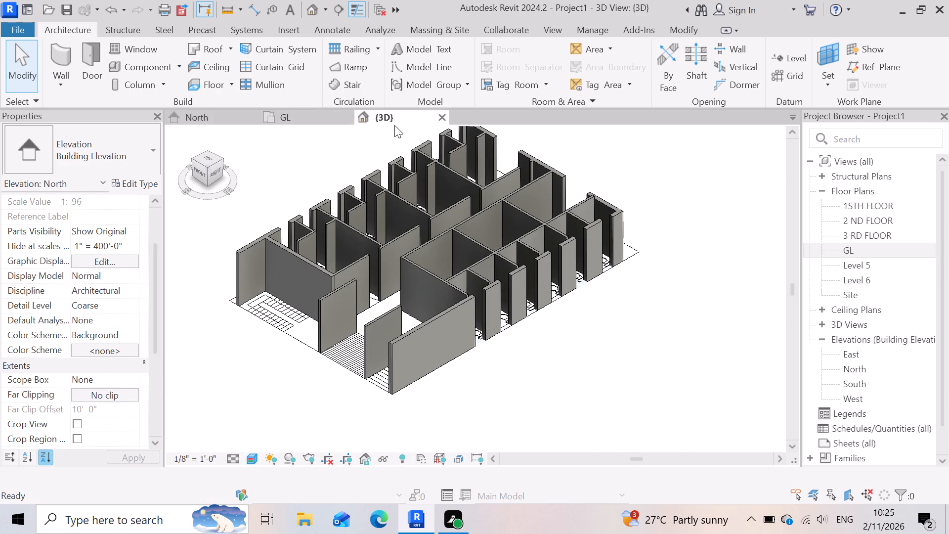
scroll(568, 363, up, 3)
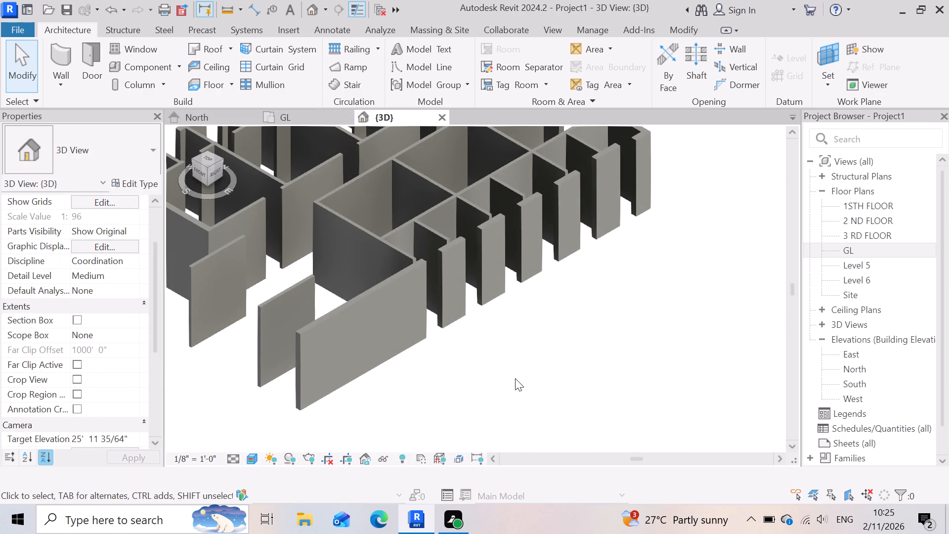
scroll(619, 384, down, 3)
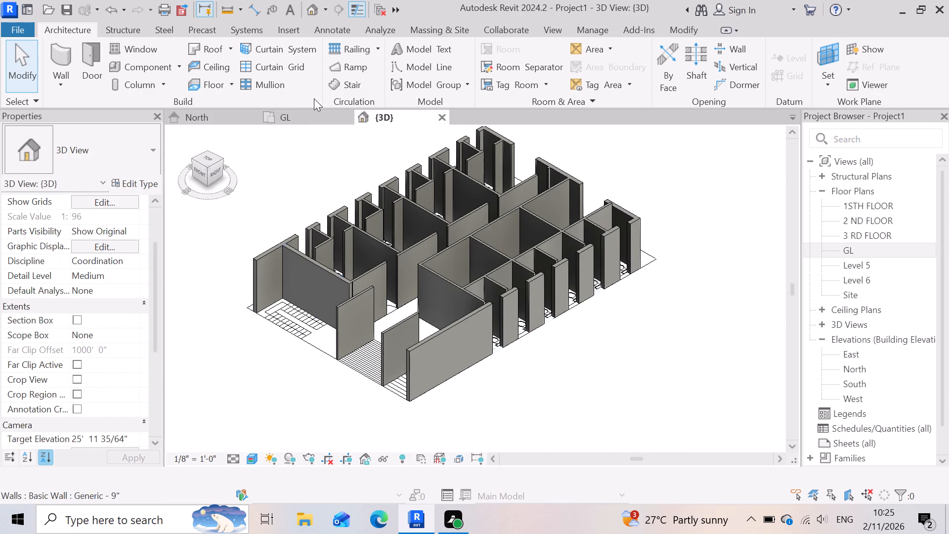
click(301, 110)
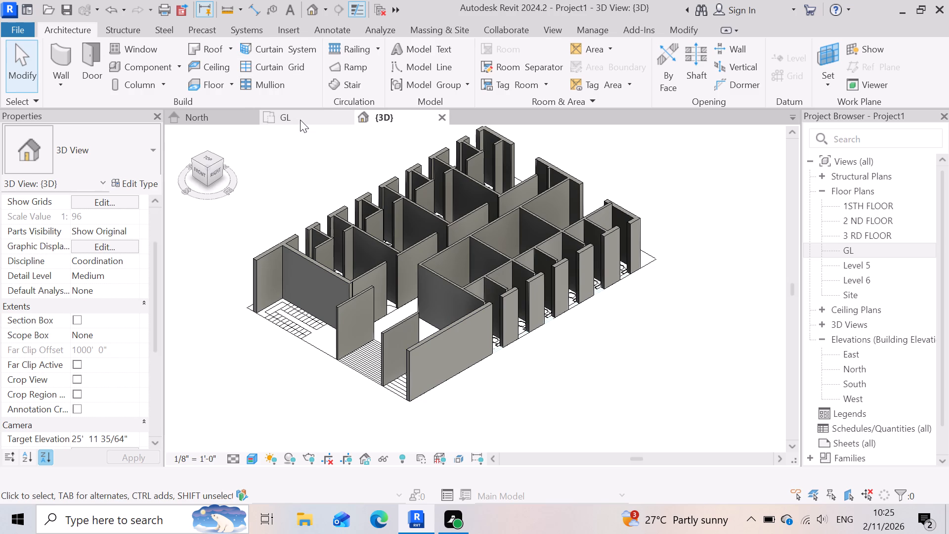
Open the GL floor plan and examine the toilets and their door openings at the building's northwest corner.
click(300, 119)
scroll(520, 247, down, 8)
scroll(588, 270, down, 4)
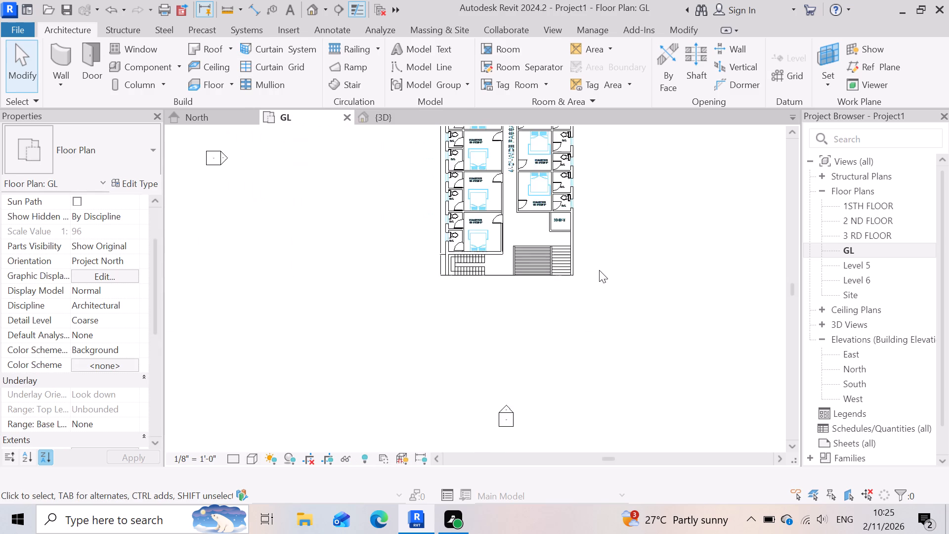
scroll(599, 270, down, 6)
scroll(535, 169, up, 4)
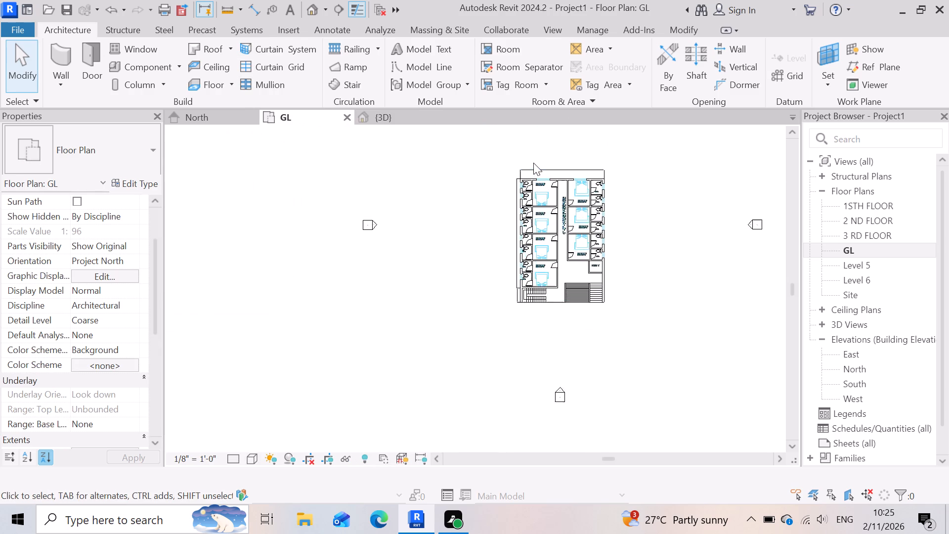
scroll(533, 163, up, 17)
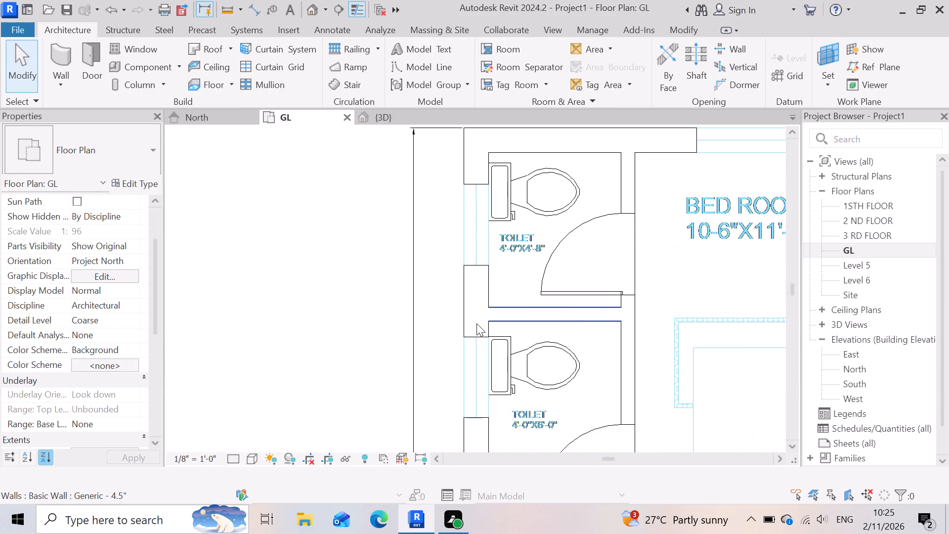
scroll(444, 298, down, 5)
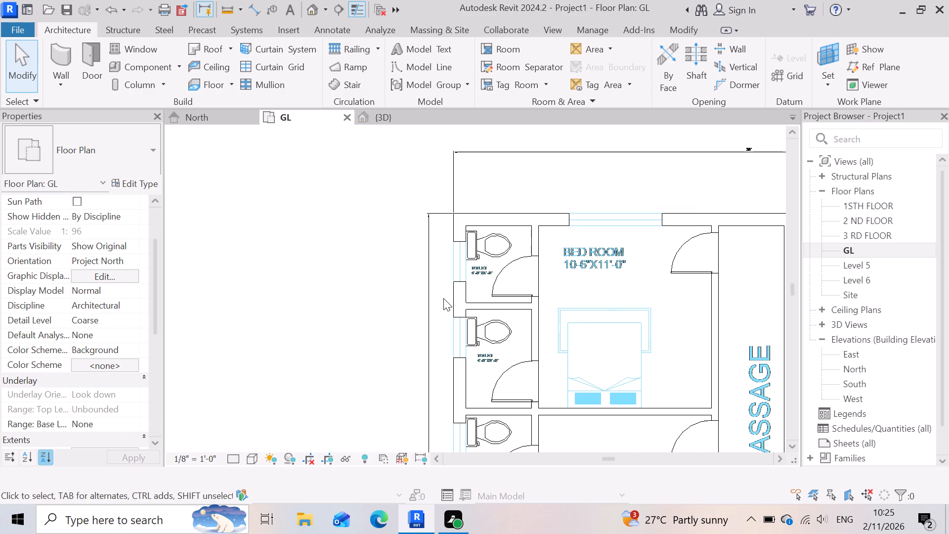
scroll(566, 324, up, 5)
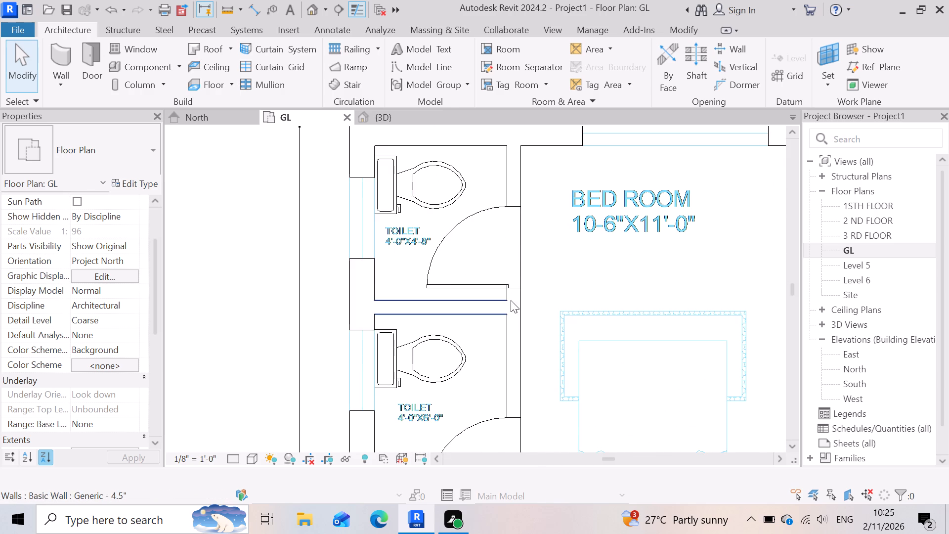
scroll(502, 265, down, 7)
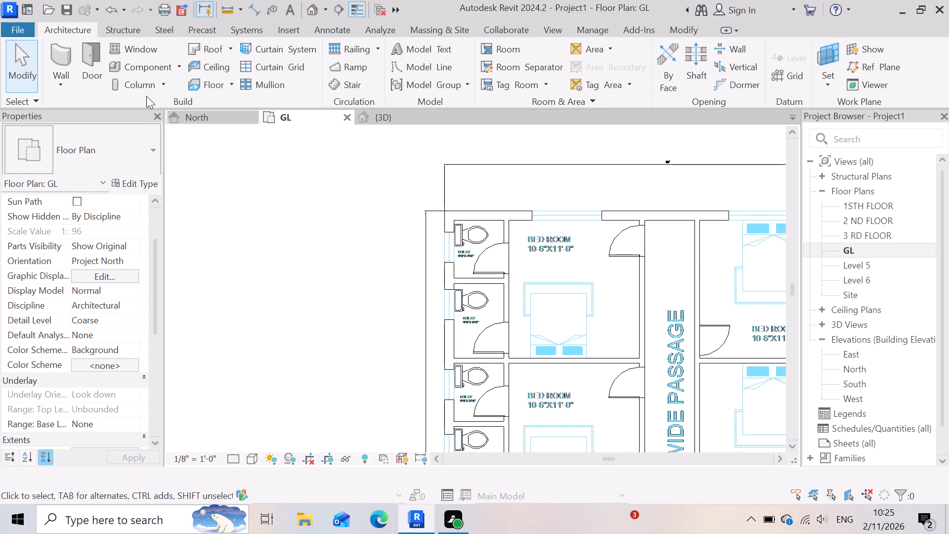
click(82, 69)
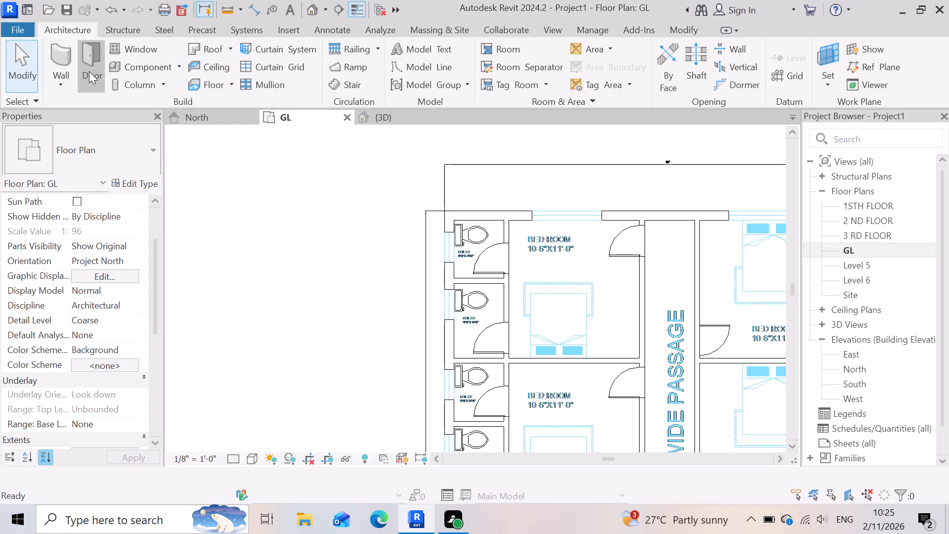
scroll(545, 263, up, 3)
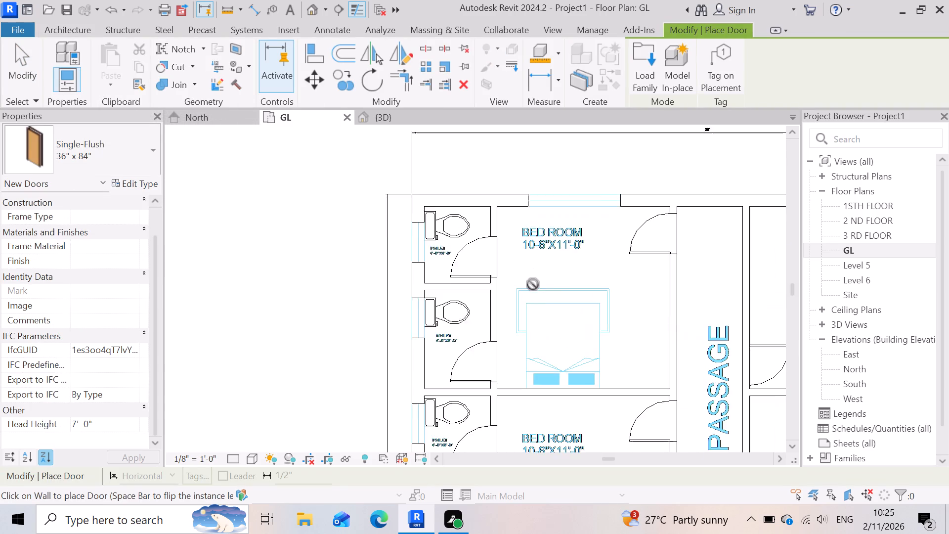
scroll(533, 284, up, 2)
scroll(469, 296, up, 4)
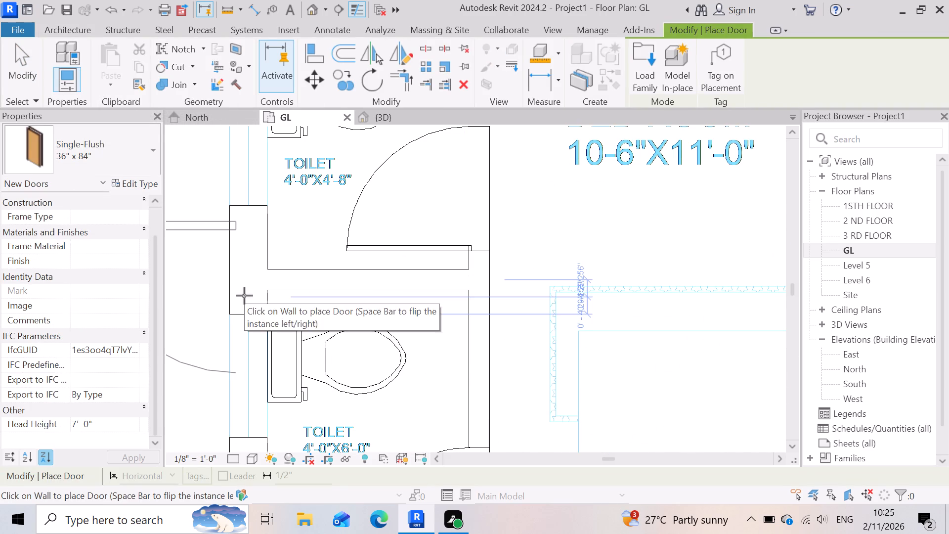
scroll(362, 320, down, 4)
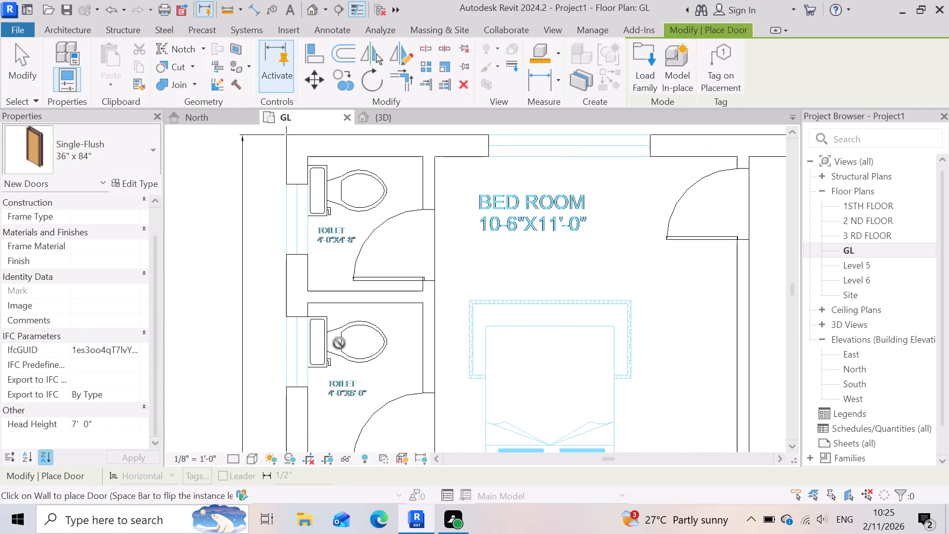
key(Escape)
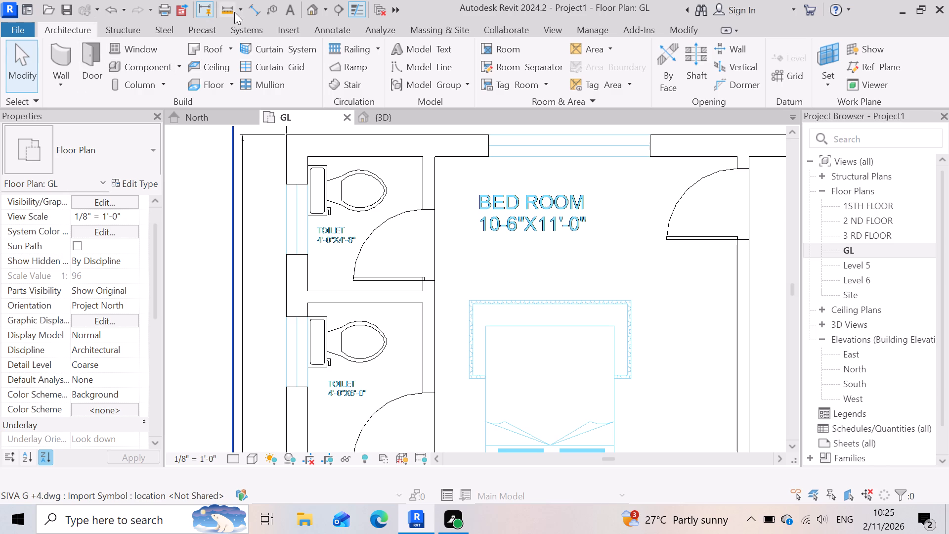
Measure the door width of the 4'-0"X4'-8" corner toilet with an aligned dimension, from the door swing's end to the bedroom-side wall face.
click(250, 3)
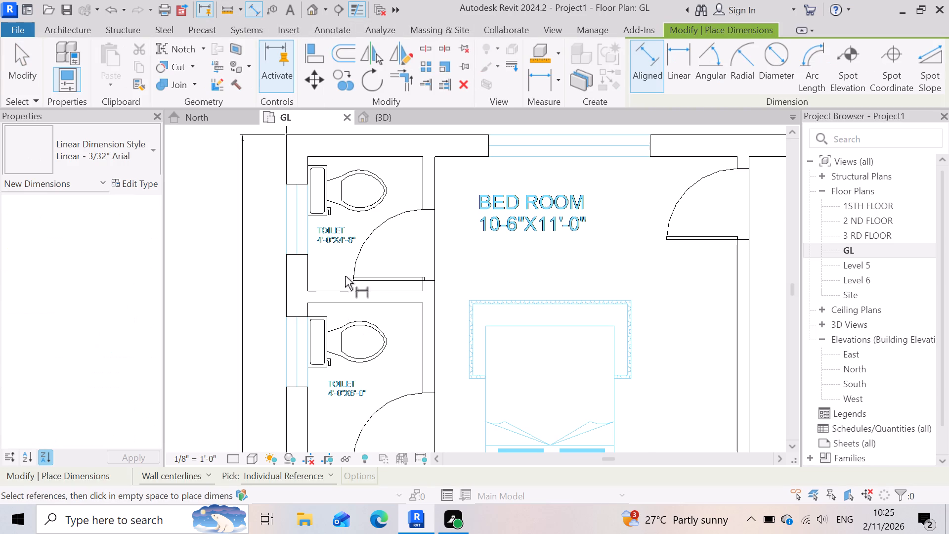
click(354, 272)
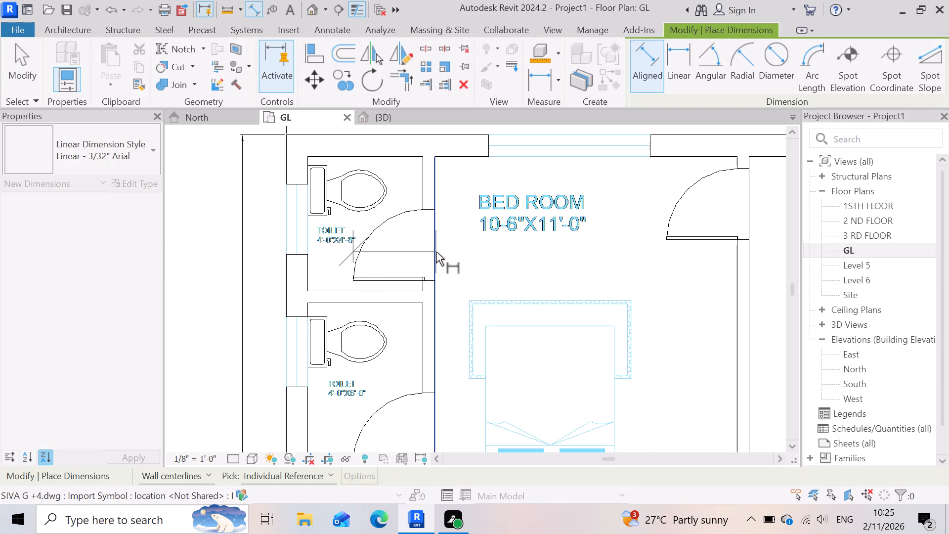
click(436, 252)
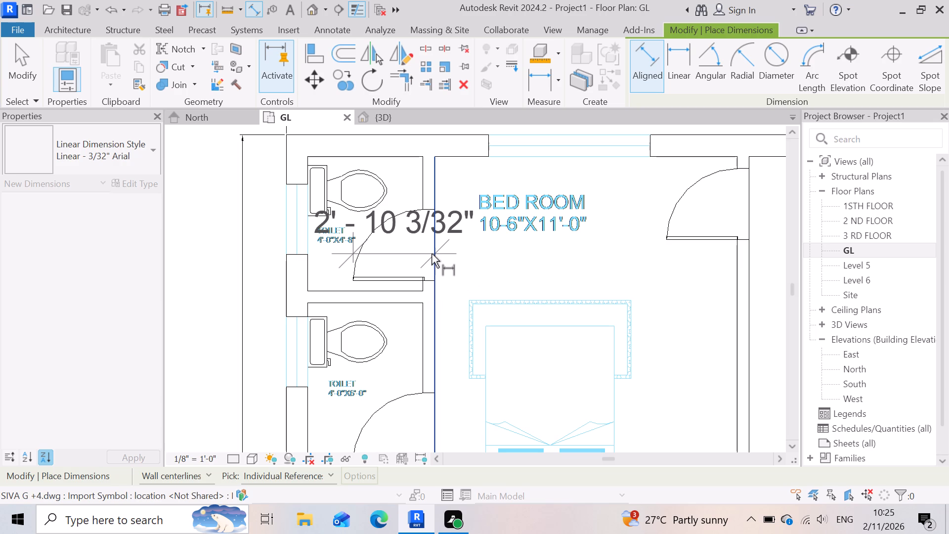
key(Escape)
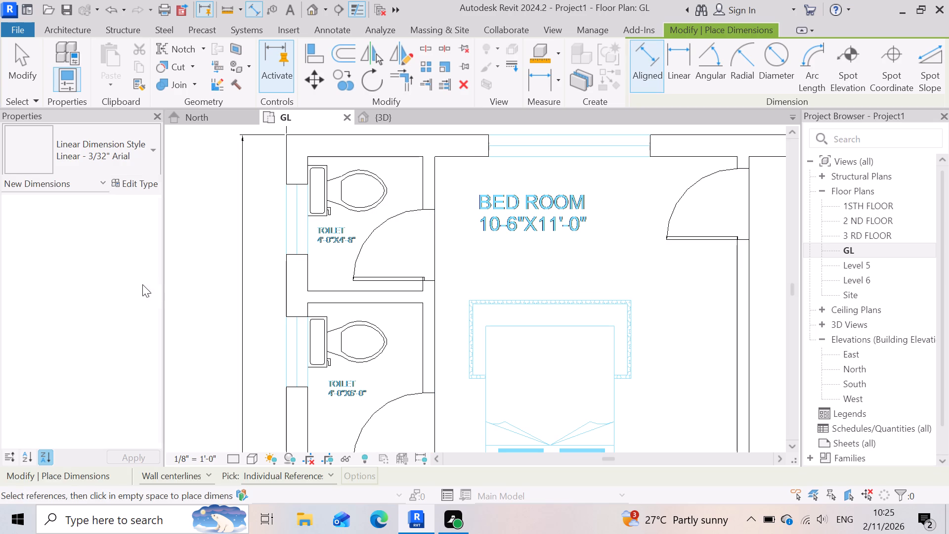
scroll(380, 292, down, 3)
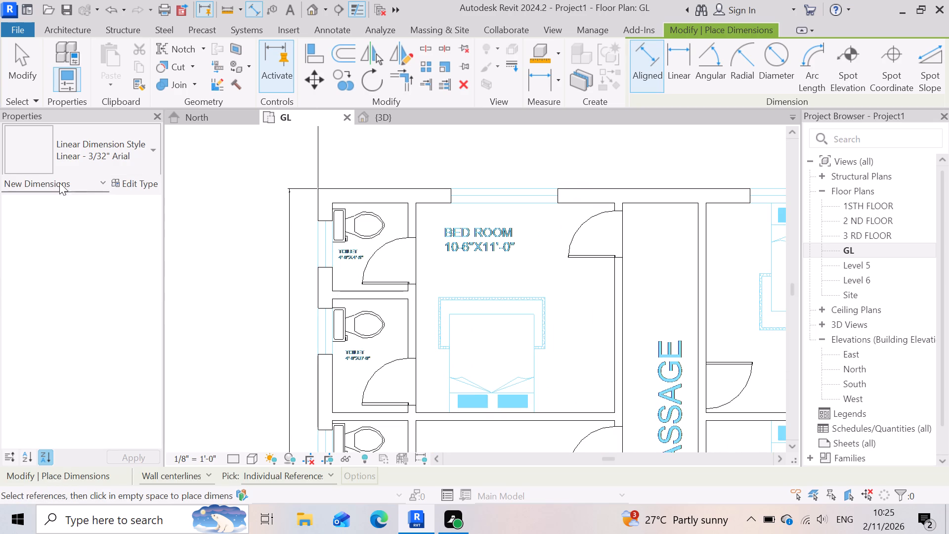
click(34, 59)
Load the Residential door family M_Door-Exterior-Single-Entry-Half Arch Glass-Wood_Clad for door placement.
click(90, 56)
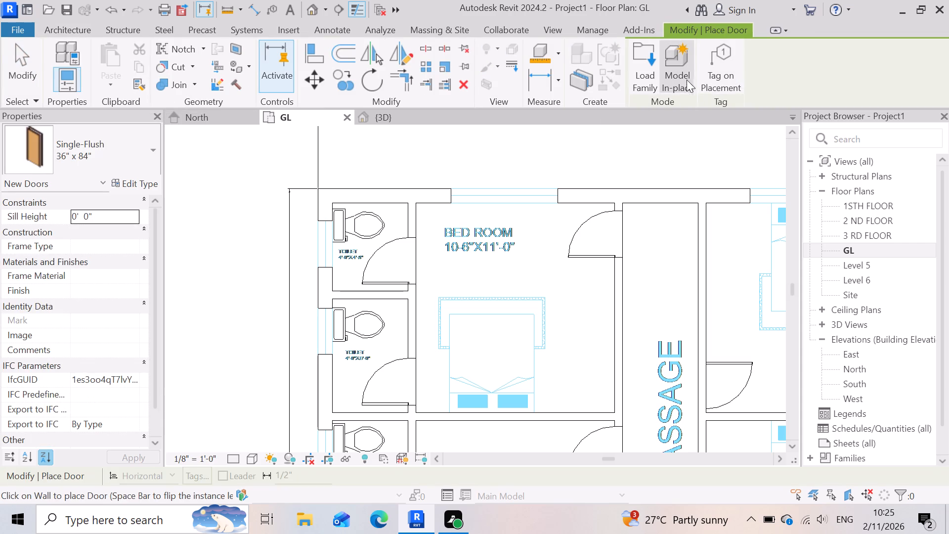
click(645, 67)
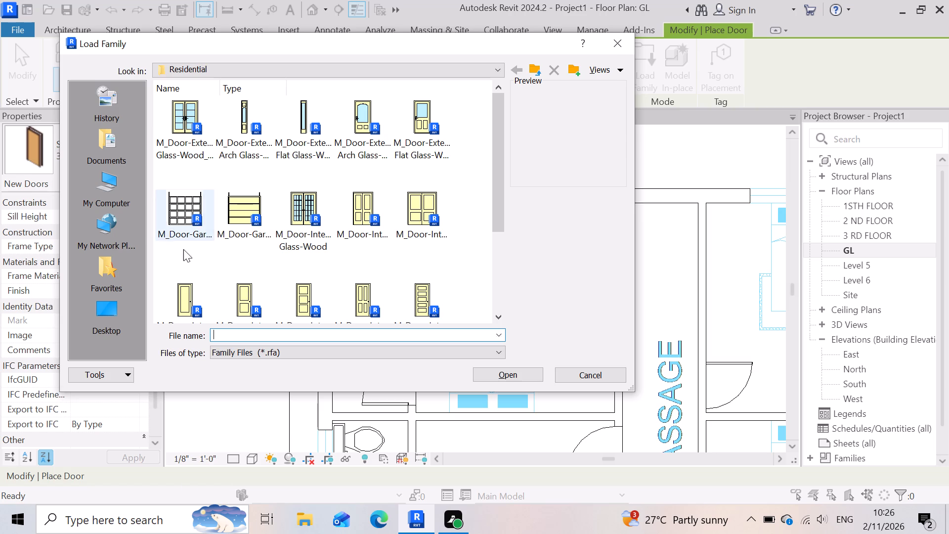
scroll(382, 285, down, 3)
scroll(382, 285, up, 1)
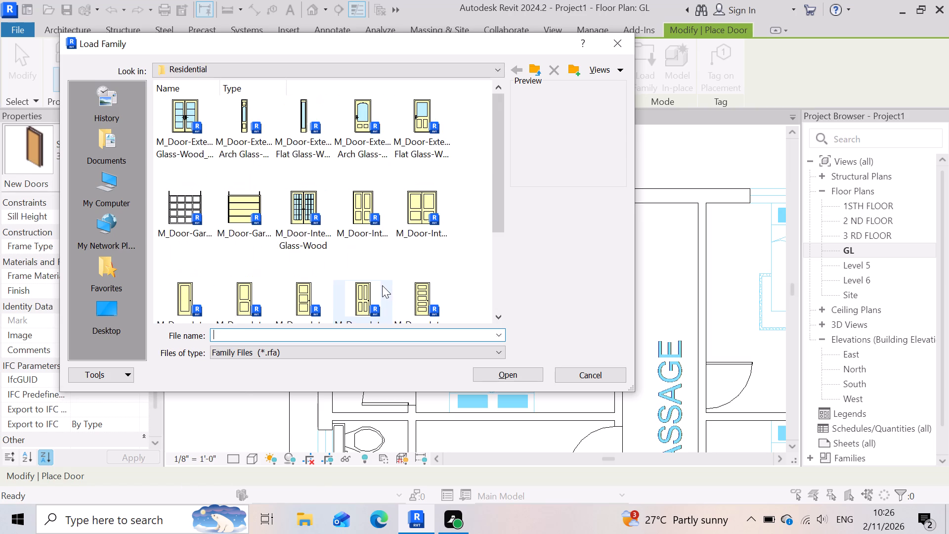
scroll(382, 285, up, 1)
scroll(294, 184, up, 2)
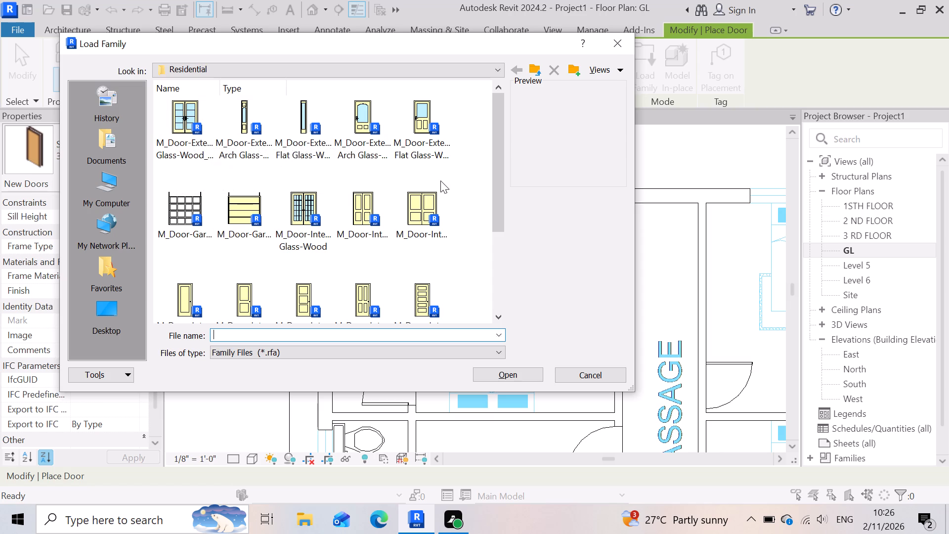
click(368, 121)
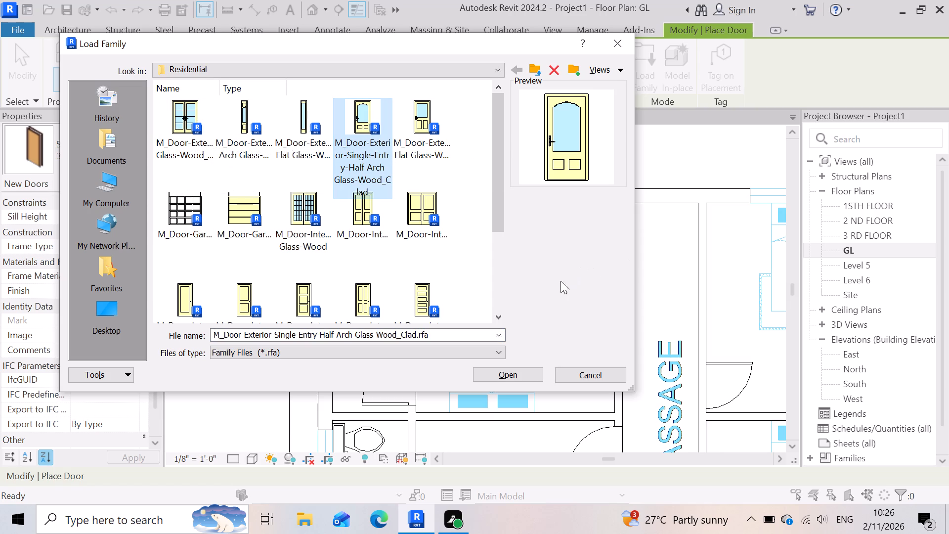
click(517, 376)
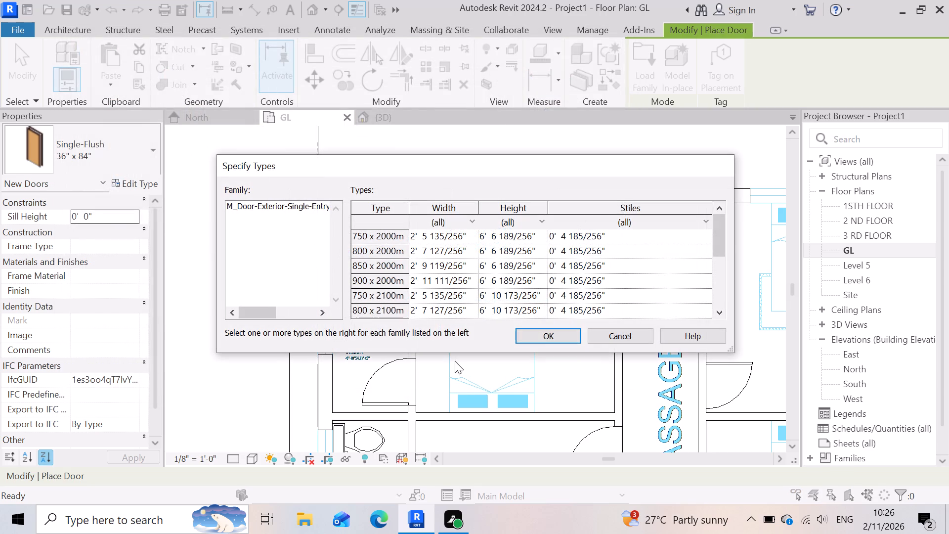
click(548, 334)
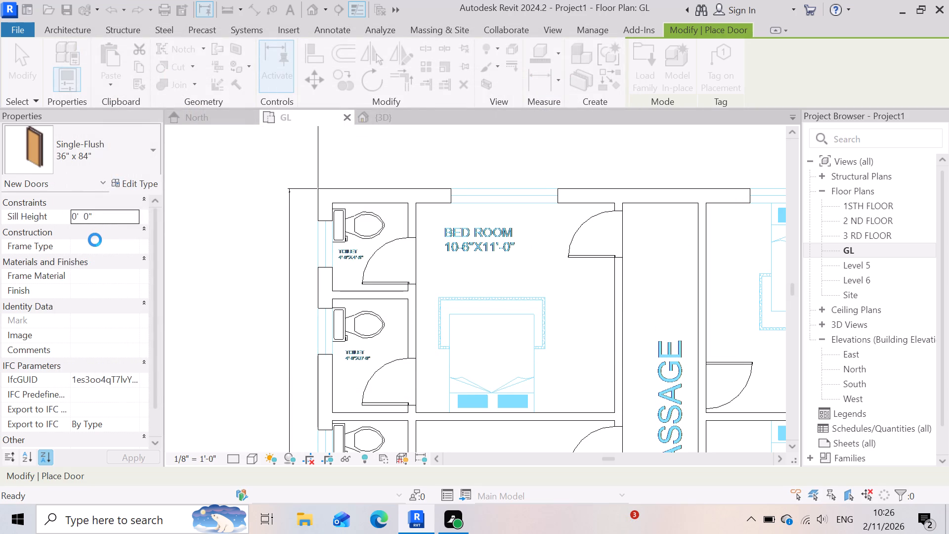
Set the 900 x 2000mm half-arch glass door type's width to 2'10" and height to 7'.
click(135, 186)
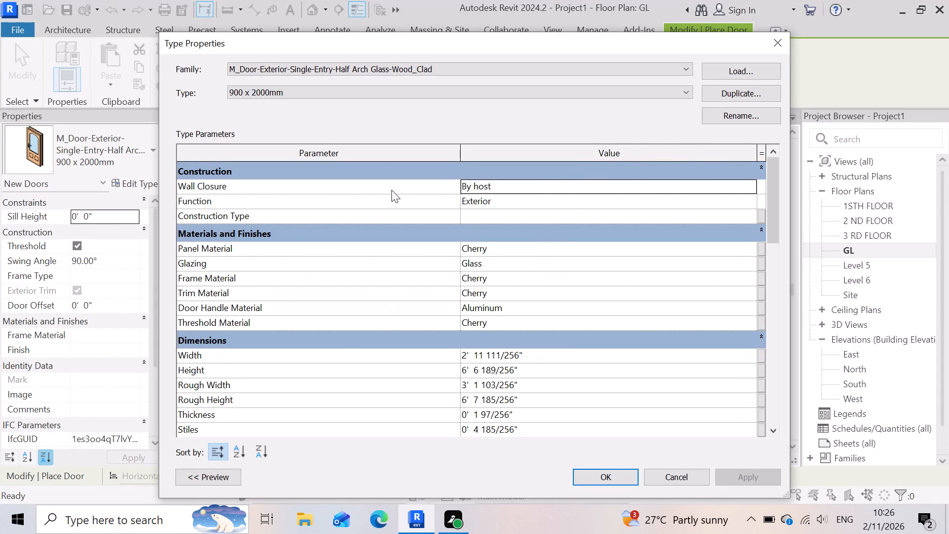
click(535, 360)
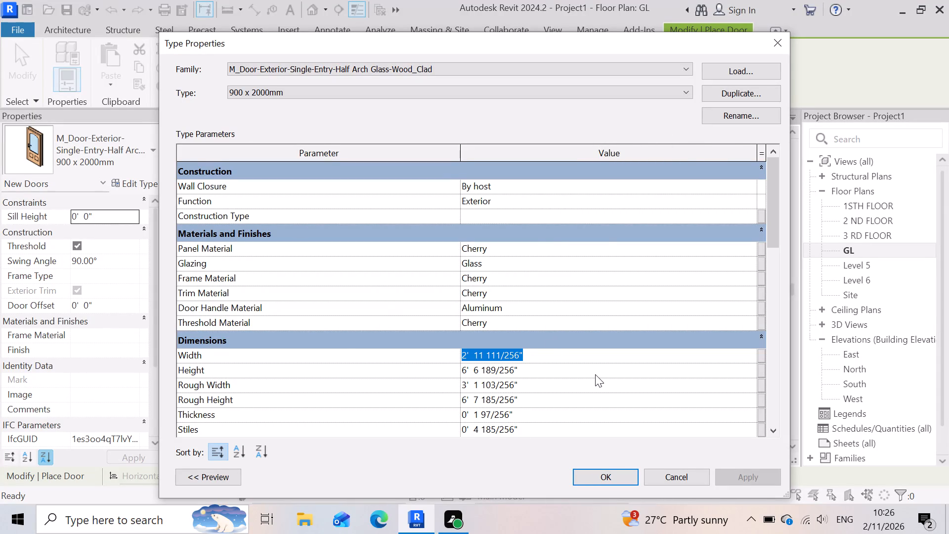
key(BackSpace)
key(2)
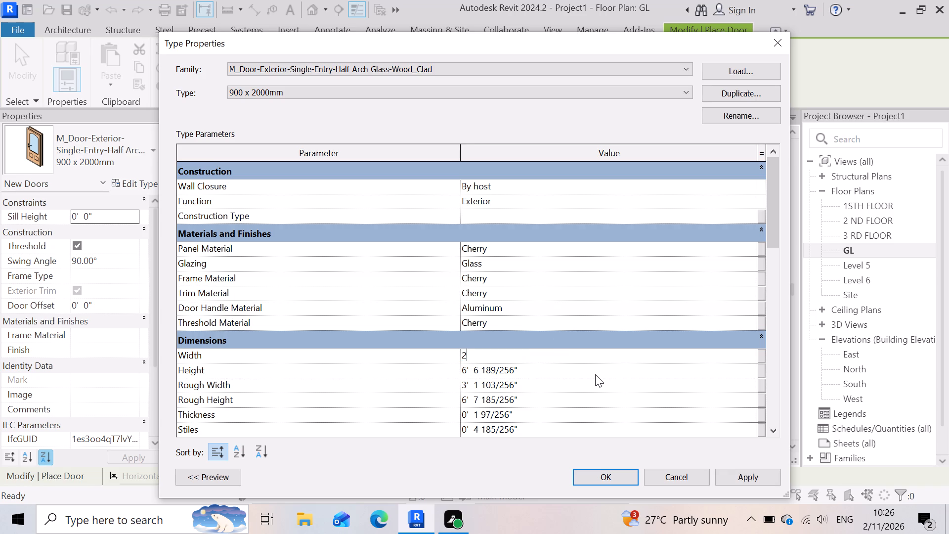
text('10)
key(shift+quotedbl)
key(Return)
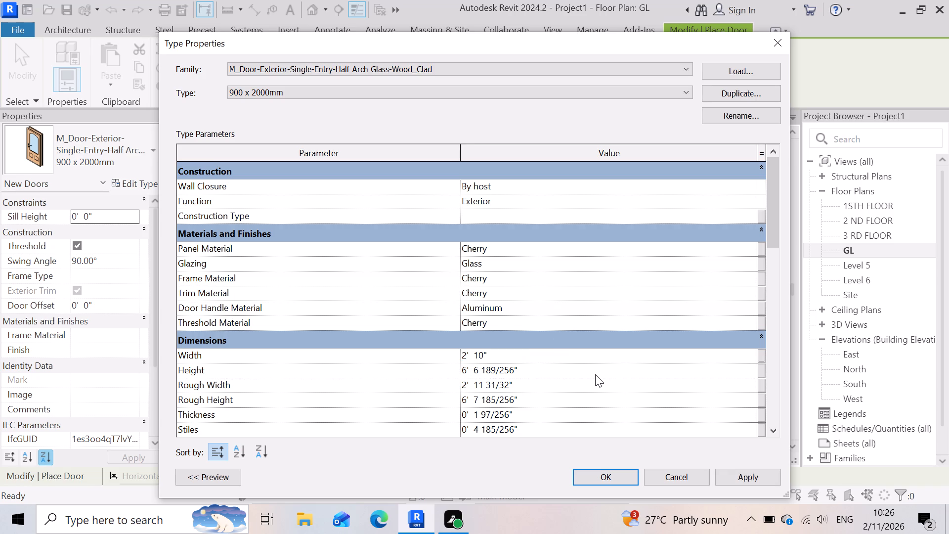
click(537, 374)
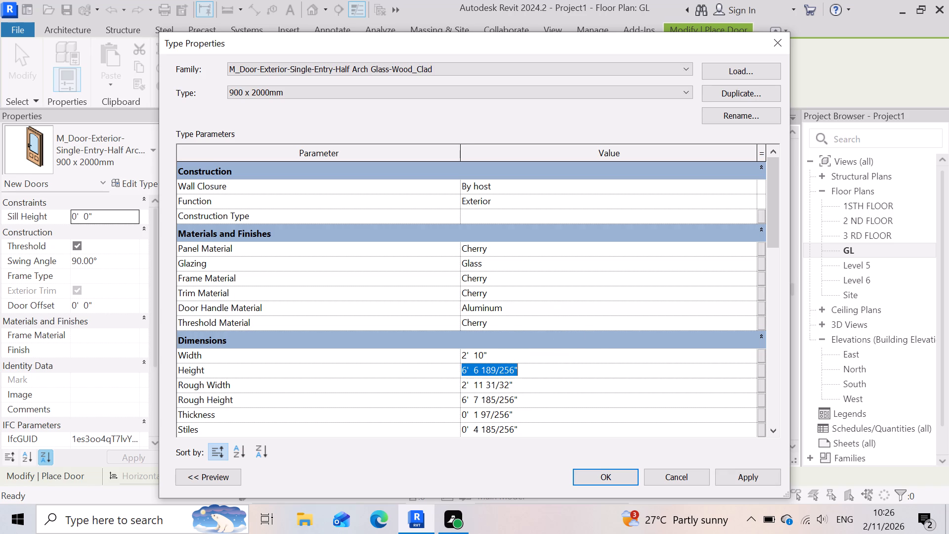
key(BackSpace)
key(7)
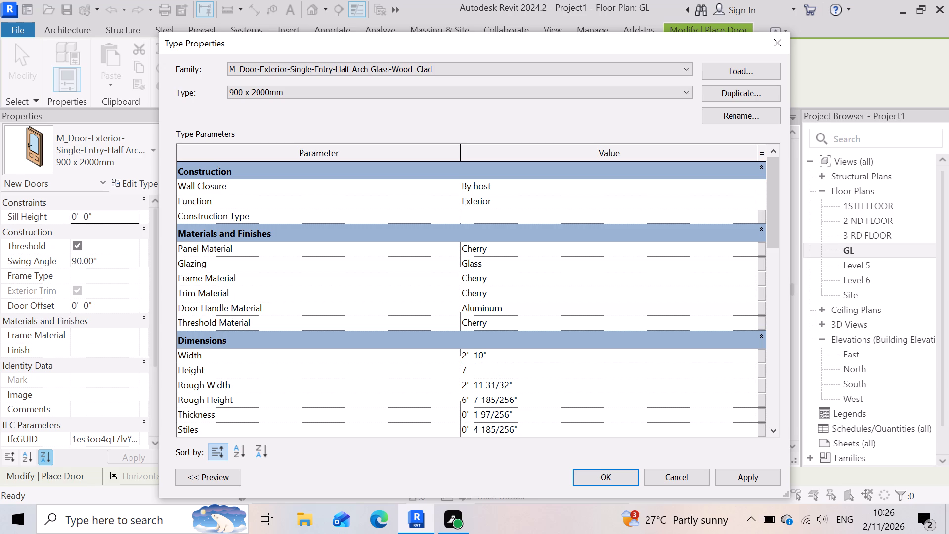
key(apostrophe)
key(Return)
Duplicate the 900 x 2000mm half-arch glass door type as 2'10"X7' and apply it as the door type for placement.
click(752, 93)
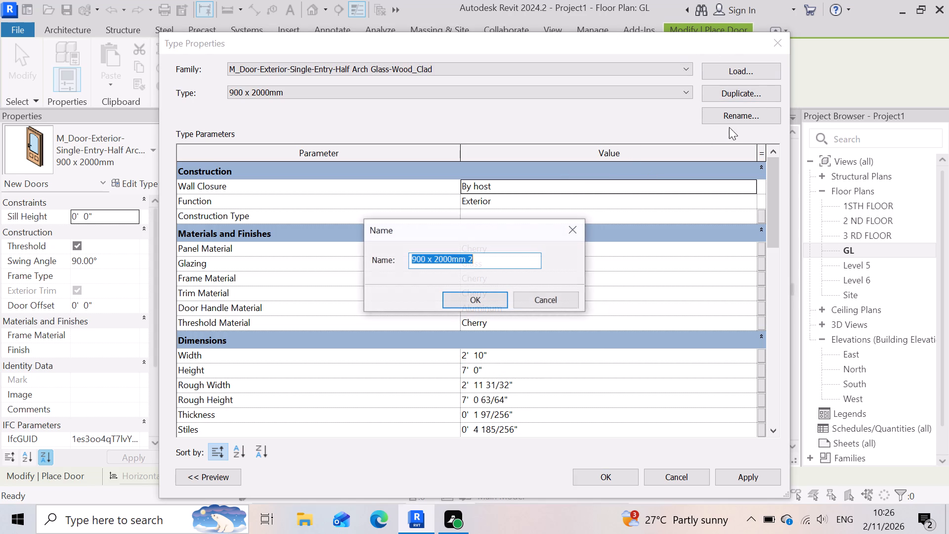
click(504, 265)
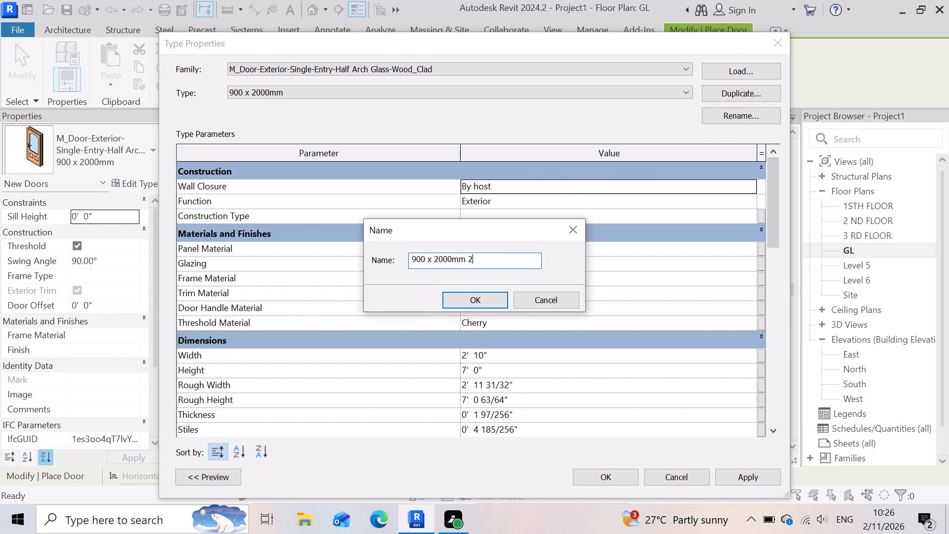
key(BackSpace)
key(BackSpace)
key(BackSpace)
key(BackSpace)
key(BackSpace)
key(BackSpace)
key(BackSpace)
key(BackSpace)
key(BackSpace)
key(BackSpace)
key(BackSpace)
key(BackSpace)
key(BackSpace)
key(BackSpace)
key(BackSpace)
key(BackSpace)
key(BackSpace)
key(BackSpace)
key(BackSpace)
key(BackSpace)
key(BackSpace)
text(2')
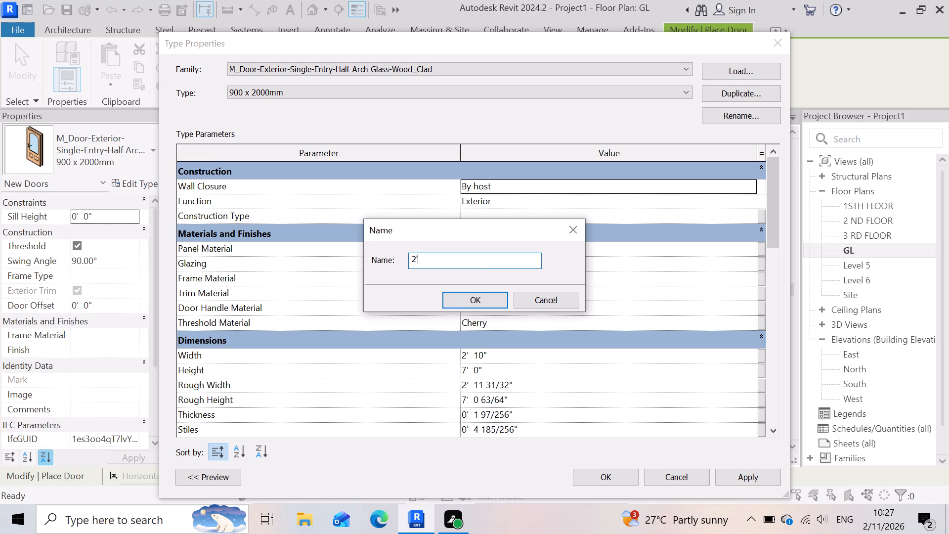
key(1)
key(0)
key(shift+quotedbl)
key(x)
key(7)
key(apostrophe)
click(489, 310)
click(484, 298)
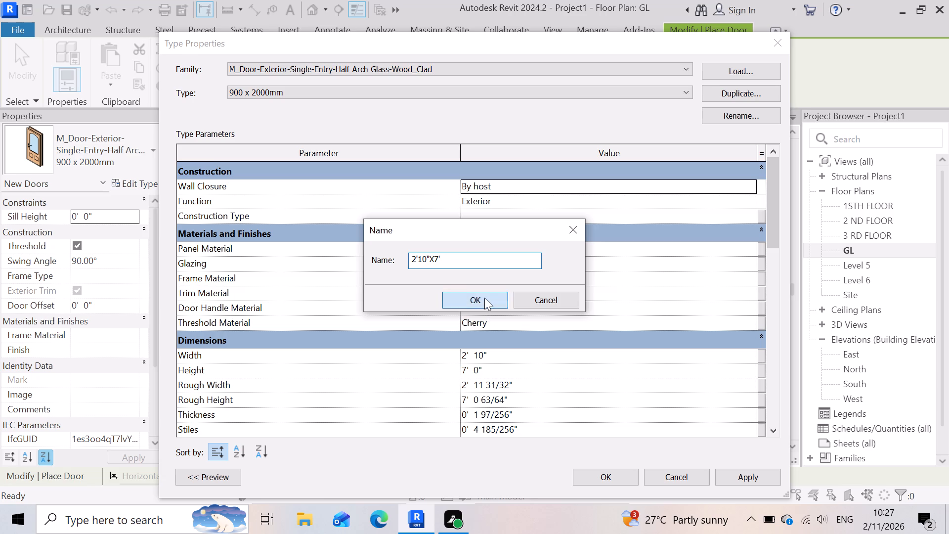
click(758, 484)
click(612, 479)
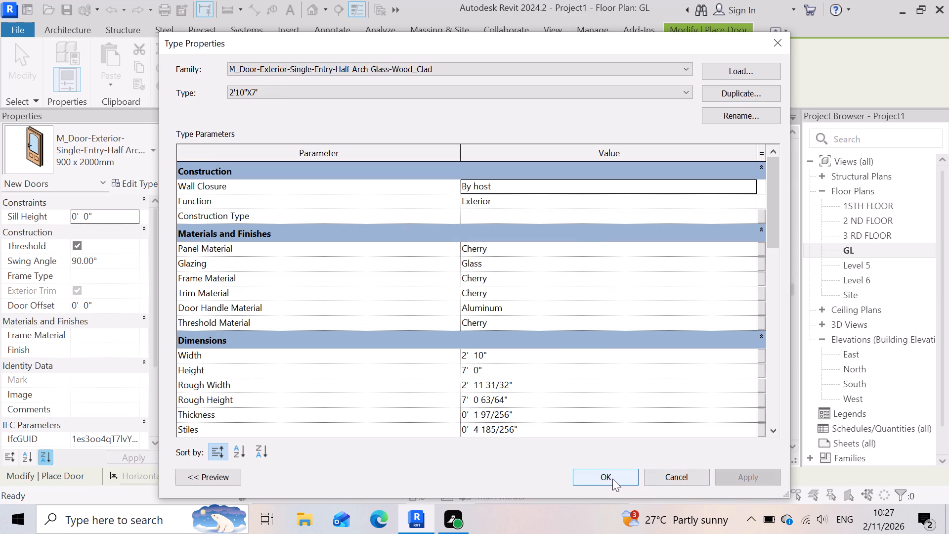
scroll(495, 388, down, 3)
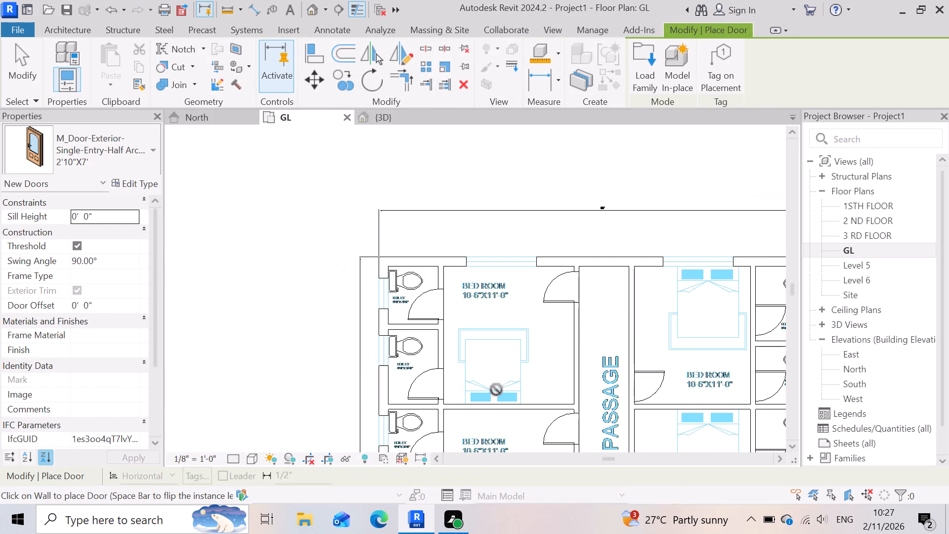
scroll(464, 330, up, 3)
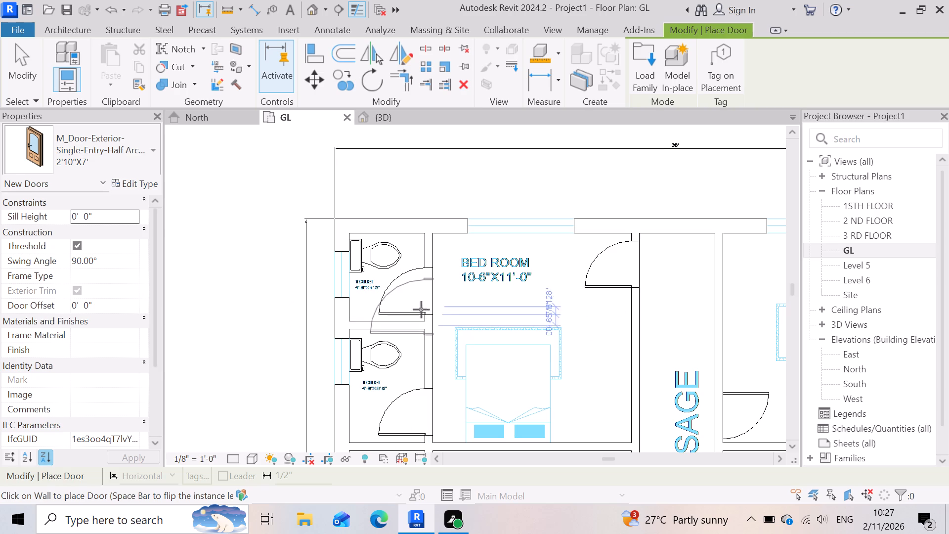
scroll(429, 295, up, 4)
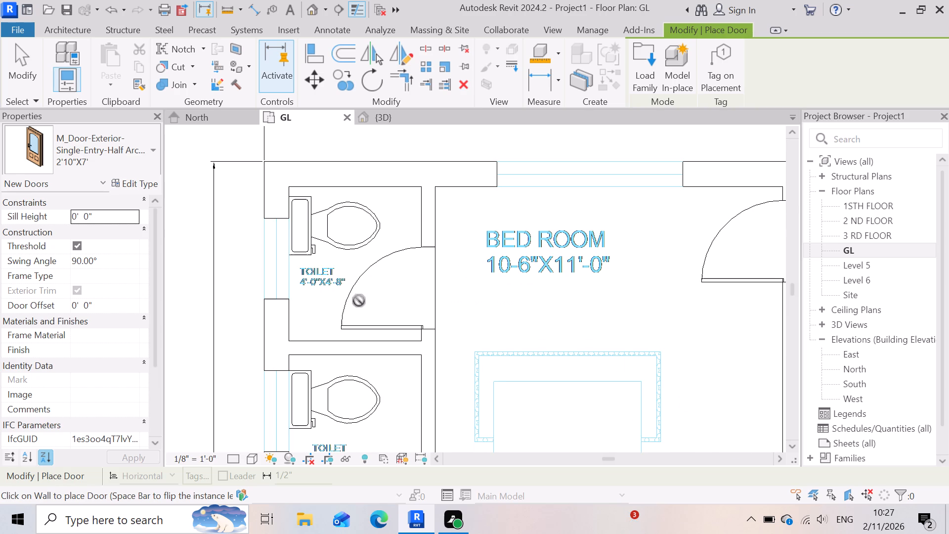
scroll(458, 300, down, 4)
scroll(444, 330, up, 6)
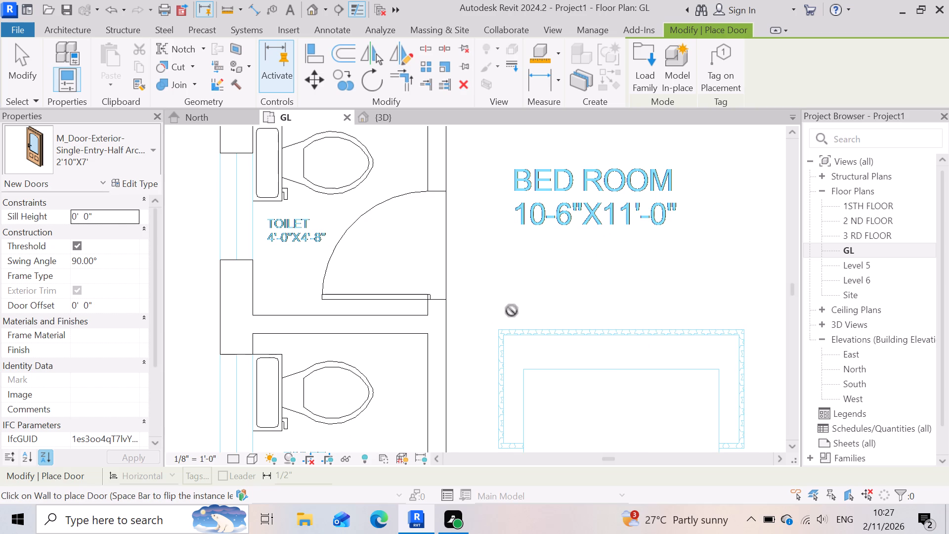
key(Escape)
Examine the toilet and bedroom door openings along the north side of the GL floor plan.
scroll(503, 277, down, 6)
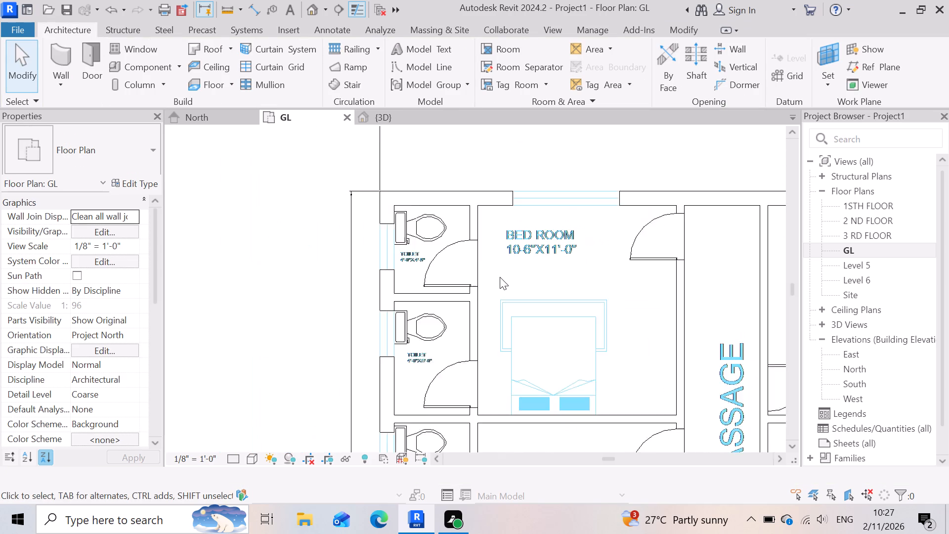
scroll(500, 277, down, 1)
scroll(669, 249, up, 3)
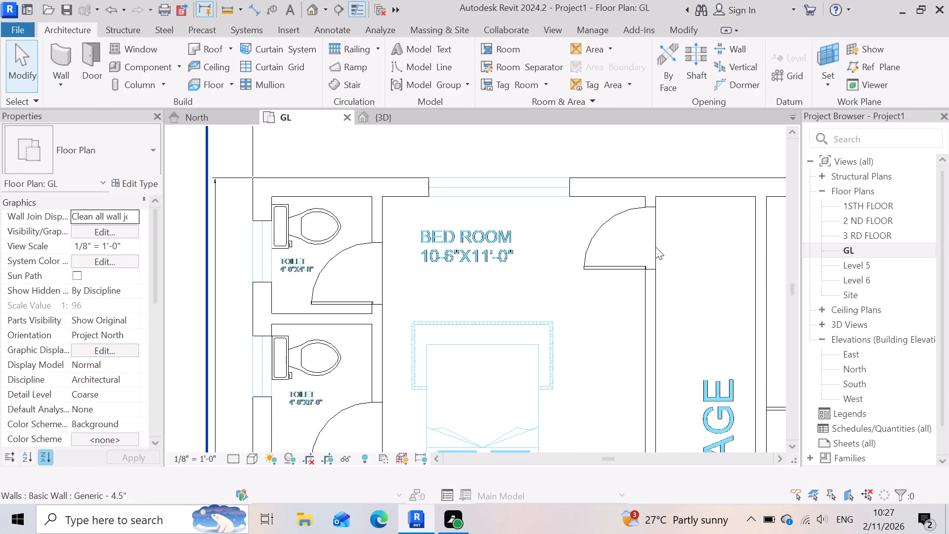
click(655, 247)
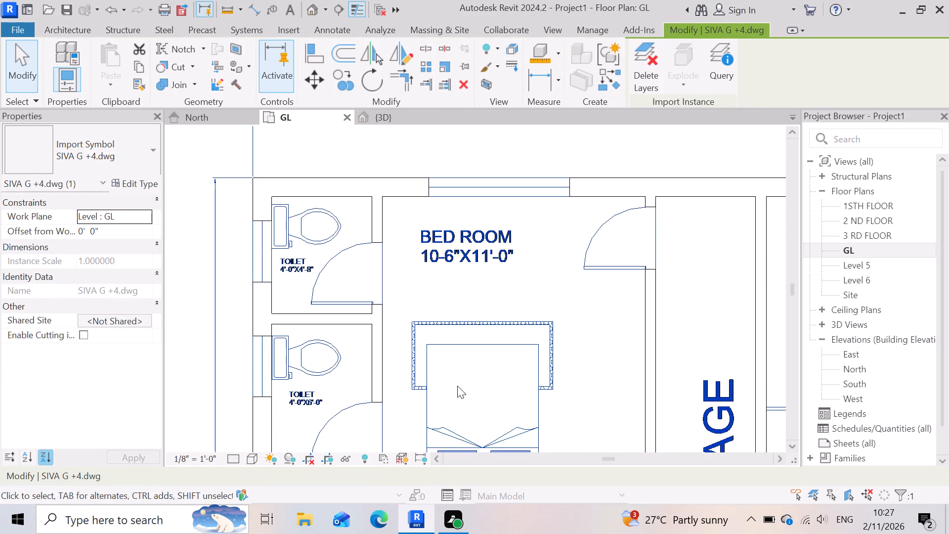
key(Escape)
scroll(392, 248, up, 2)
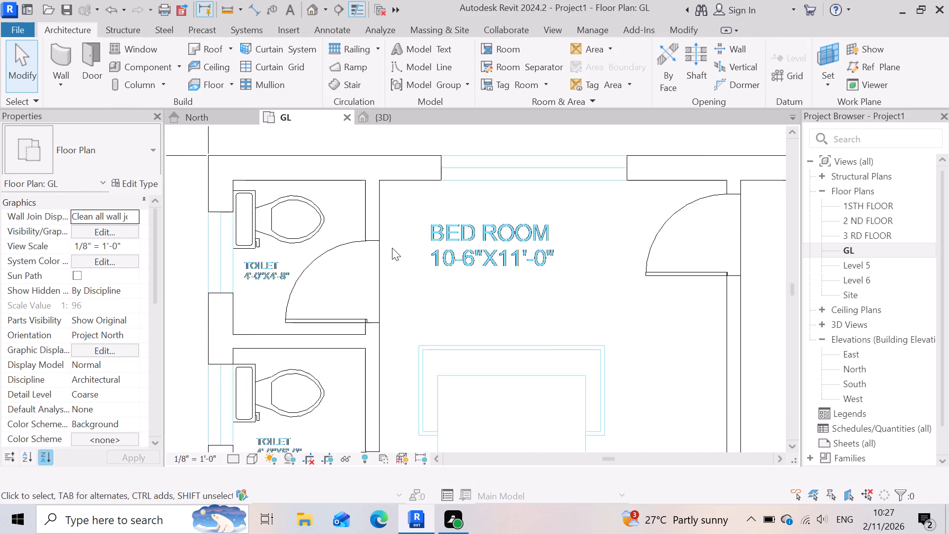
scroll(392, 248, up, 5)
scroll(381, 297, down, 13)
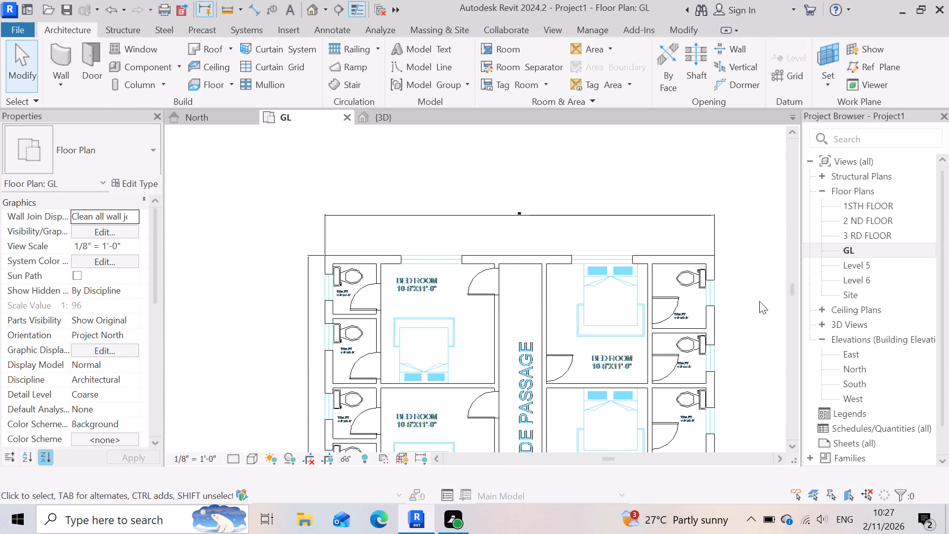
scroll(730, 297, up, 10)
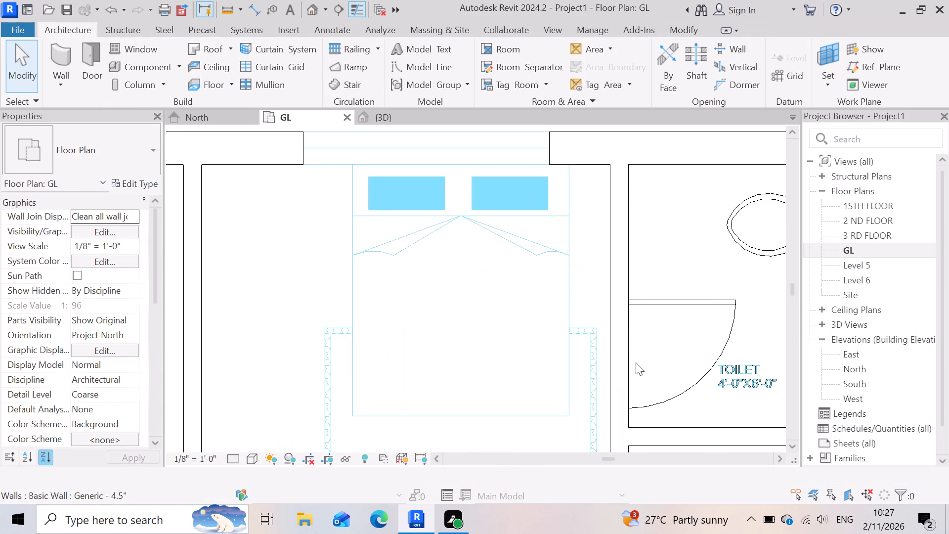
Place a 2'10"X7' door in the bedroom-side wall of the 4'-0"X6'-0" toilet at the building's northeast corner.
click(93, 61)
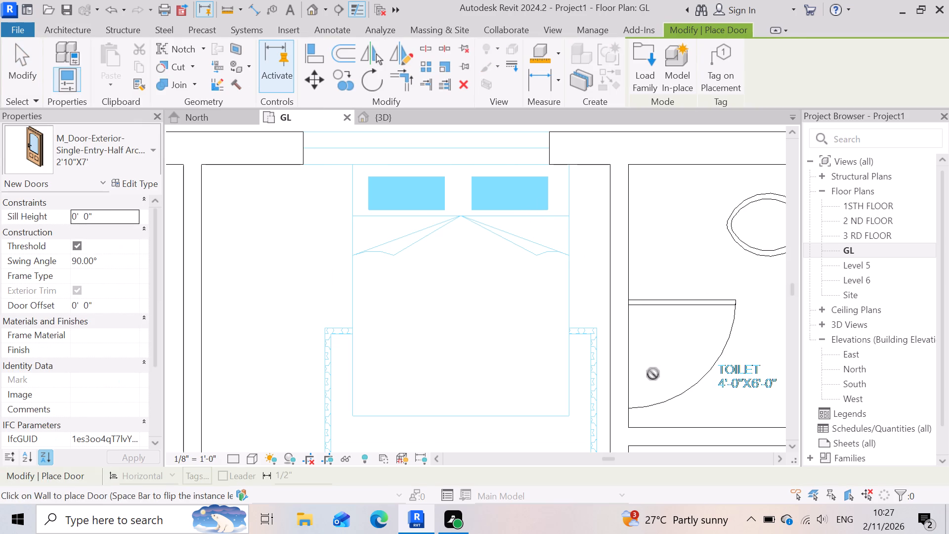
scroll(596, 321, down, 5)
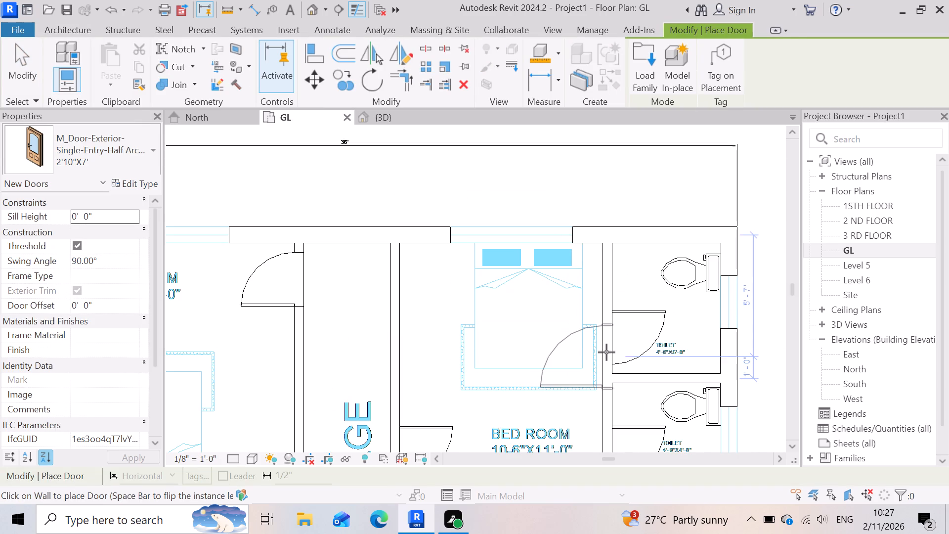
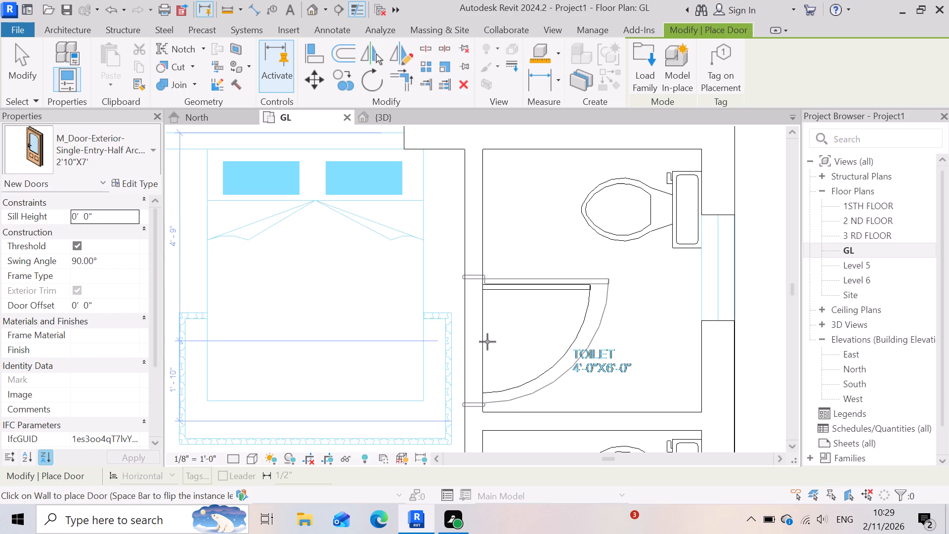
Place 2'10"X7' doors for both toilets of the northernmost bedroom east of the passage, flipping the 4'-8" toilet's door to match its plan swing.
click(487, 342)
scroll(446, 306, down, 8)
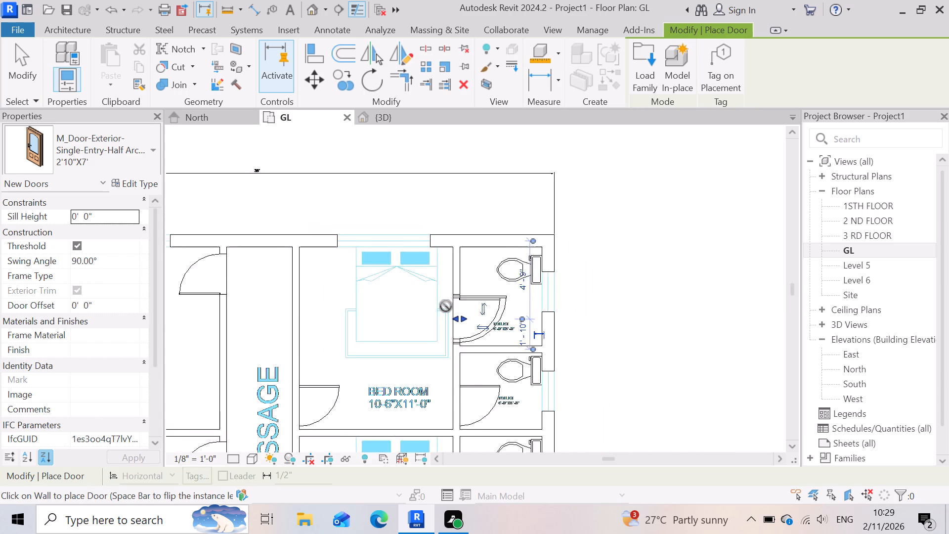
scroll(430, 337, down, 4)
scroll(457, 418, up, 7)
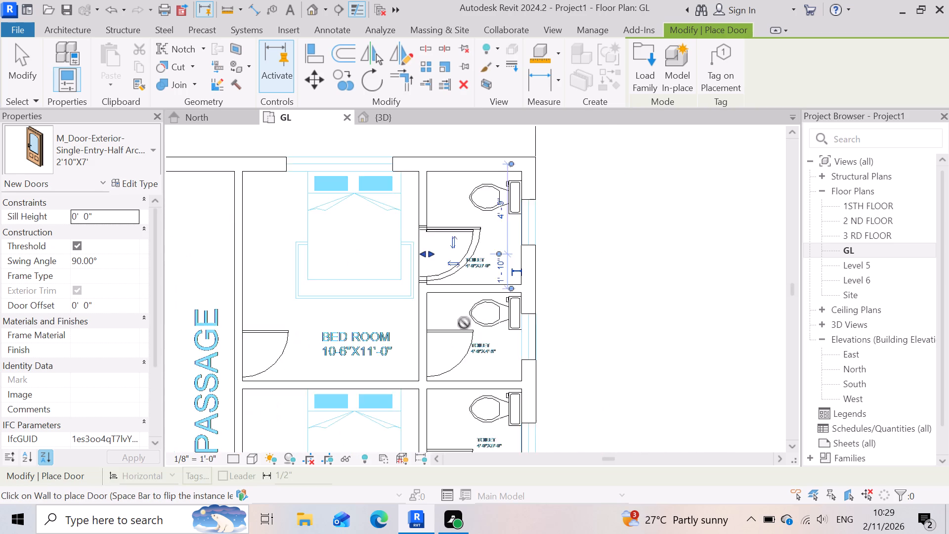
scroll(464, 323, up, 4)
scroll(407, 371, down, 3)
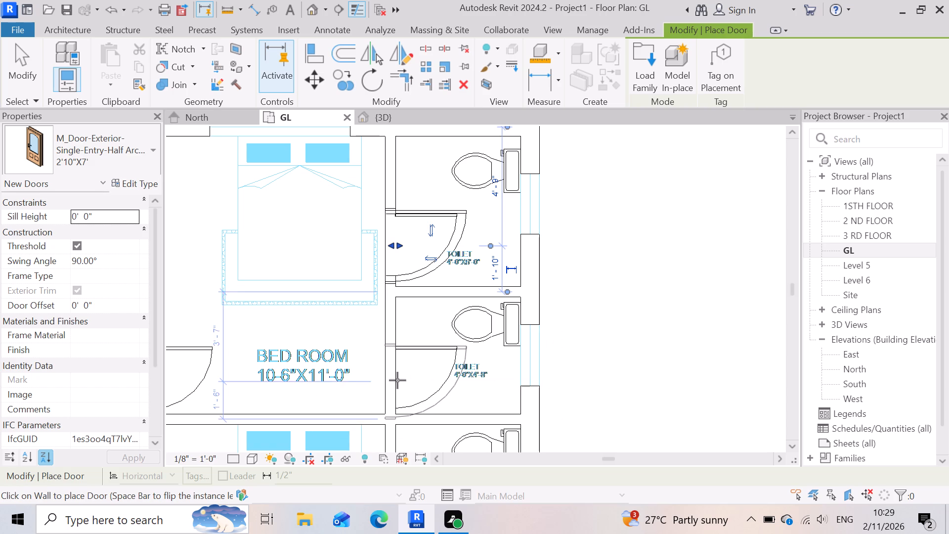
click(396, 379)
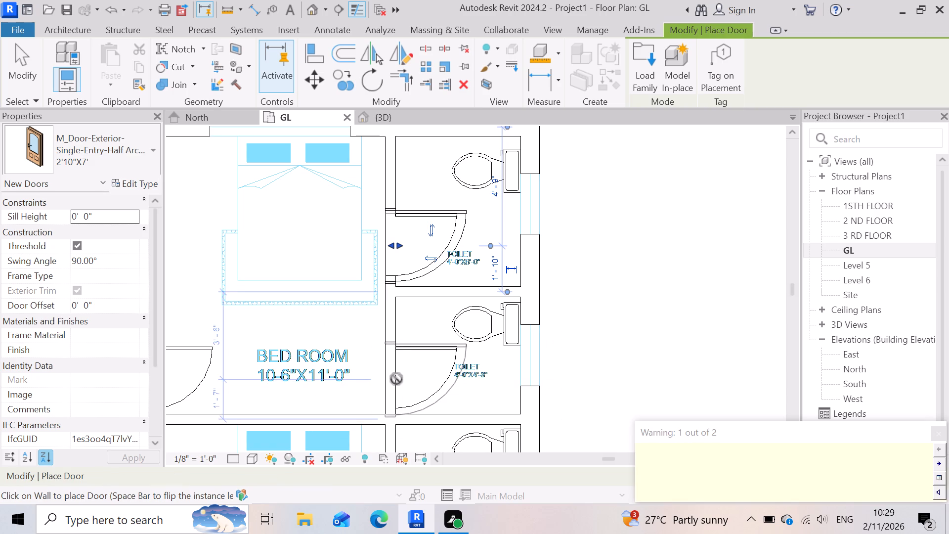
key(ctrl+z)
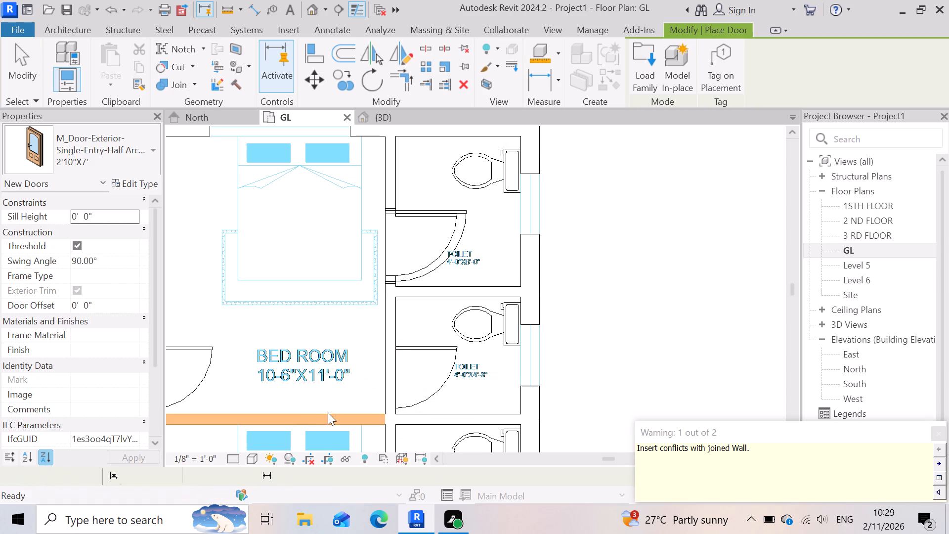
click(384, 370)
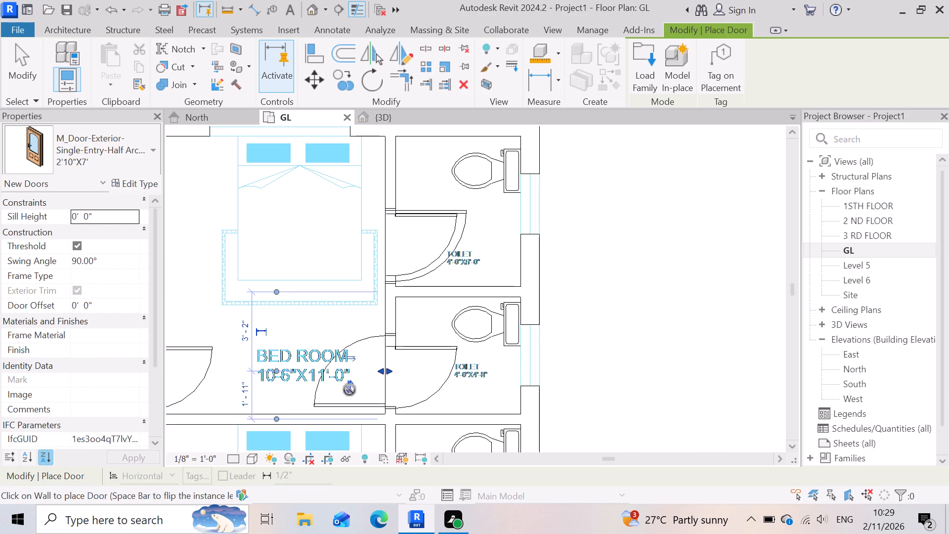
click(353, 358)
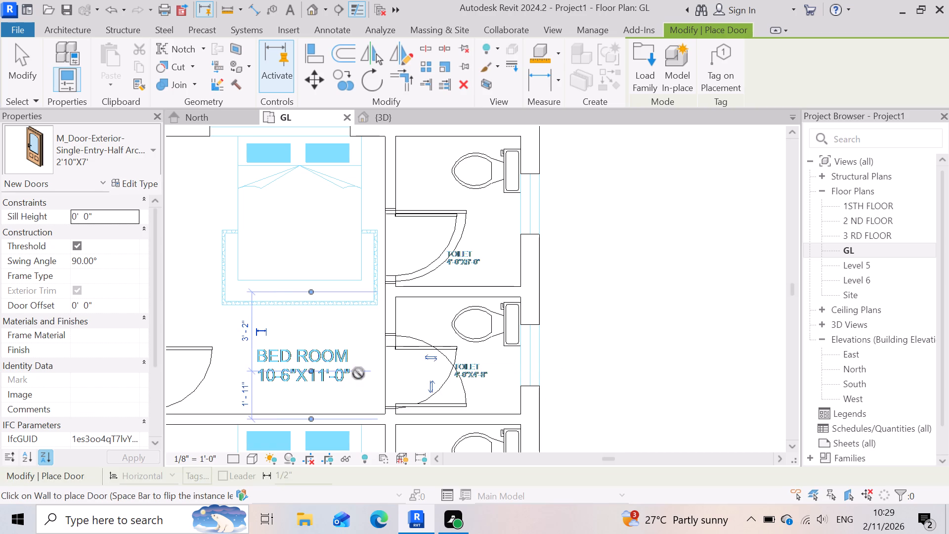
click(432, 382)
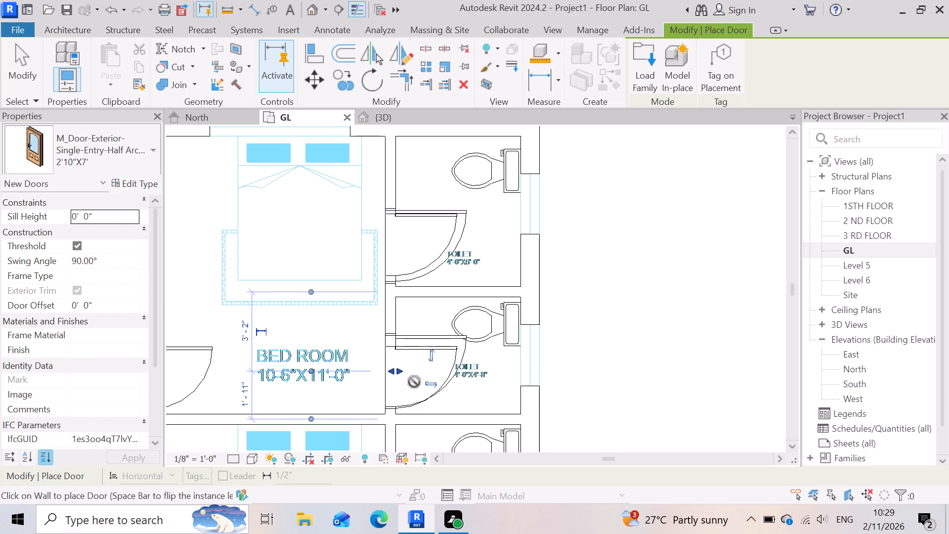
Place 2'10"X7' doors over the drawn door swings of the 4'-0"X6'-0" and 4'-0"X4'-8" toilets in the middle bedroom east of the passage.
scroll(423, 356, down, 5)
scroll(330, 376, down, 3)
scroll(425, 461, up, 16)
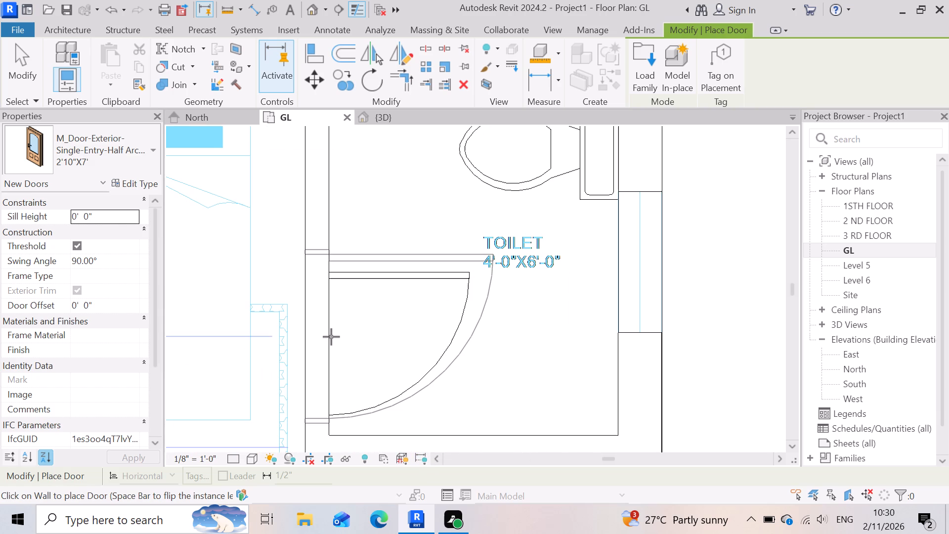
click(331, 337)
scroll(325, 310, down, 9)
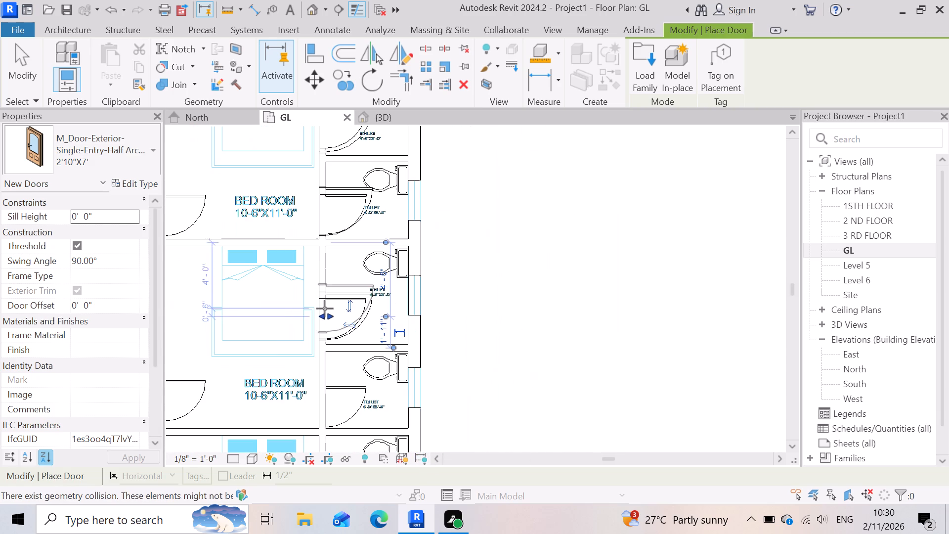
scroll(337, 414, up, 13)
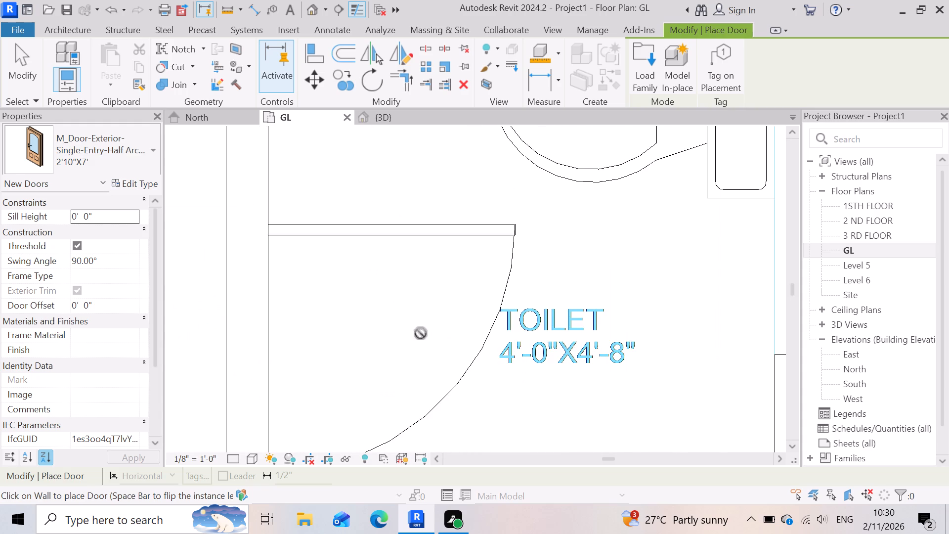
scroll(457, 317, down, 3)
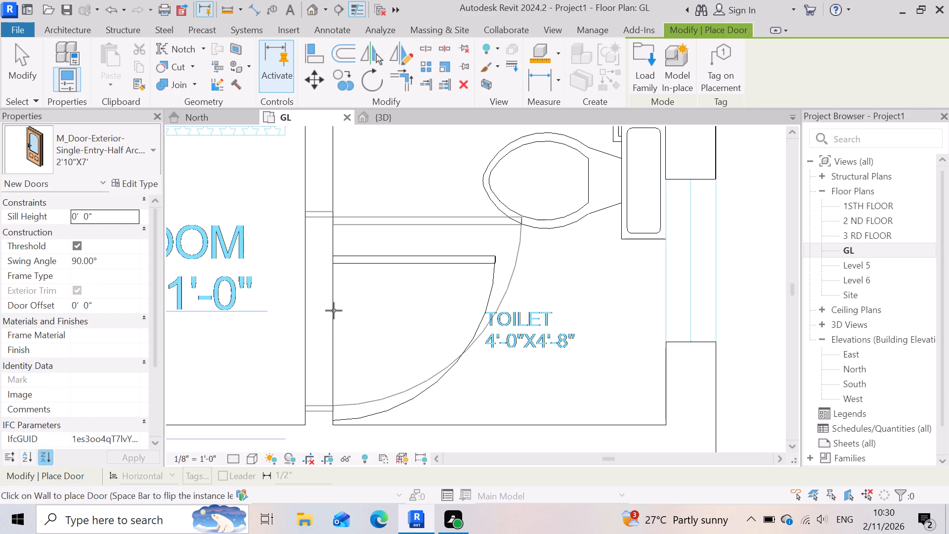
click(331, 310)
Place 2'10"X7' doors for the two toilets of the southernmost east bedroom, beside the SHIFT room.
scroll(370, 291, down, 5)
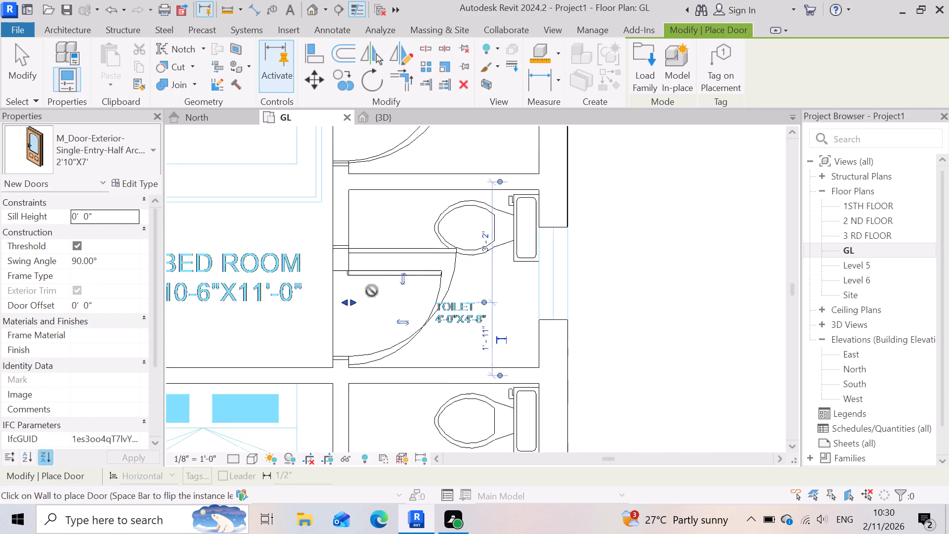
scroll(341, 285, down, 8)
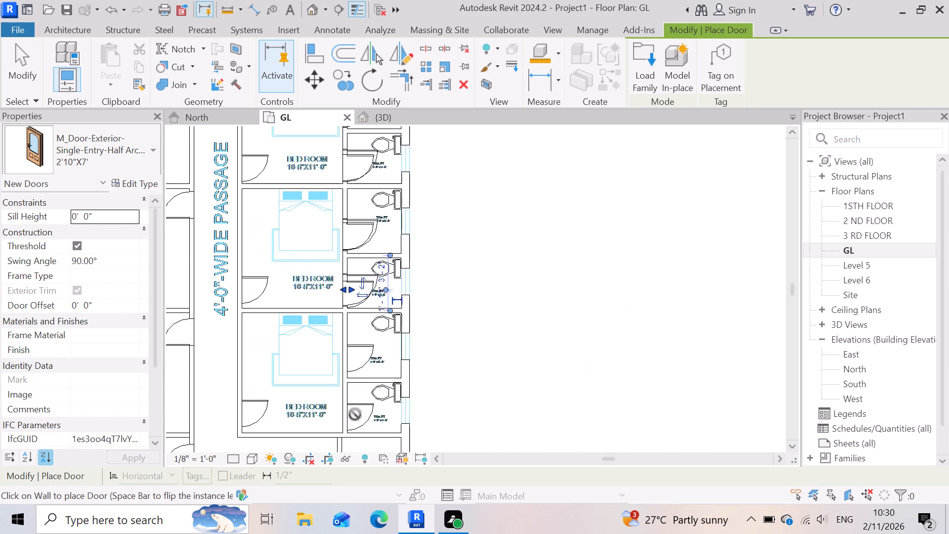
scroll(355, 414, up, 11)
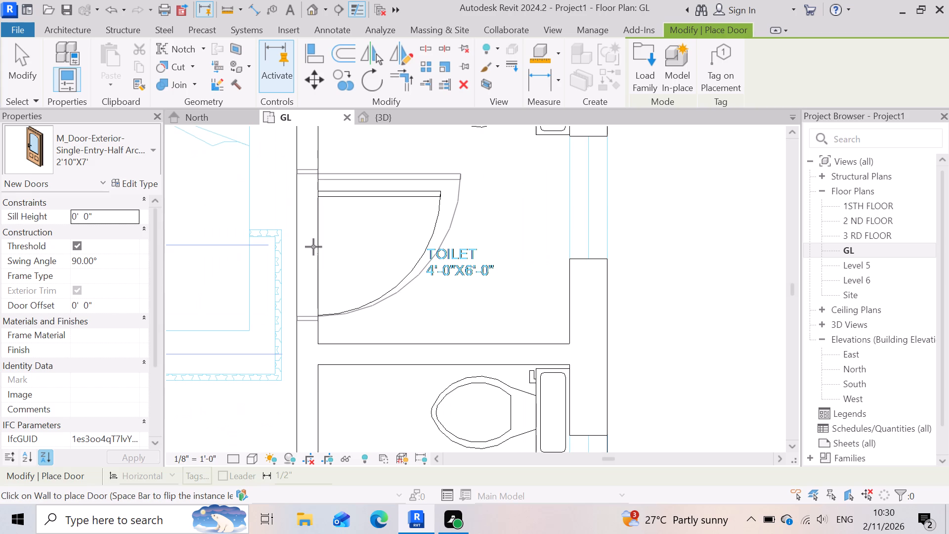
click(313, 247)
scroll(315, 247, down, 8)
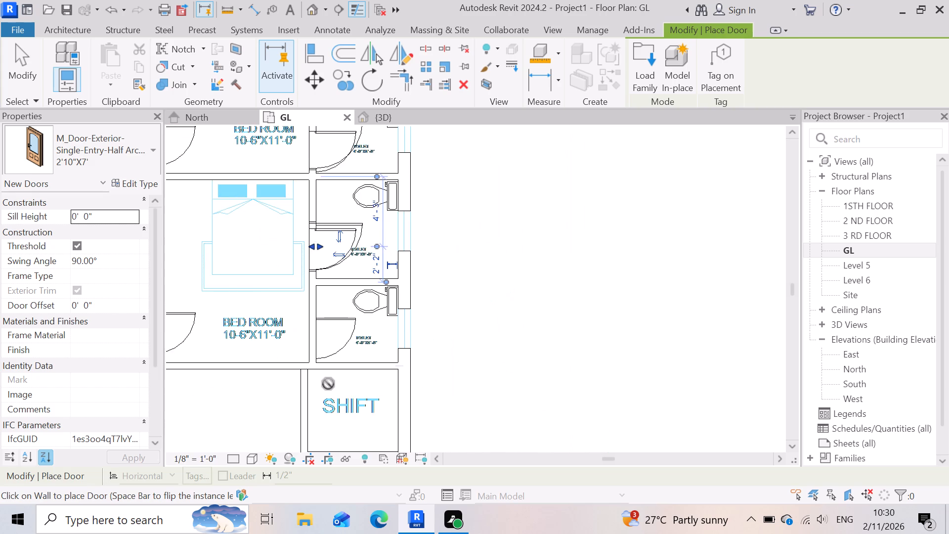
scroll(331, 382, up, 10)
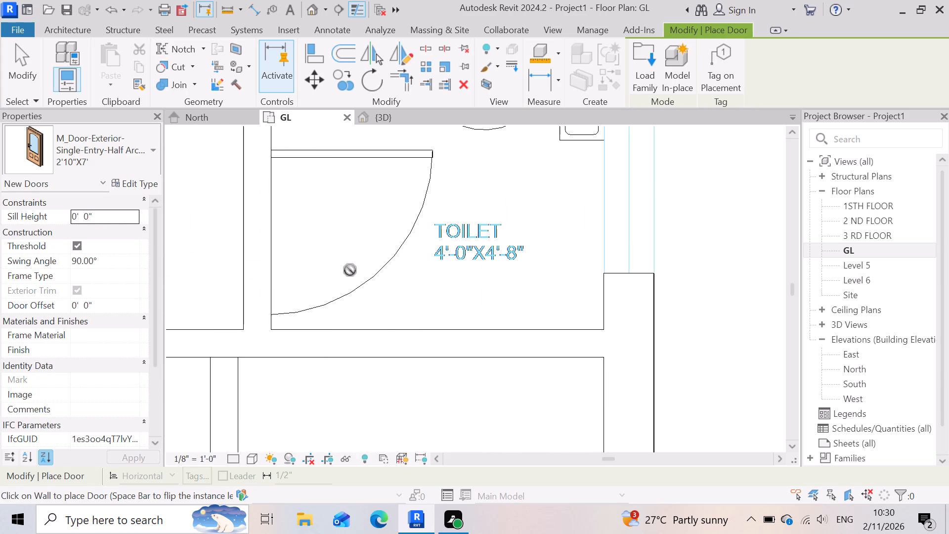
scroll(382, 314, down, 4)
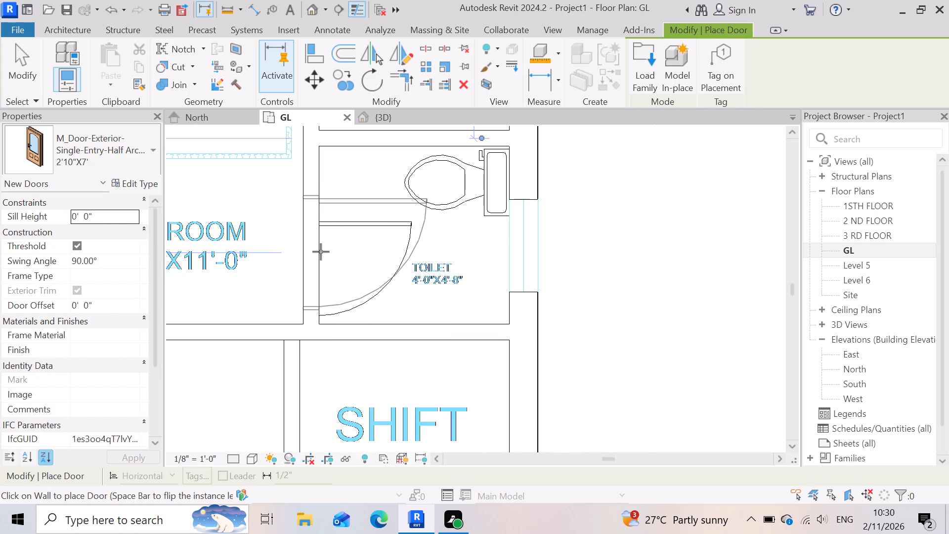
click(321, 252)
Place 2'10"X7' entrance doors for the three east bedrooms in the passage wall, over the drawn door swings.
scroll(332, 256, down, 10)
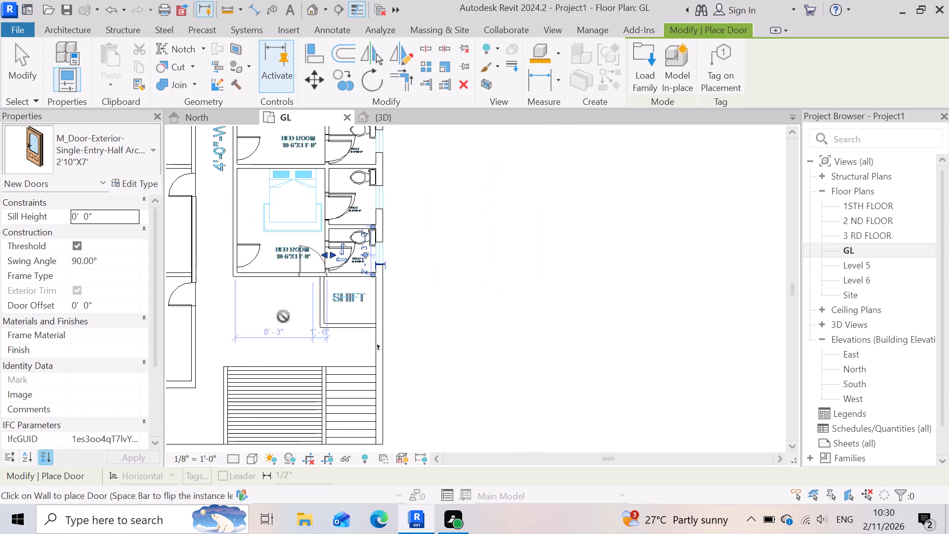
scroll(431, 339, down, 5)
scroll(370, 298, up, 13)
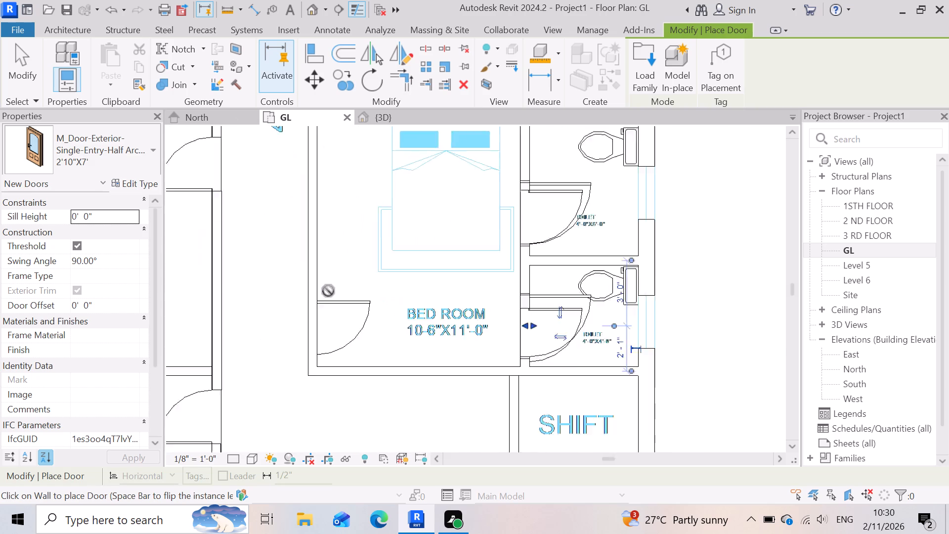
scroll(328, 291, up, 1)
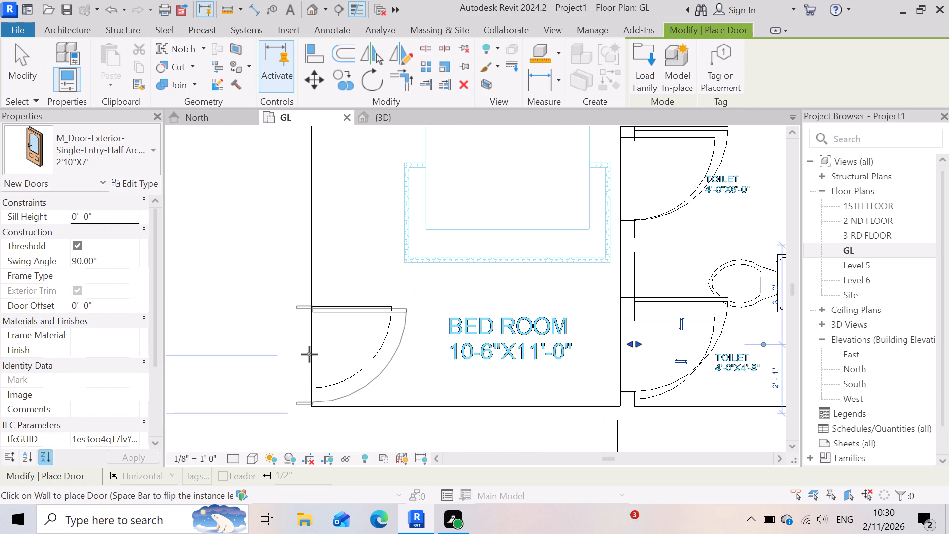
click(309, 345)
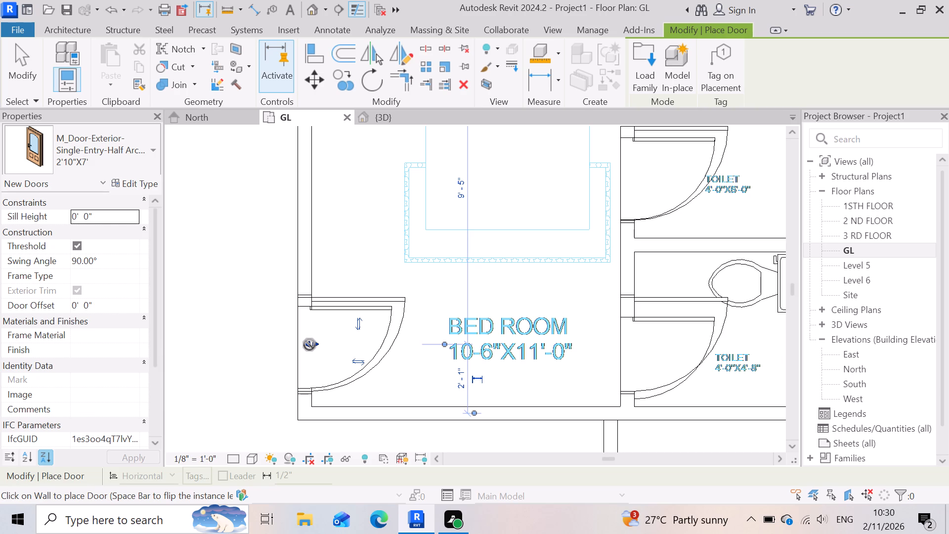
scroll(322, 367, down, 8)
scroll(370, 251, up, 2)
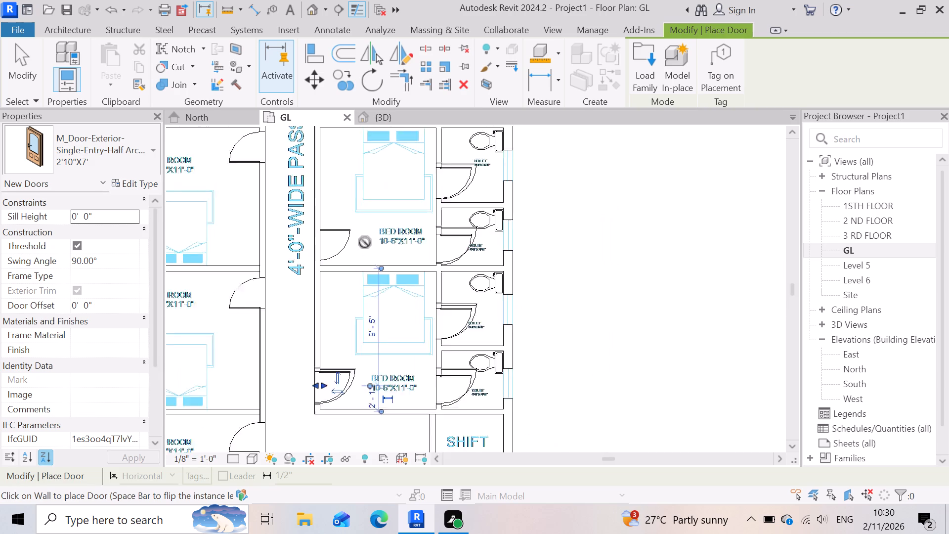
scroll(365, 242, up, 8)
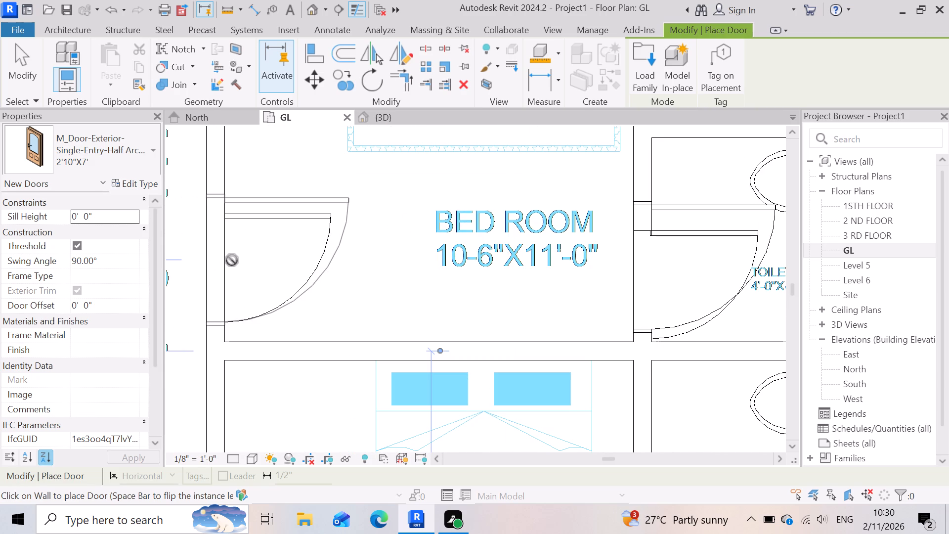
click(227, 261)
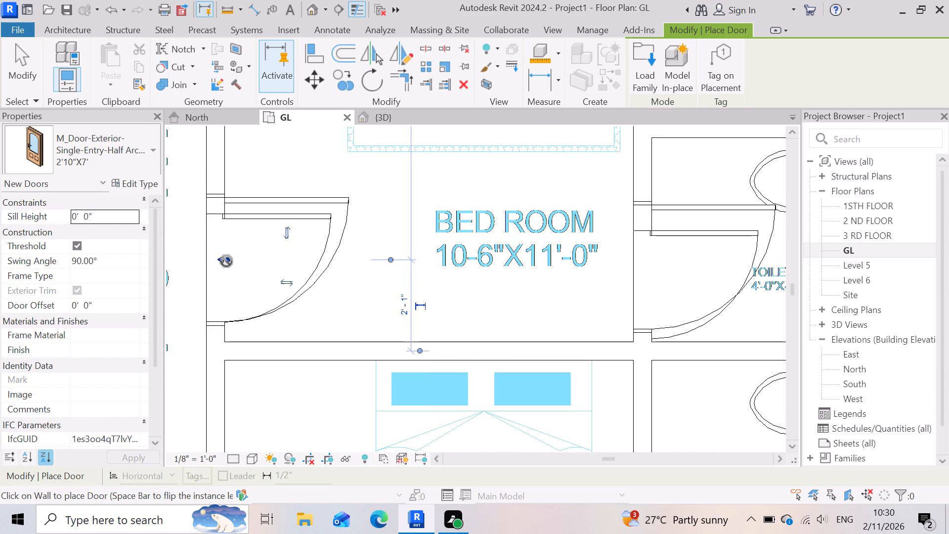
scroll(297, 332, down, 9)
scroll(325, 204, up, 8)
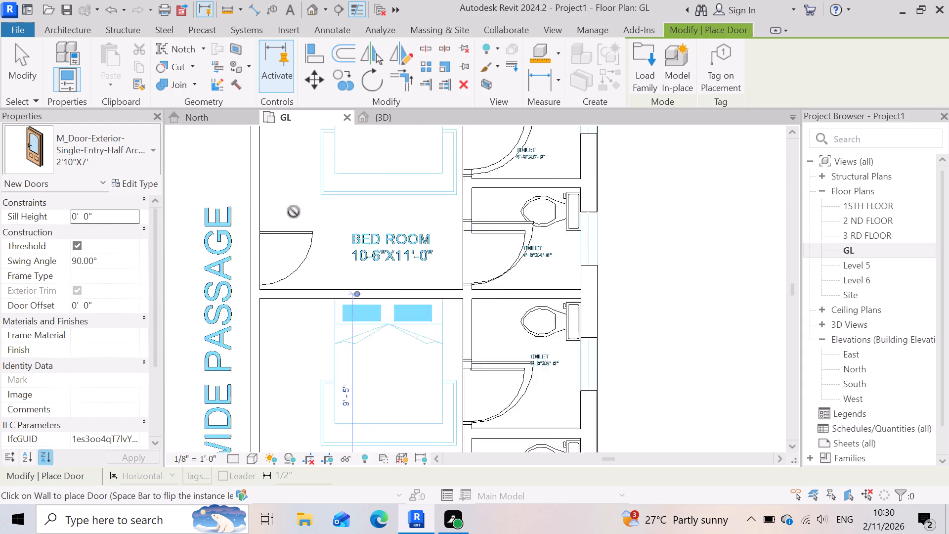
scroll(294, 212, up, 1)
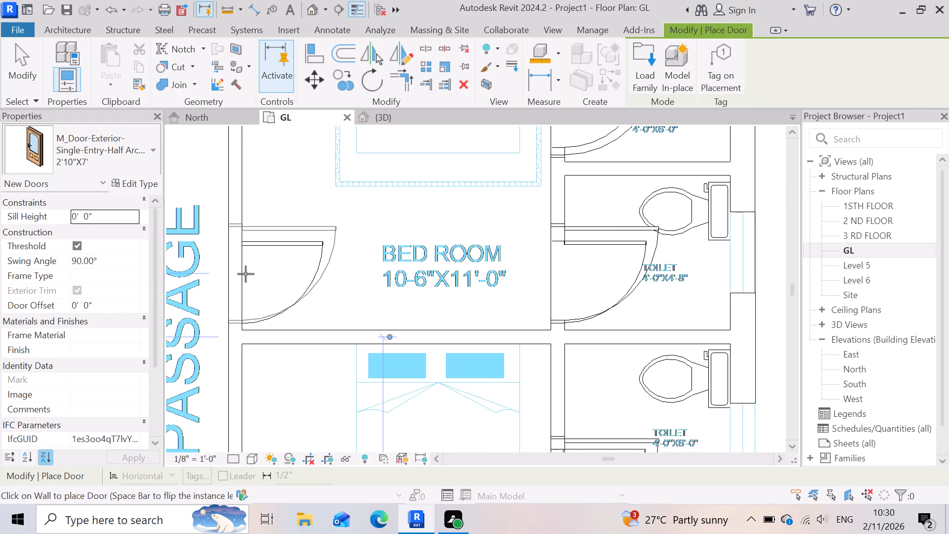
click(246, 274)
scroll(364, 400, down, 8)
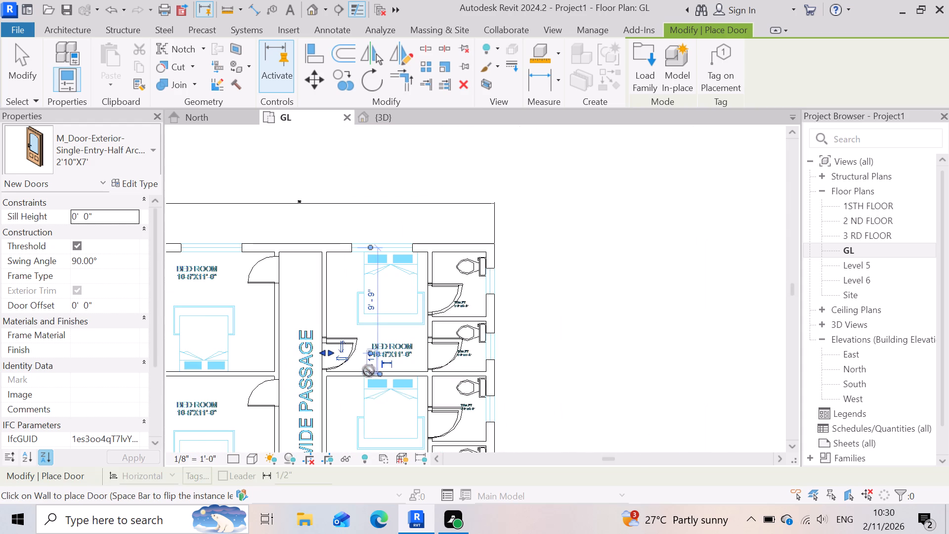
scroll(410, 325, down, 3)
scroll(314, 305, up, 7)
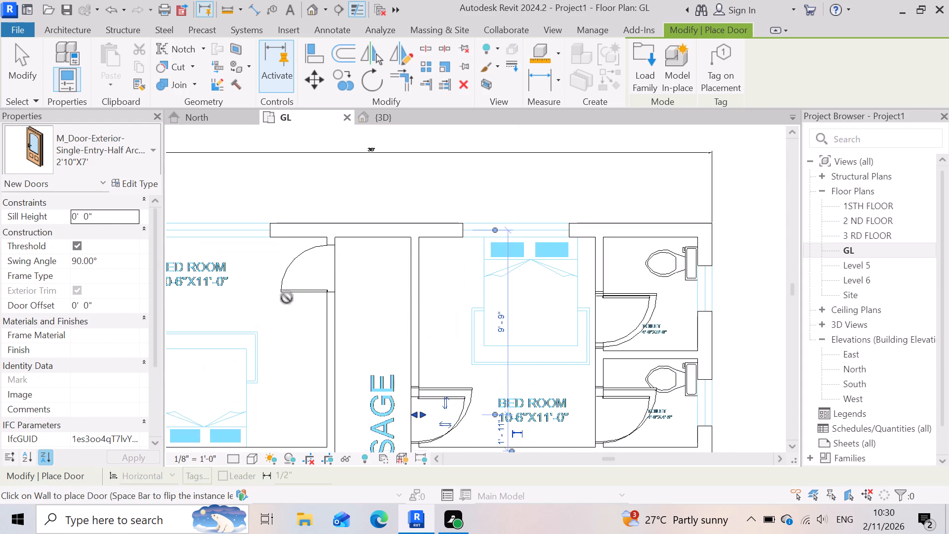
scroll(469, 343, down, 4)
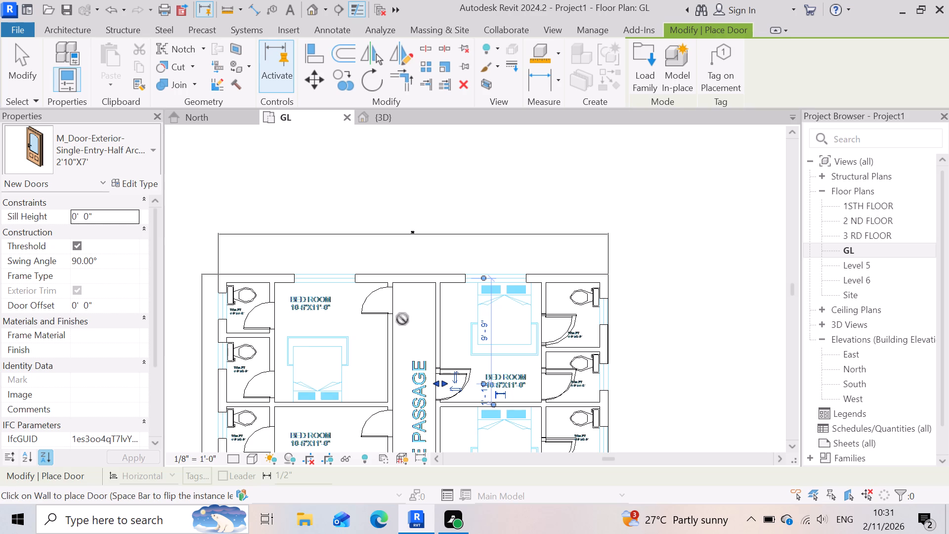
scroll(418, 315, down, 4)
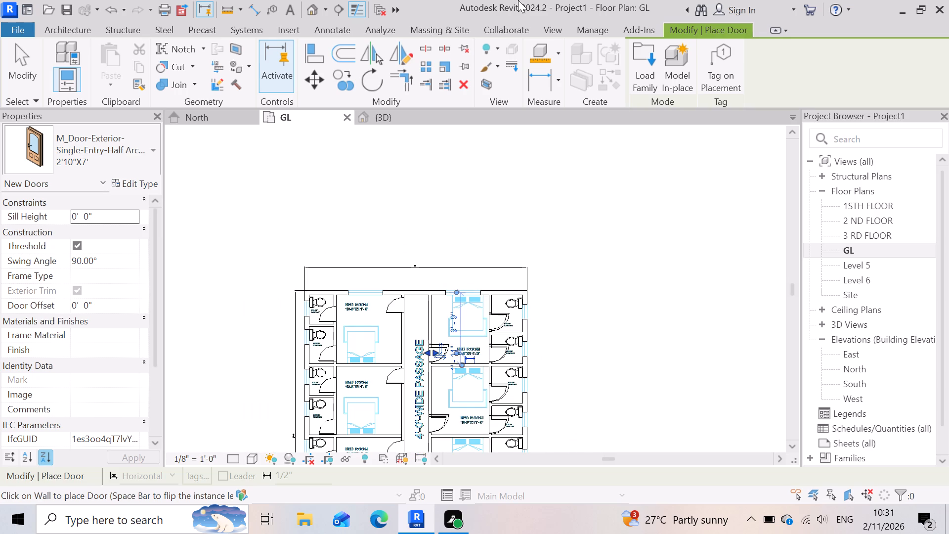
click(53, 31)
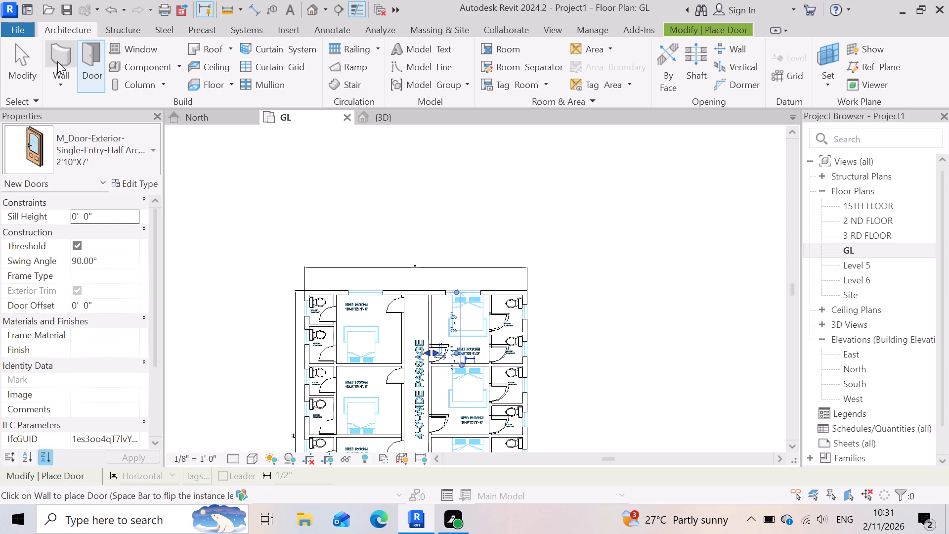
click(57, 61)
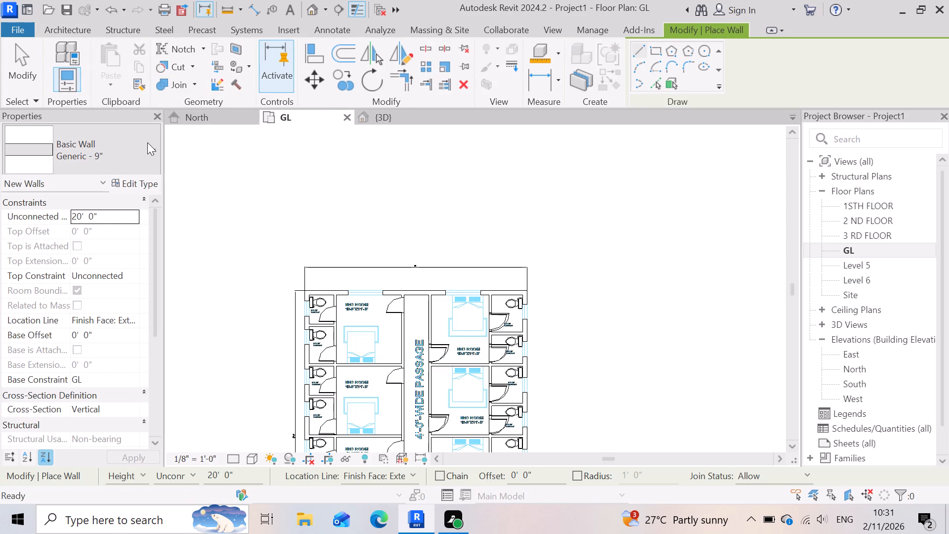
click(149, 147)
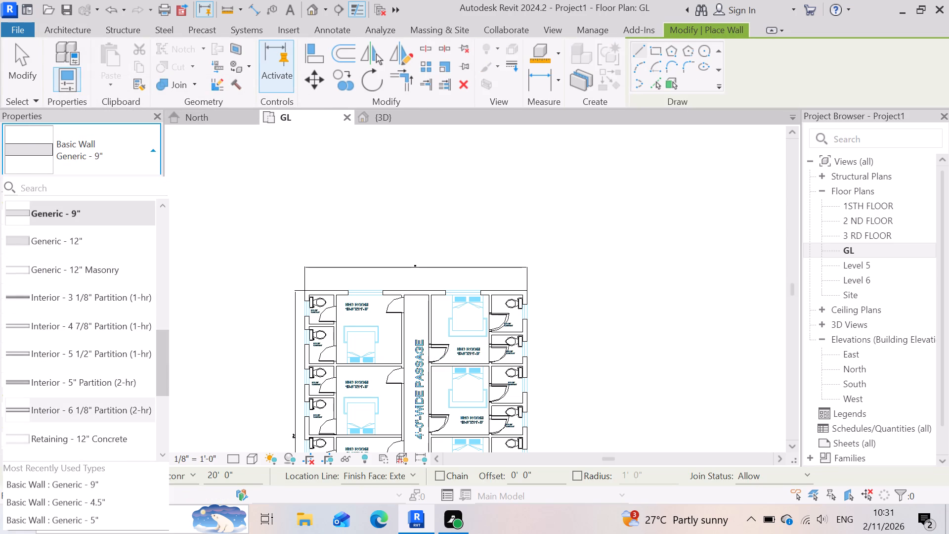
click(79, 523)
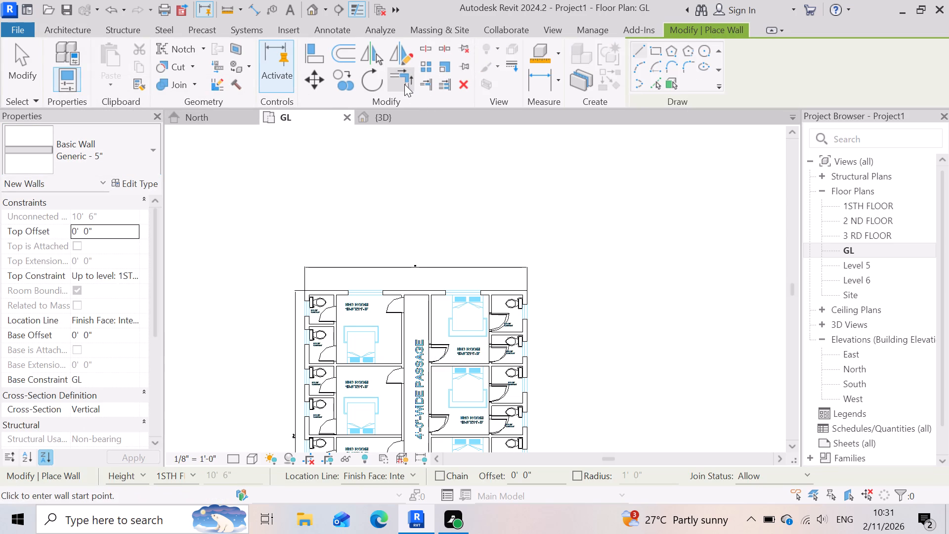
Use Trim/Extend Single Element to close the wall gaps at both toilet doors of the northernmost bedroom west of the passage.
click(425, 84)
scroll(309, 389, up, 3)
scroll(362, 293, up, 3)
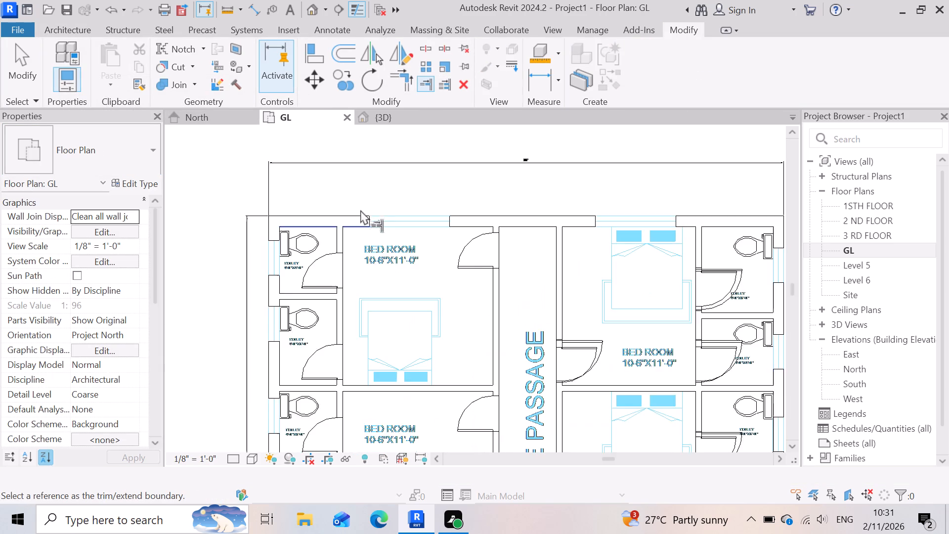
scroll(352, 254, up, 10)
click(324, 239)
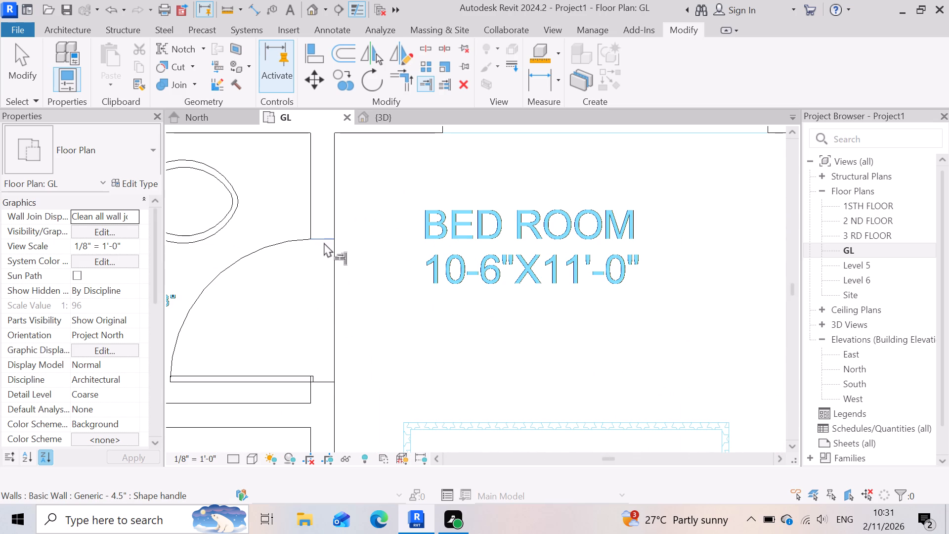
click(321, 379)
scroll(313, 297, down, 7)
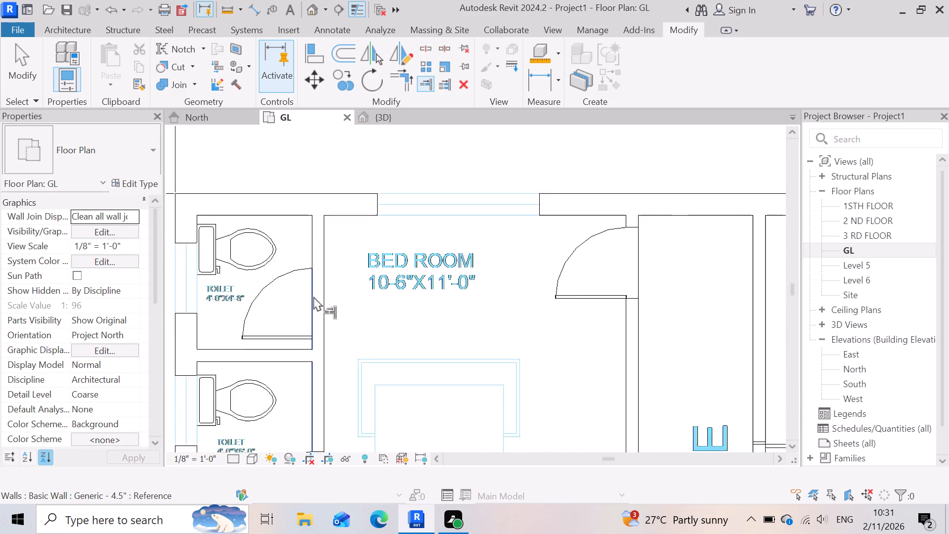
scroll(313, 296, down, 3)
scroll(307, 420, up, 8)
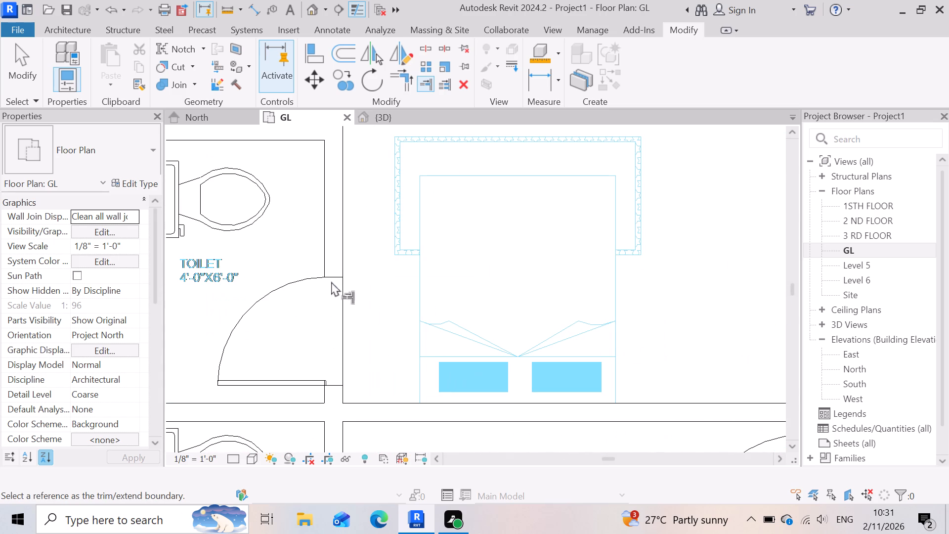
click(335, 277)
click(338, 392)
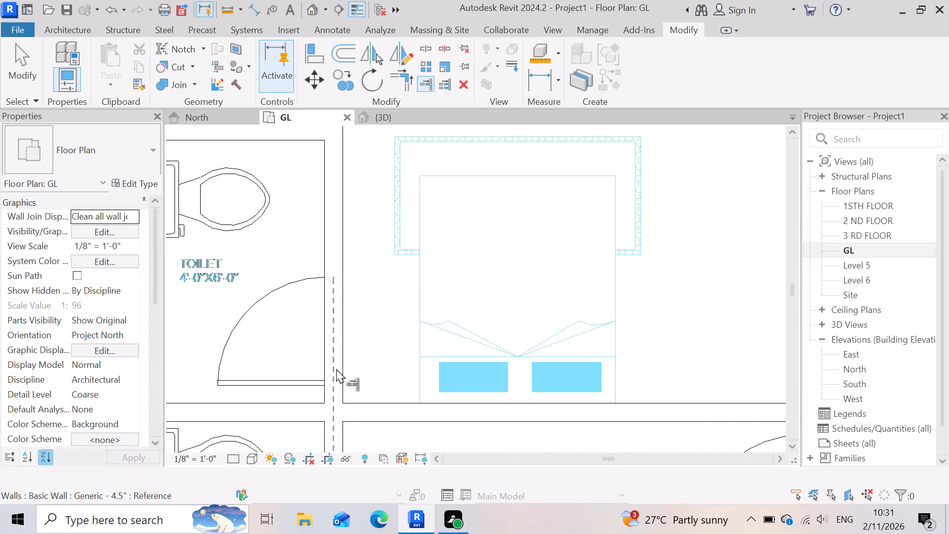
Extend the 4.5" wall across the door gaps of the 4'-0"X4'-8" and 4'-0"X6'-0" toilets in the second west bedroom from the north.
scroll(337, 356, down, 11)
scroll(323, 441, up, 7)
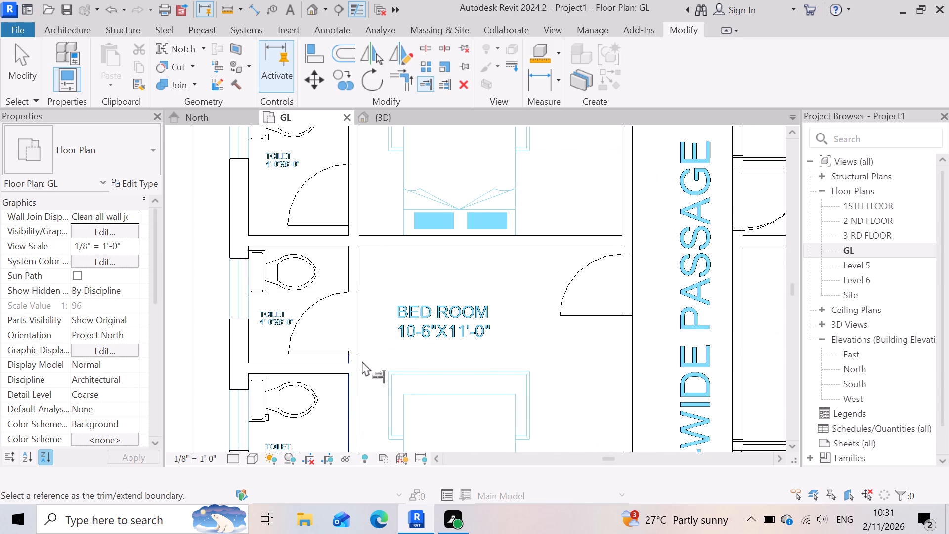
click(358, 350)
click(357, 291)
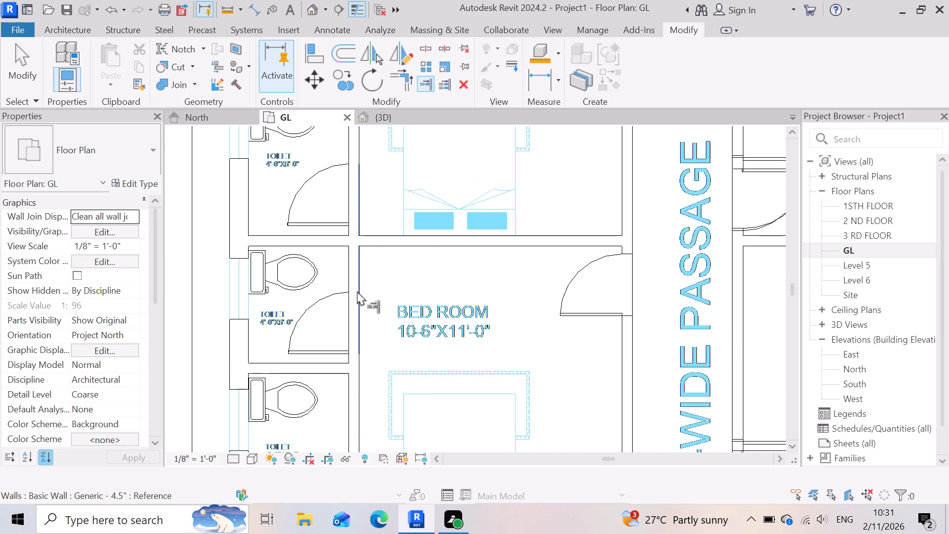
scroll(357, 291, down, 5)
scroll(346, 432, up, 7)
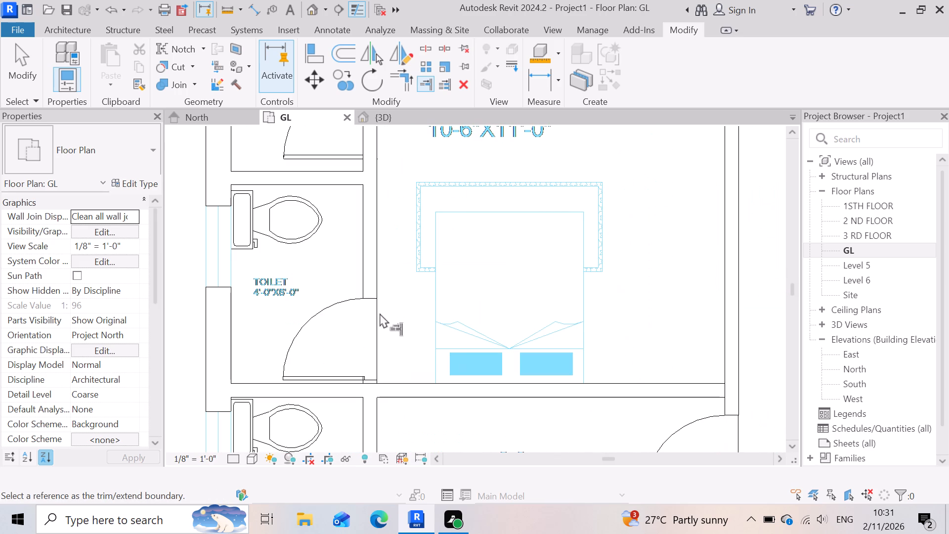
click(372, 299)
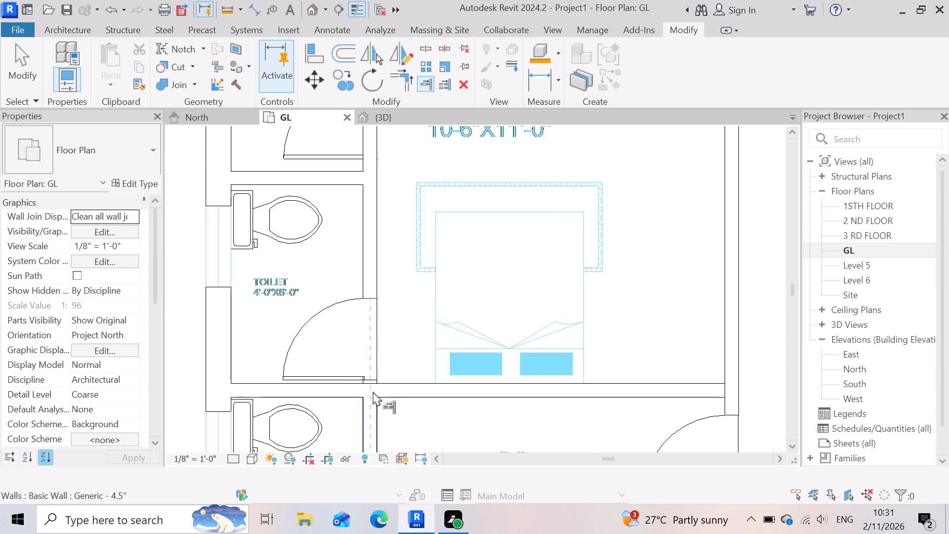
scroll(373, 391, up, 6)
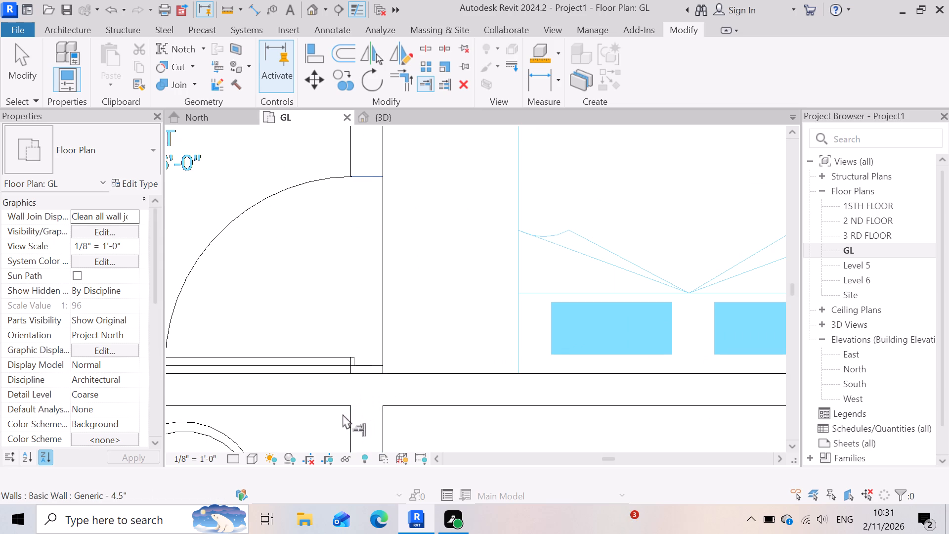
scroll(368, 400, up, 7)
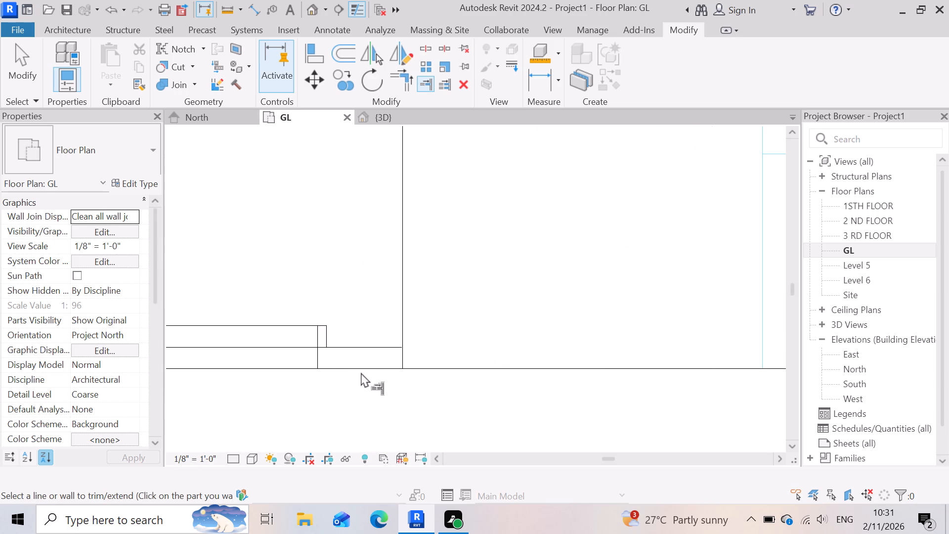
click(361, 372)
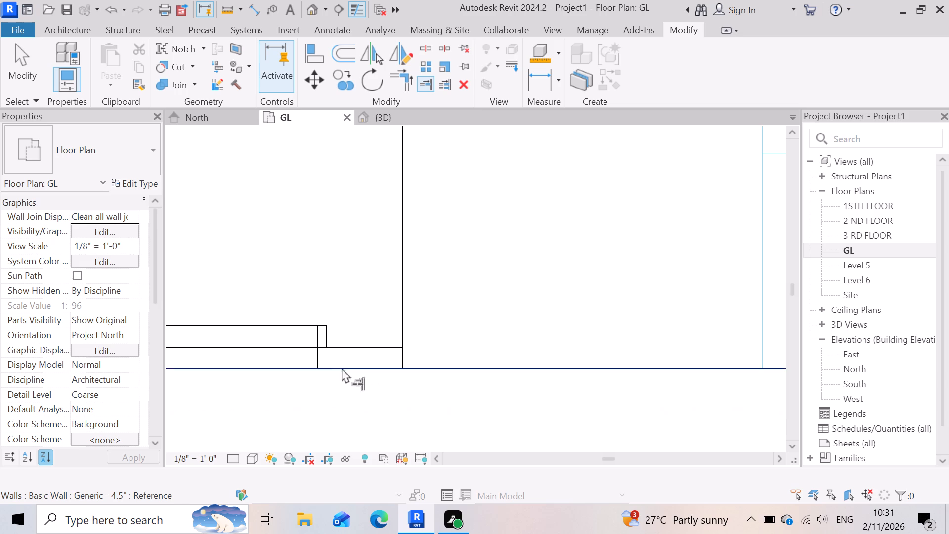
scroll(381, 351, down, 10)
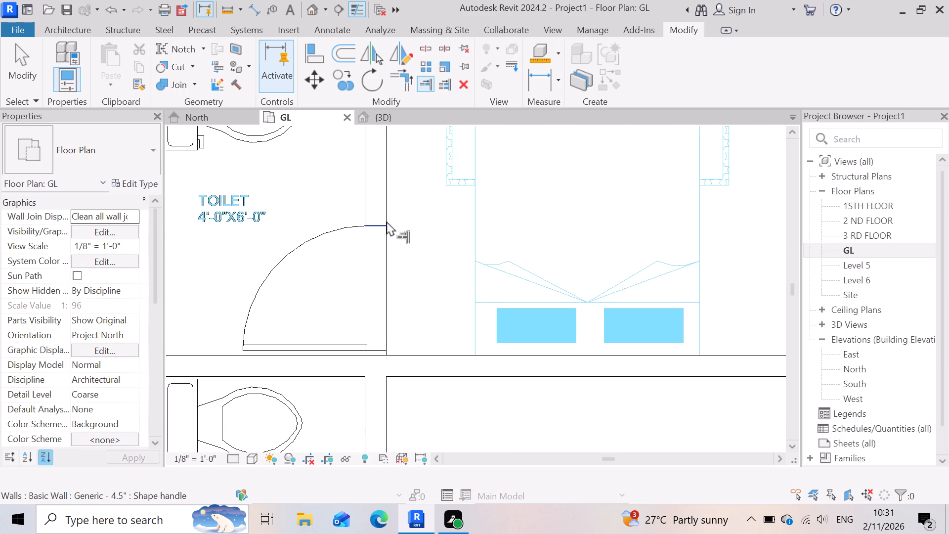
click(375, 227)
click(377, 345)
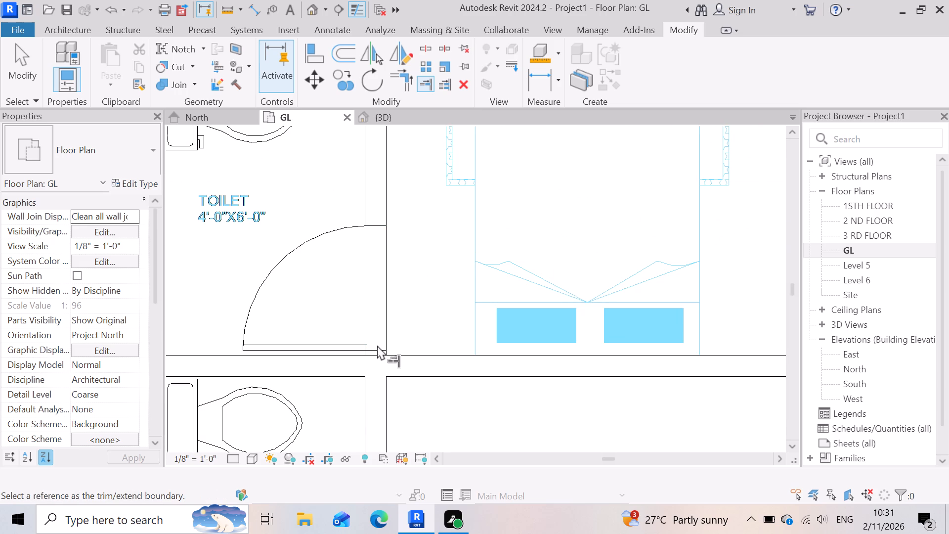
Examine the toilet and passage walls of the west bedrooms for door gaps that still need closing.
scroll(376, 306, down, 9)
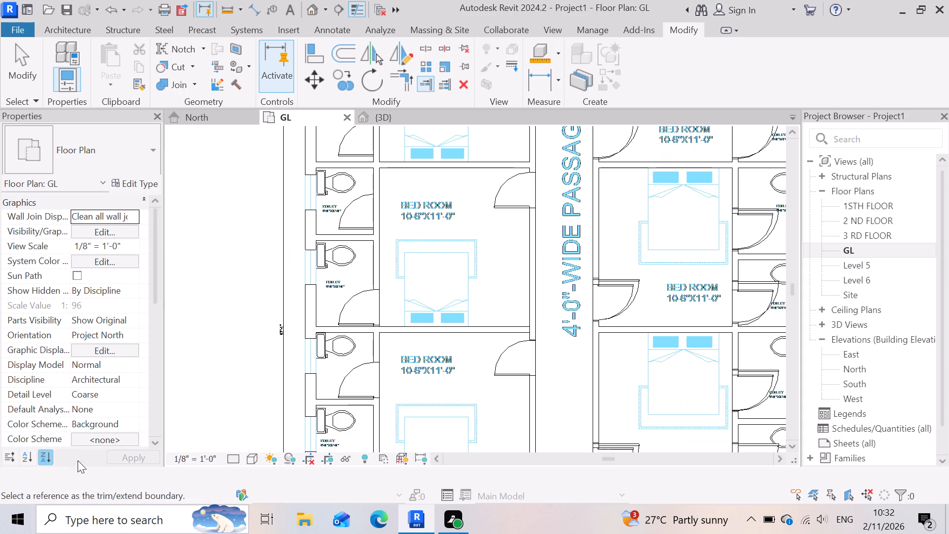
scroll(546, 287, up, 6)
scroll(515, 365, down, 3)
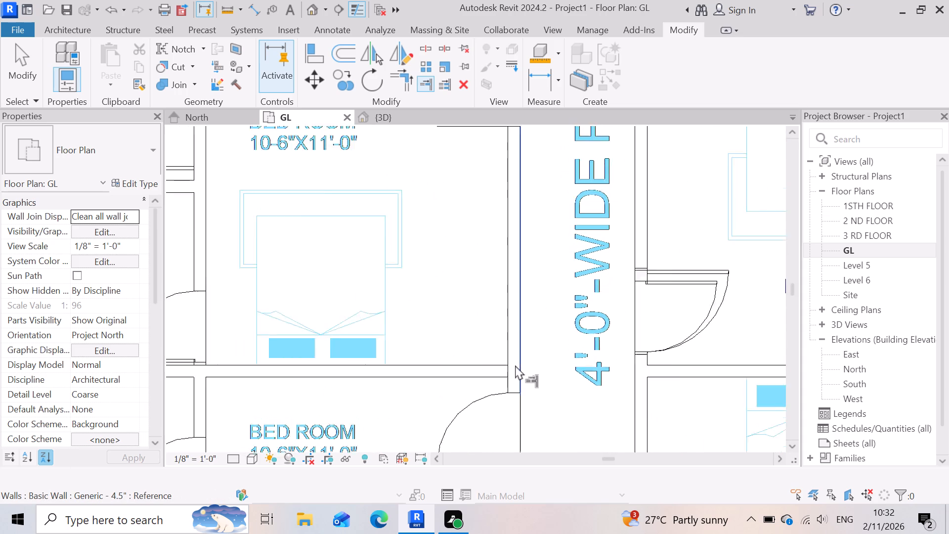
scroll(515, 365, down, 3)
scroll(538, 300, down, 3)
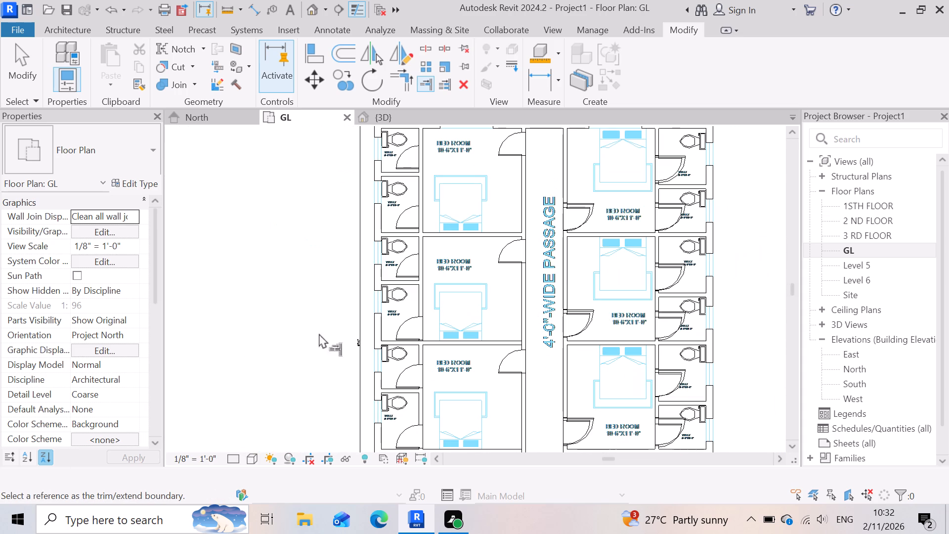
scroll(558, 265, up, 1)
scroll(507, 332, down, 3)
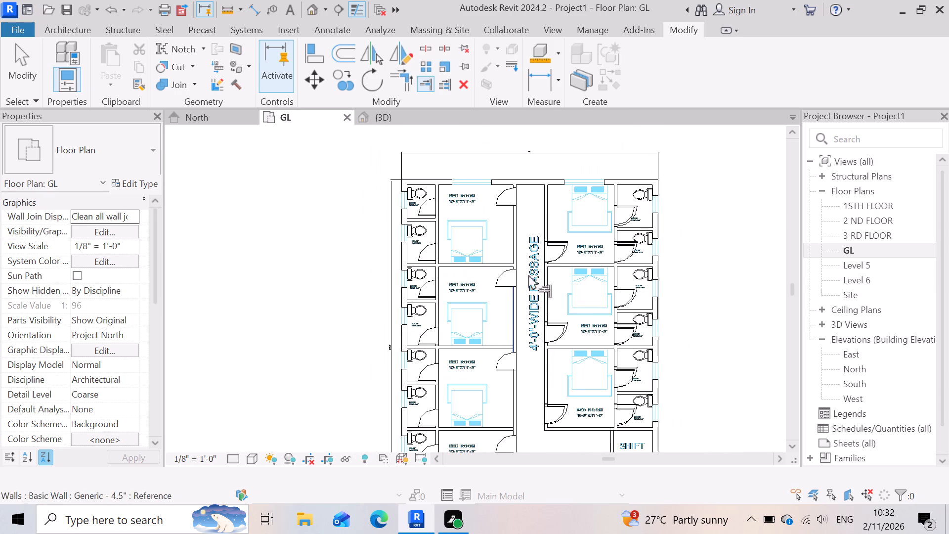
scroll(421, 256, up, 9)
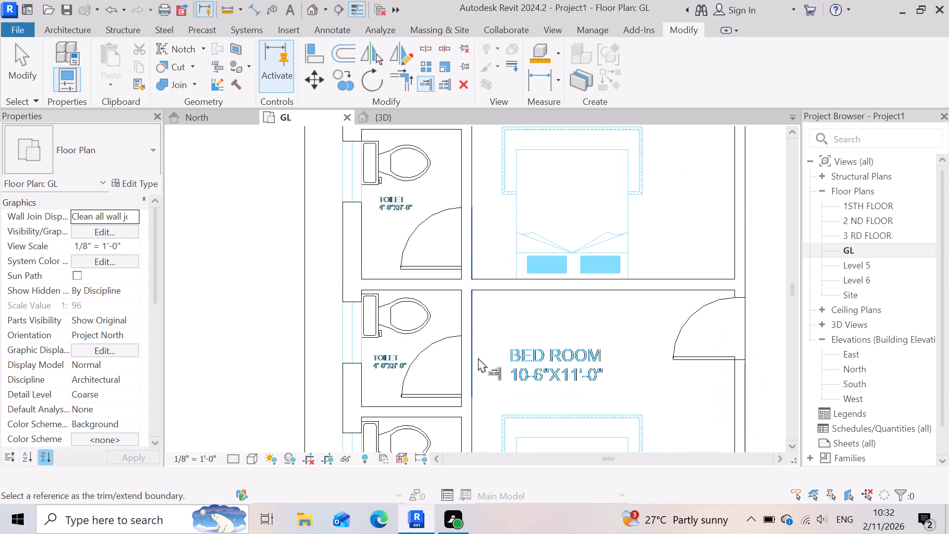
scroll(477, 356, up, 1)
scroll(459, 345, down, 7)
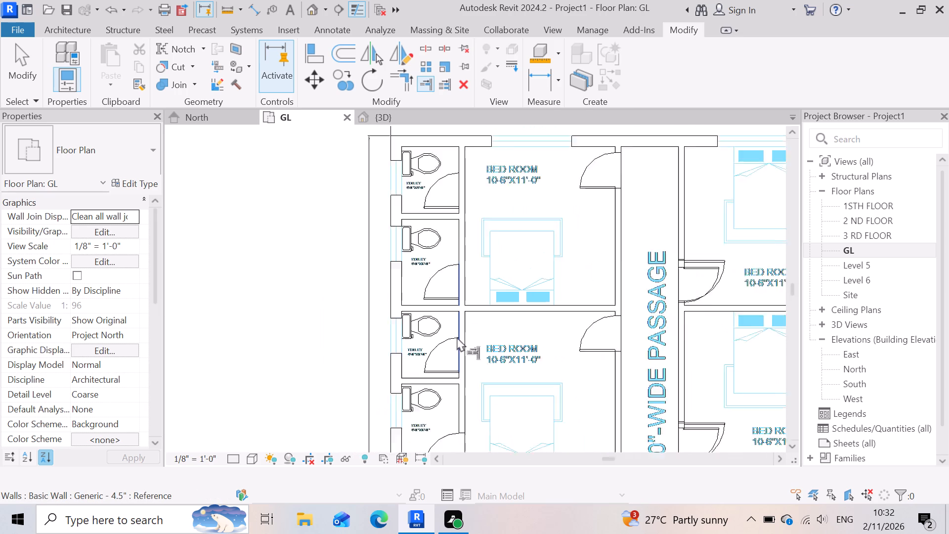
scroll(457, 337, down, 3)
scroll(467, 397, up, 1)
scroll(560, 314, up, 2)
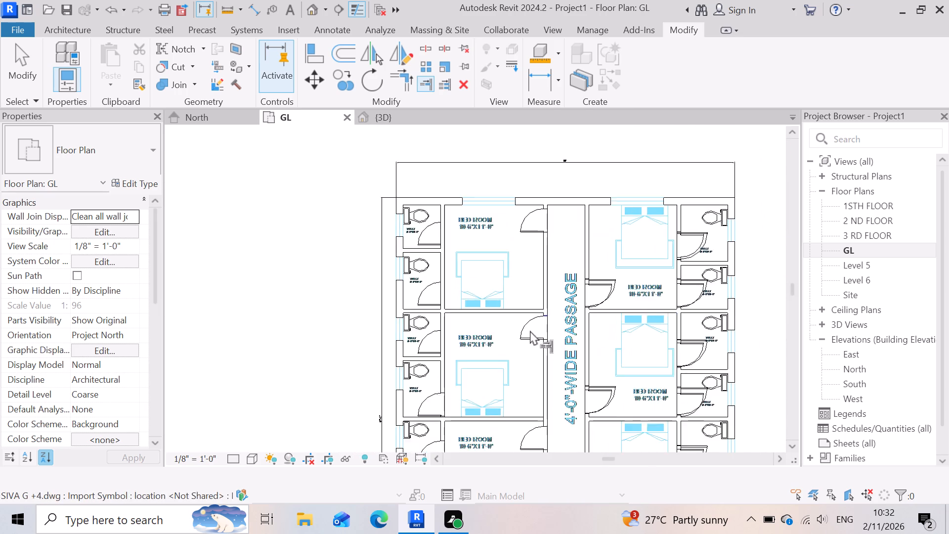
Extend the passage wall across the entrance gaps of the second west bedroom from the north and the southernmost west bedroom.
scroll(530, 330, up, 12)
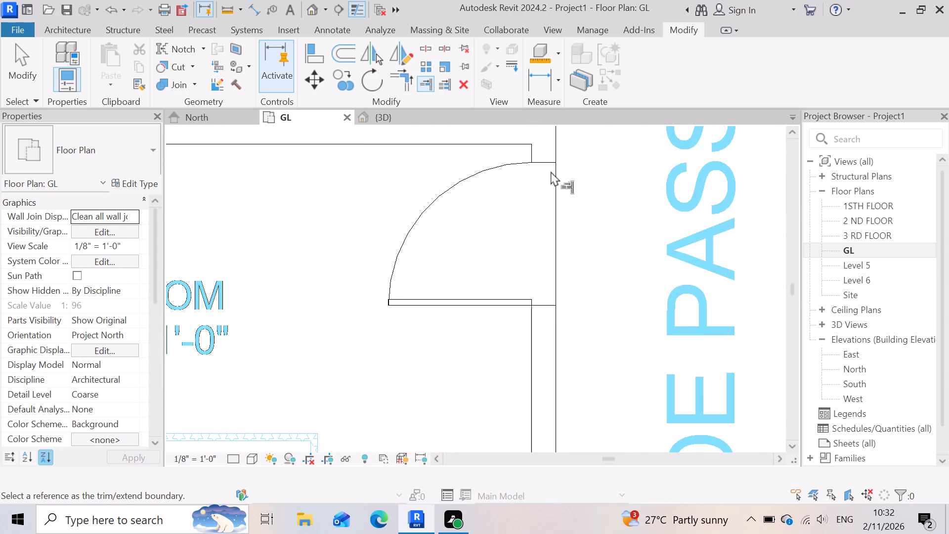
click(545, 164)
click(552, 308)
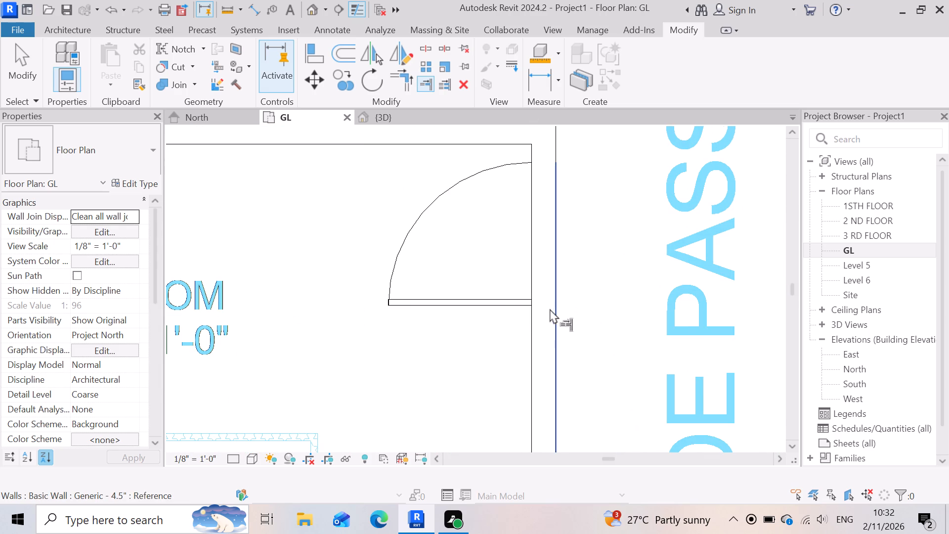
scroll(474, 280, down, 17)
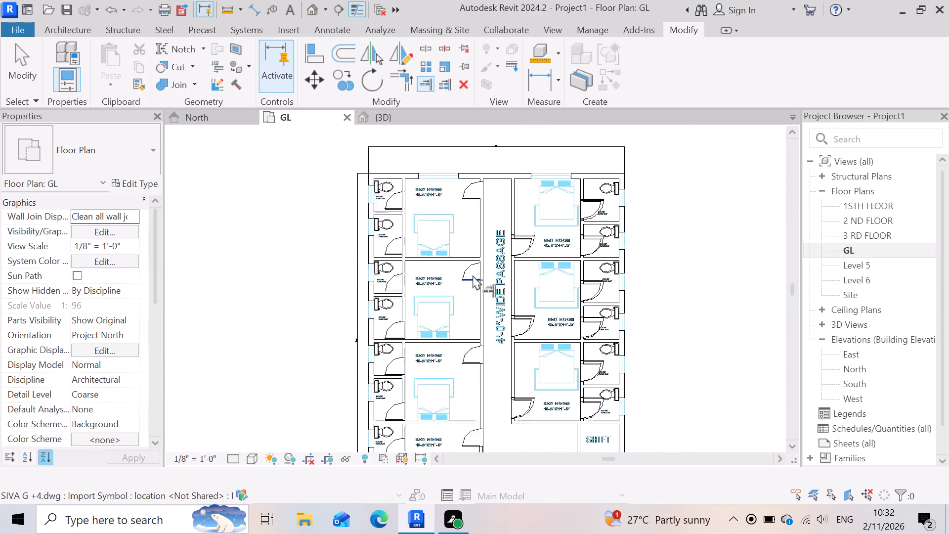
scroll(473, 275, down, 1)
scroll(487, 415, up, 12)
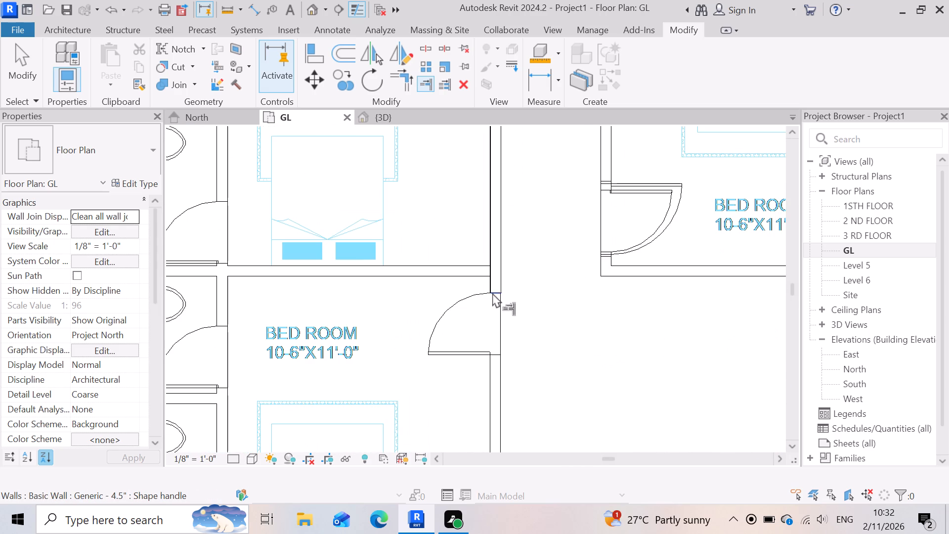
scroll(494, 293, up, 4)
click(494, 293)
scroll(492, 294, down, 4)
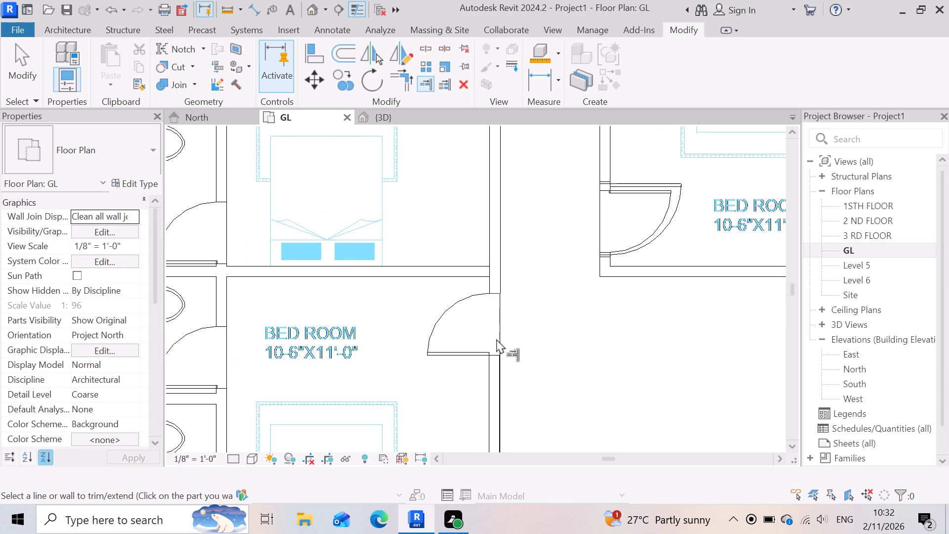
scroll(503, 370, up, 1)
click(500, 367)
scroll(477, 299, down, 9)
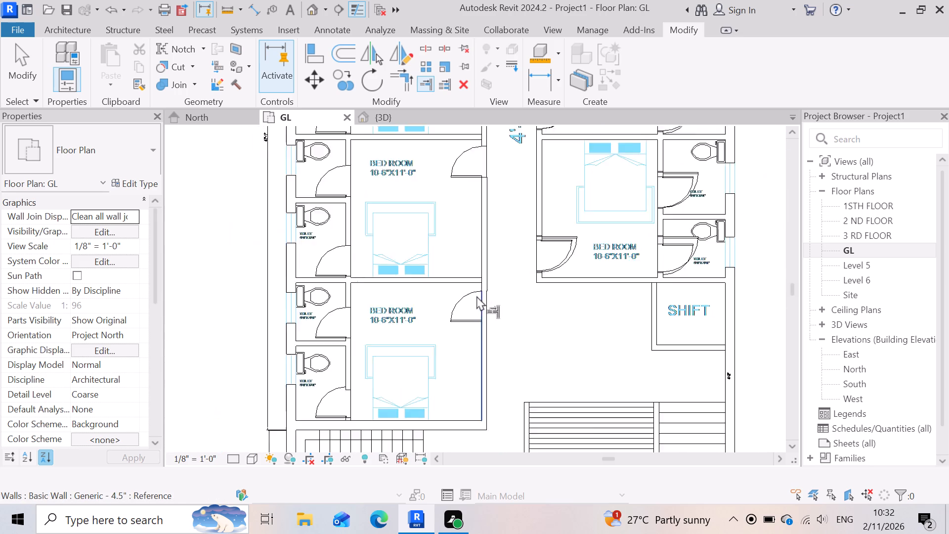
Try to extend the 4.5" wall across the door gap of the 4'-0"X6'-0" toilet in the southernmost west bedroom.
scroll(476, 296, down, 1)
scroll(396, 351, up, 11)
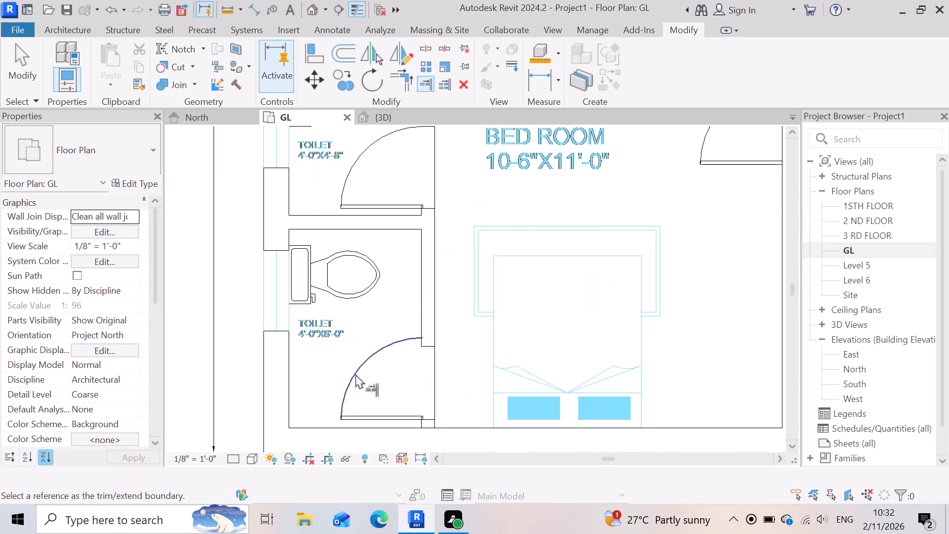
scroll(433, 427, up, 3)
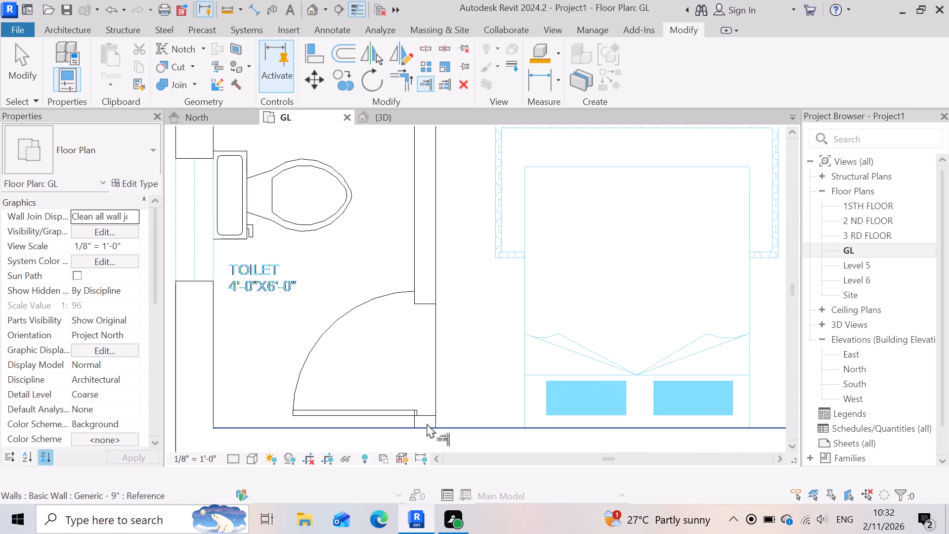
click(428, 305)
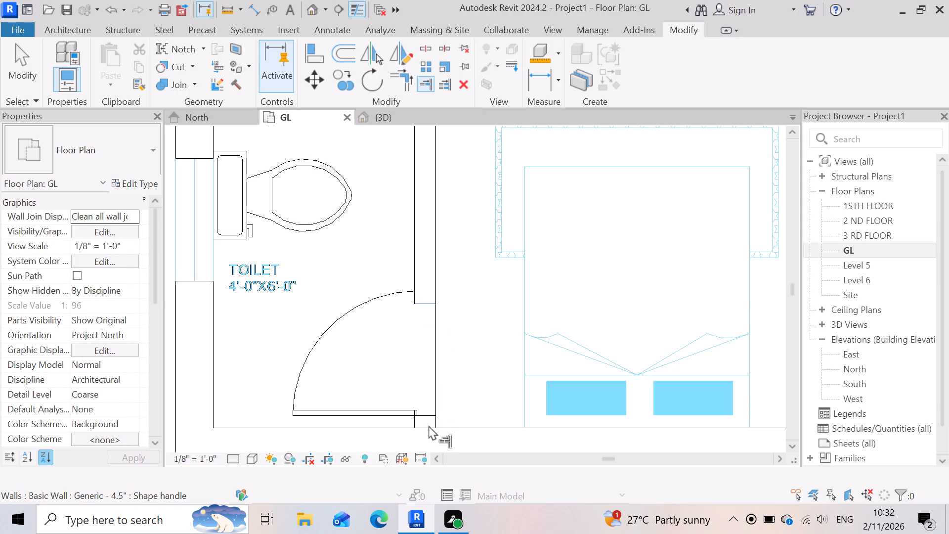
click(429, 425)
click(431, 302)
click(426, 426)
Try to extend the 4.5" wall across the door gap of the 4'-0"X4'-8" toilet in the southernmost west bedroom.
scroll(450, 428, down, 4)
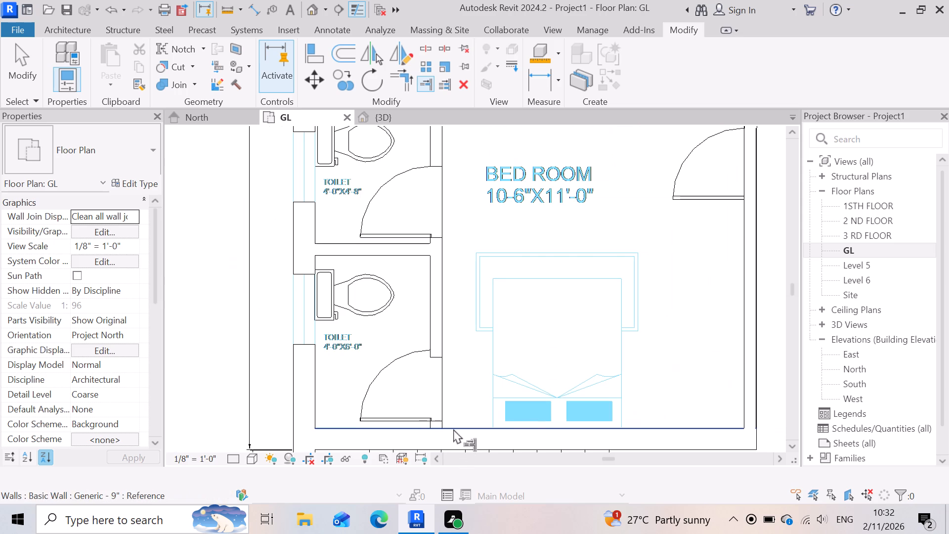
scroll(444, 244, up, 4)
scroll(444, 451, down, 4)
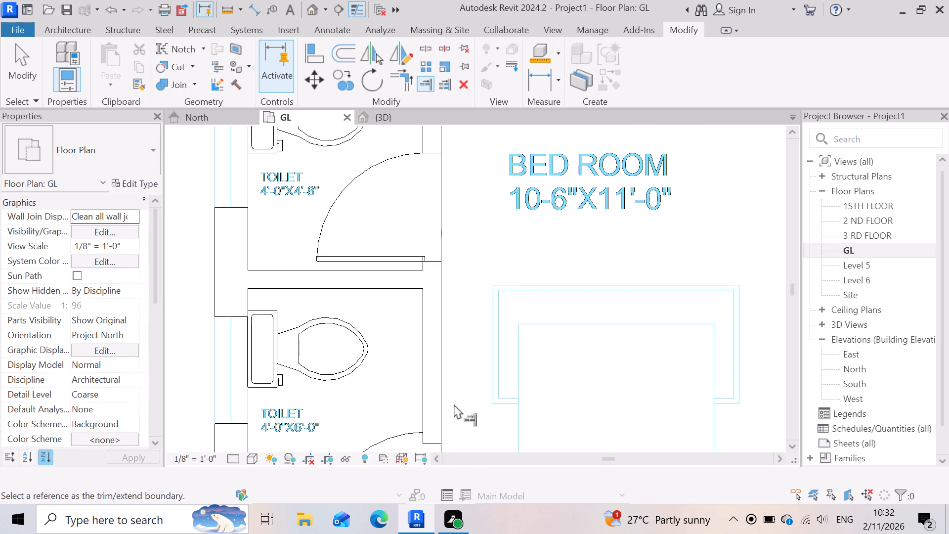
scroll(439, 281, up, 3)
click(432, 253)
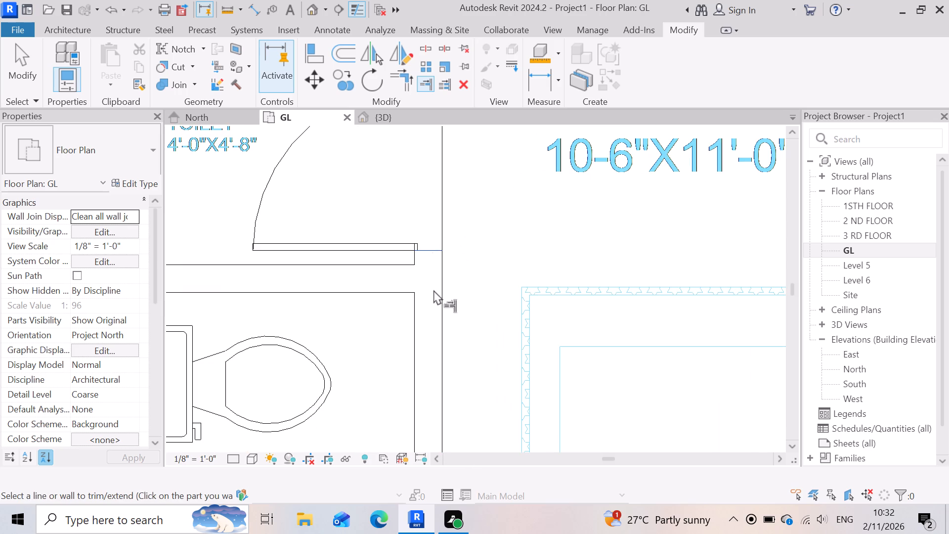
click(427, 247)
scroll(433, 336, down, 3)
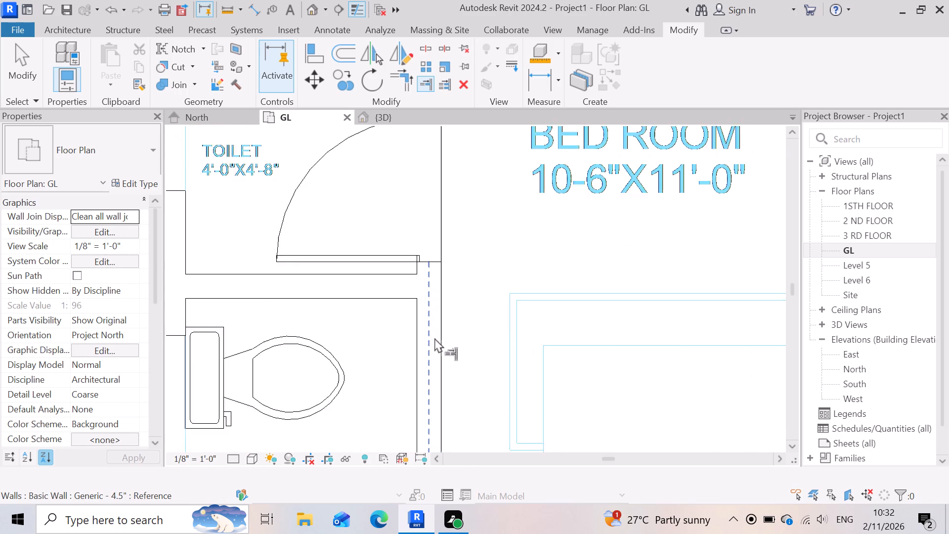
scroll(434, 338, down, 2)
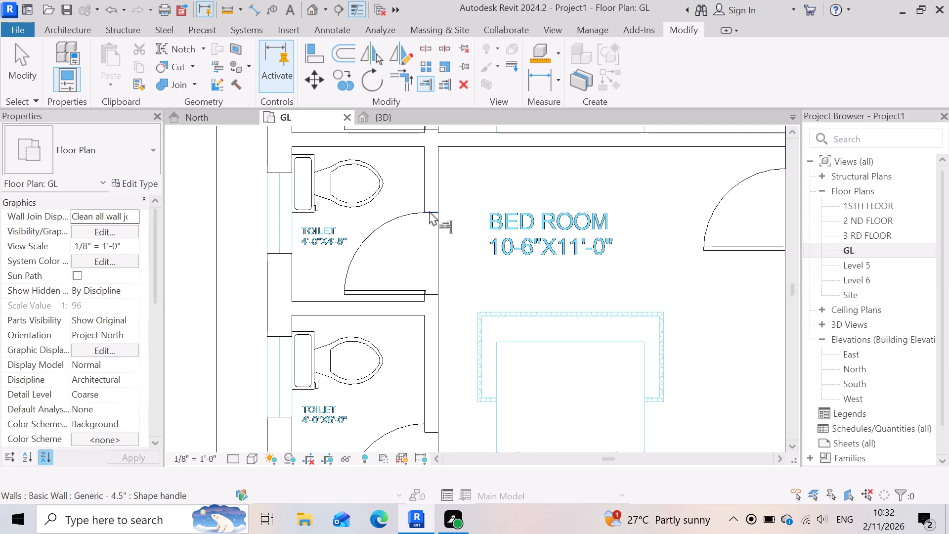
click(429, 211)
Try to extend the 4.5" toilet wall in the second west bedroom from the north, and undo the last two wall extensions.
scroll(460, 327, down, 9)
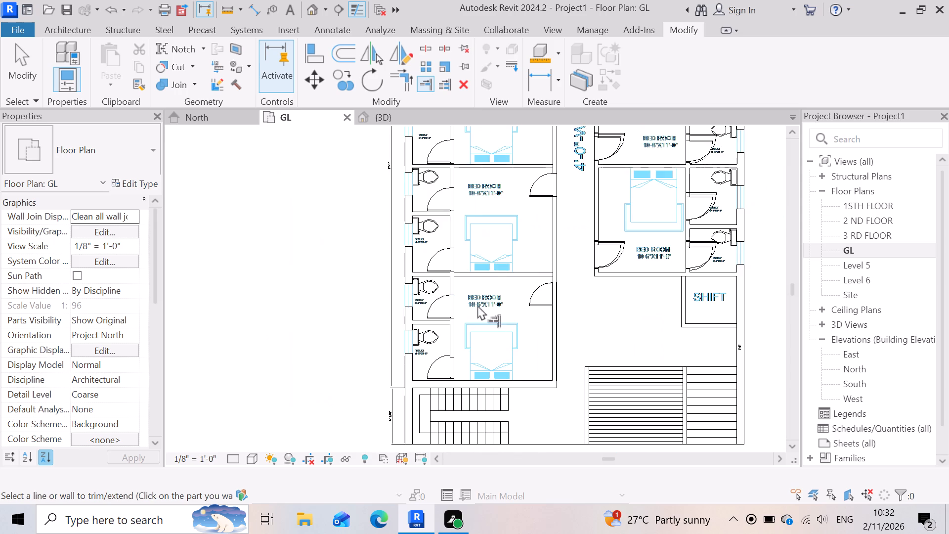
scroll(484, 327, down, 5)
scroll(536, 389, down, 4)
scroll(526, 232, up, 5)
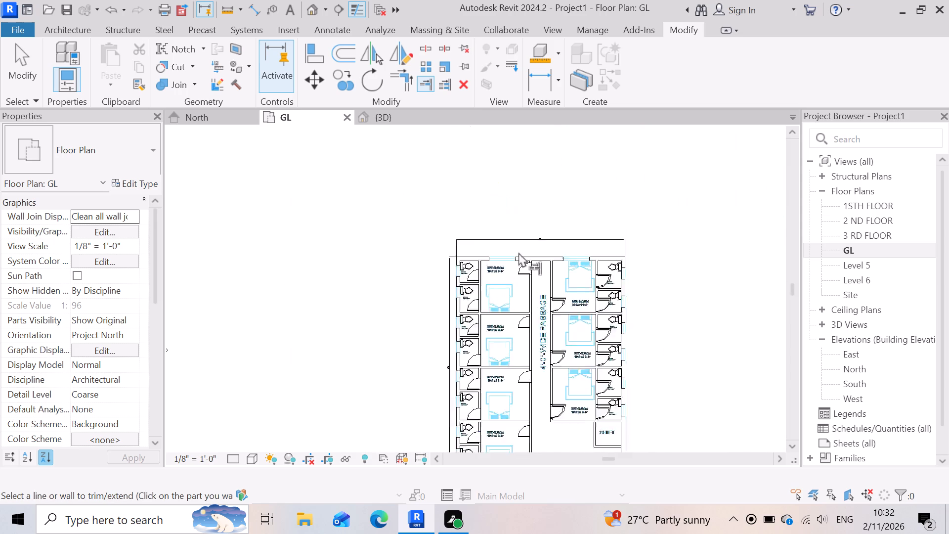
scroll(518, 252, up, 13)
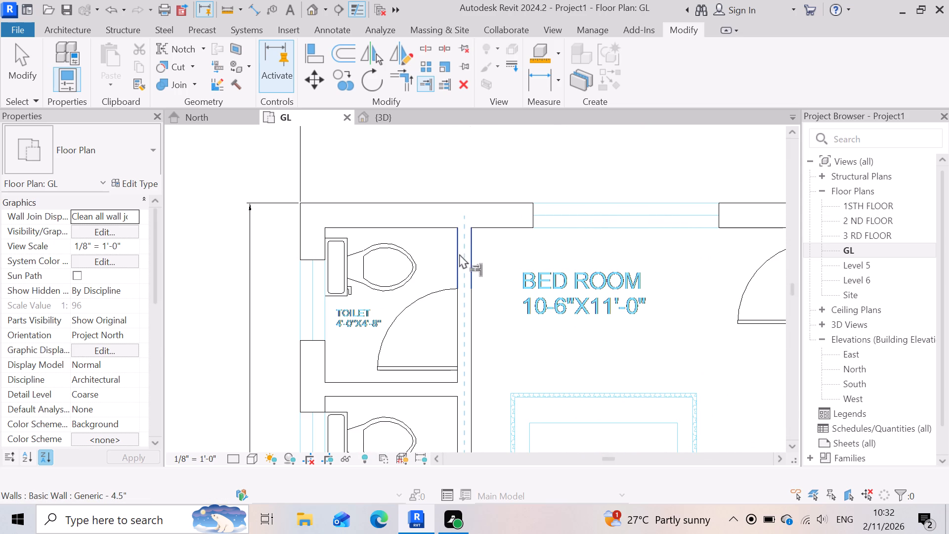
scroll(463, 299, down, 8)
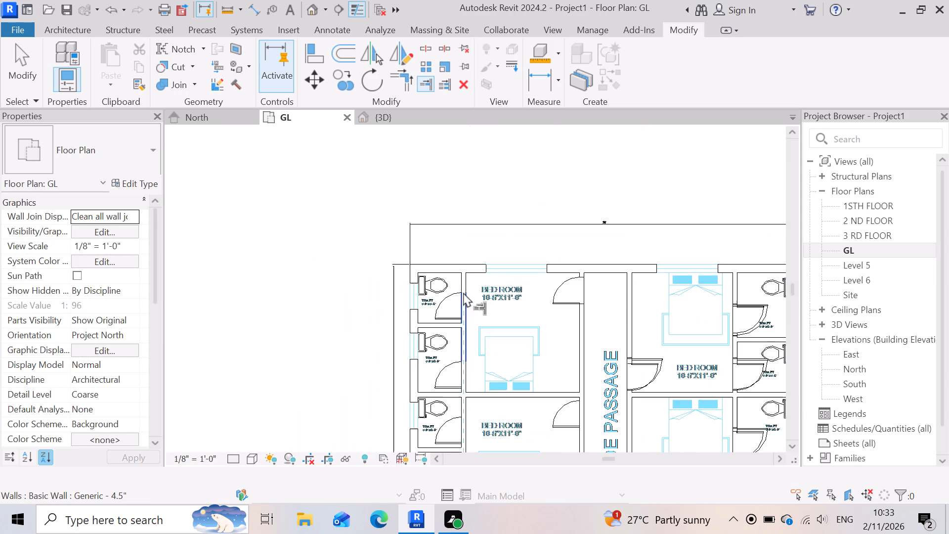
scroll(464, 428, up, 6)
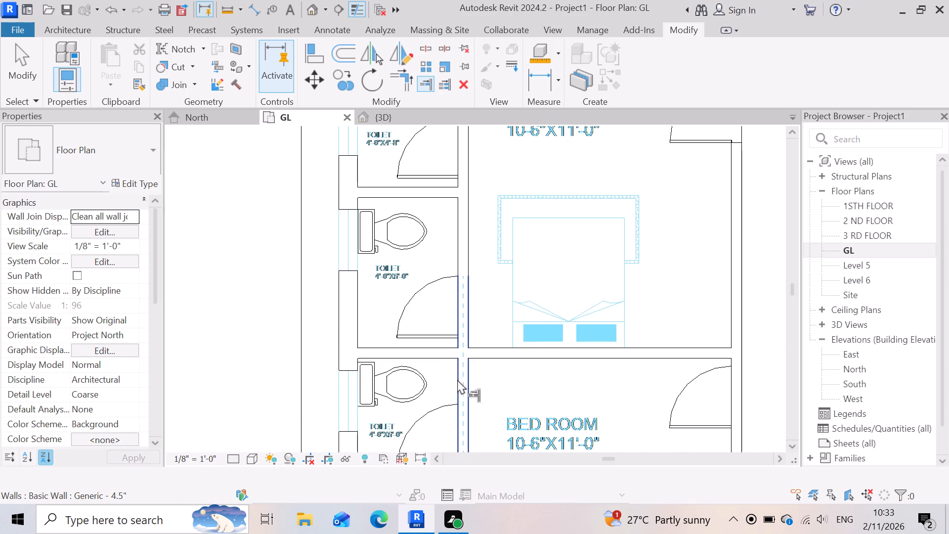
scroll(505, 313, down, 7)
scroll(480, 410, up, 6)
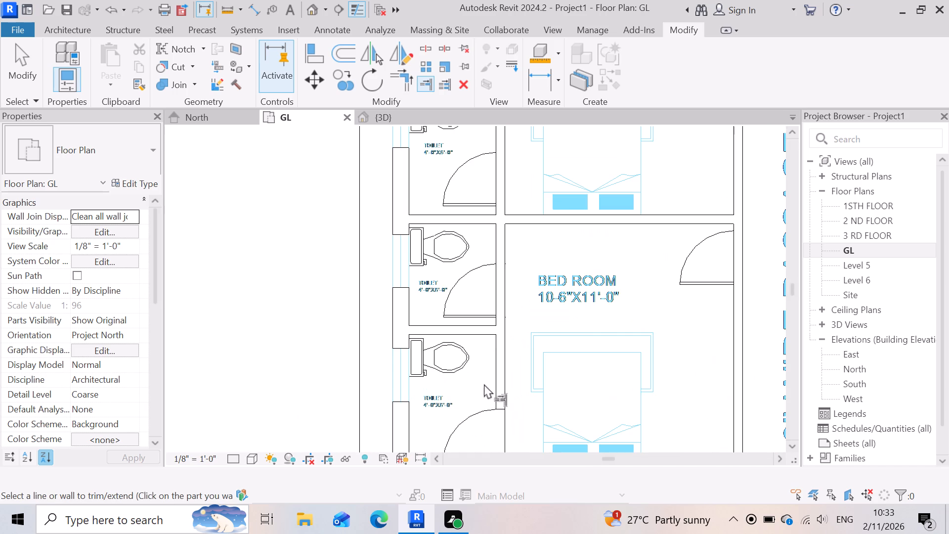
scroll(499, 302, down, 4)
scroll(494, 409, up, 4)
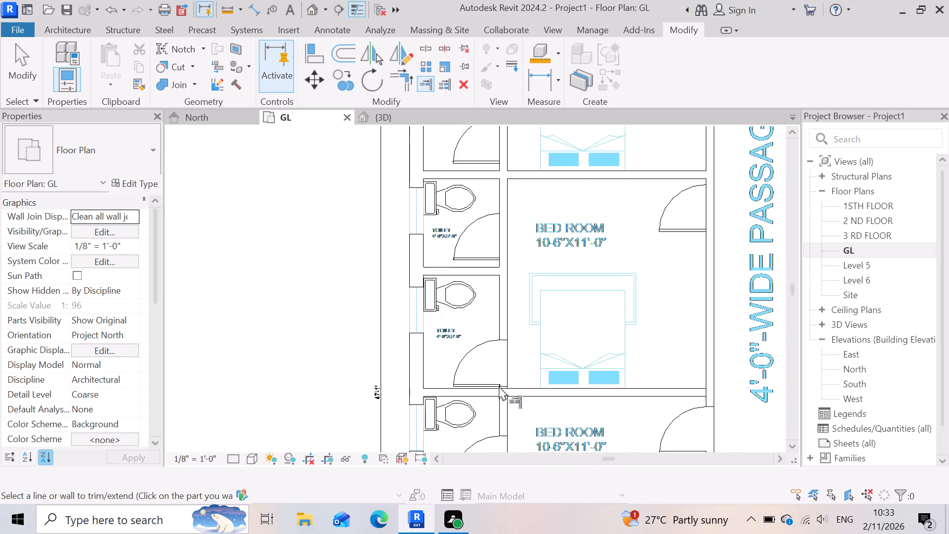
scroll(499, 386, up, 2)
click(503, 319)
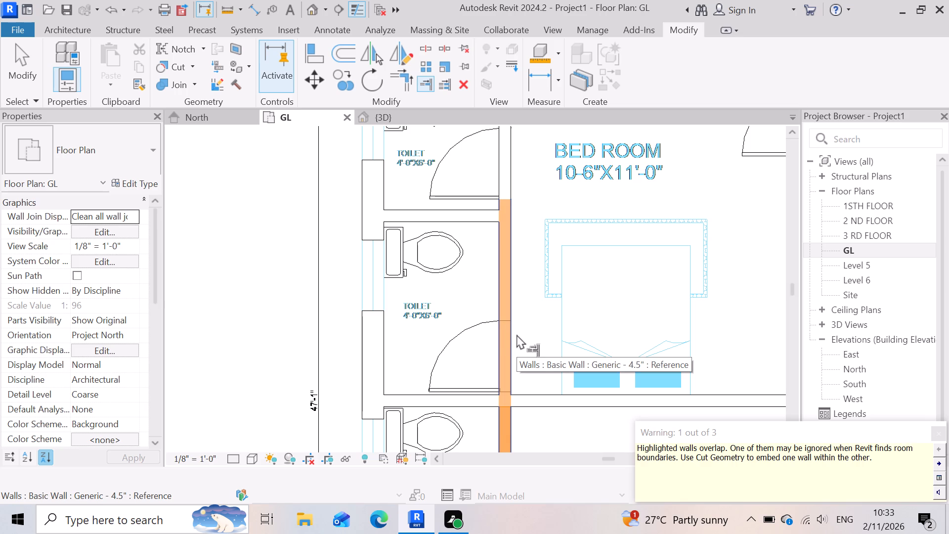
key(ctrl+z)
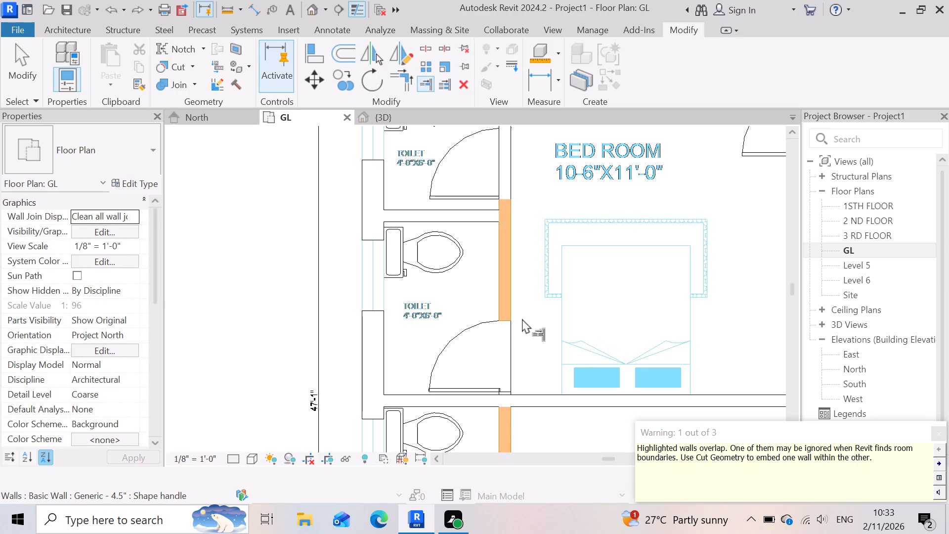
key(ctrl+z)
Extend the passage wall across the entrance gap of the southernmost west bedroom.
scroll(489, 364, up, 2)
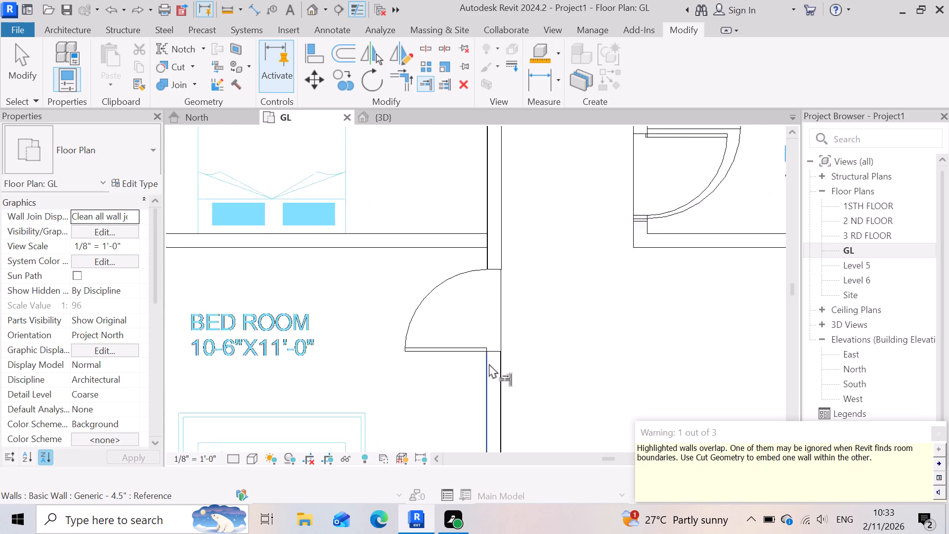
scroll(489, 363, up, 2)
click(501, 223)
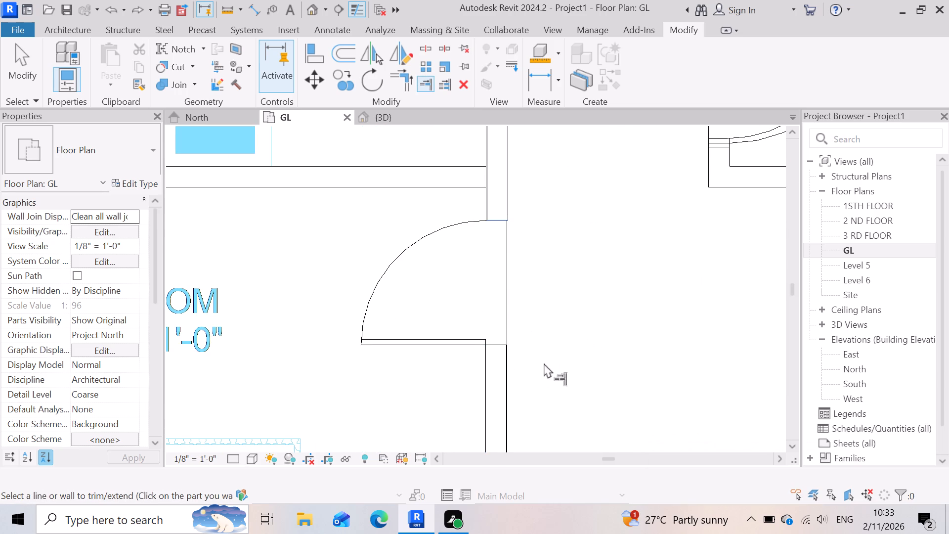
click(502, 346)
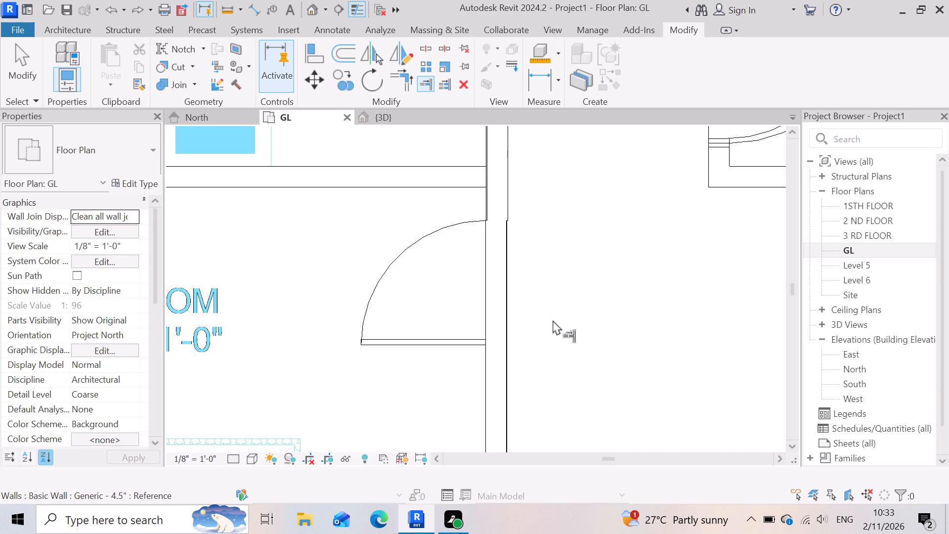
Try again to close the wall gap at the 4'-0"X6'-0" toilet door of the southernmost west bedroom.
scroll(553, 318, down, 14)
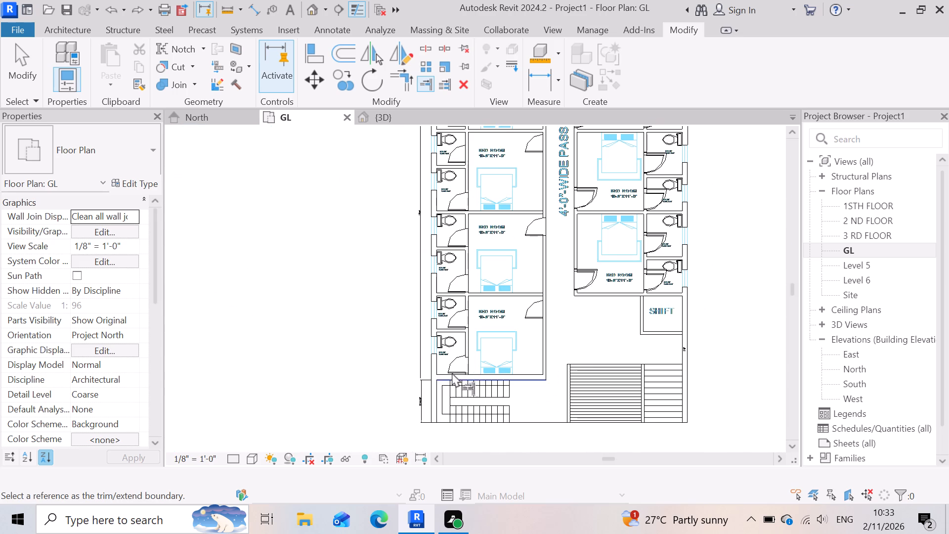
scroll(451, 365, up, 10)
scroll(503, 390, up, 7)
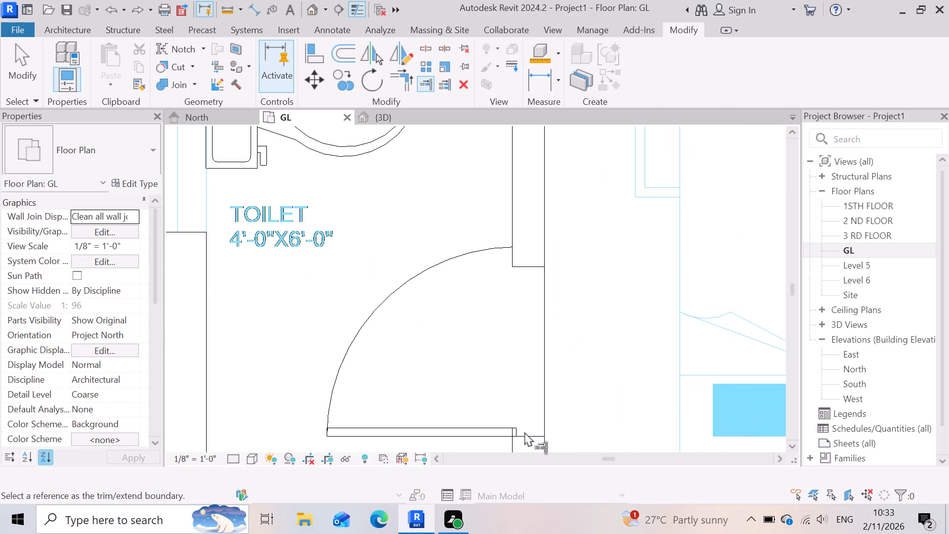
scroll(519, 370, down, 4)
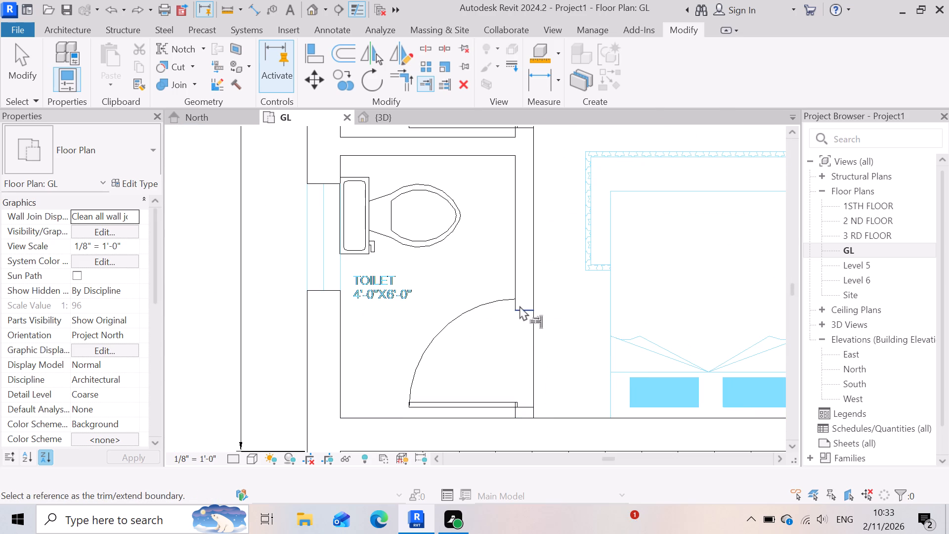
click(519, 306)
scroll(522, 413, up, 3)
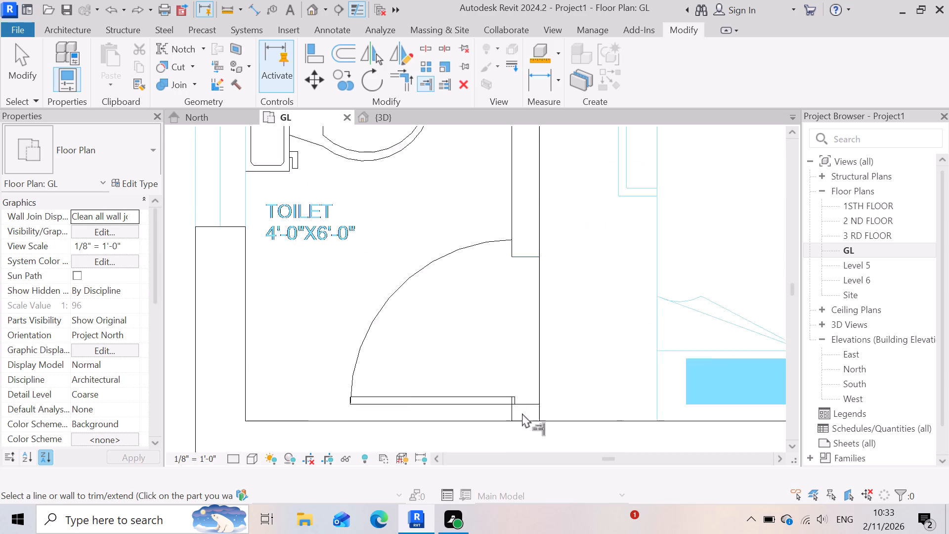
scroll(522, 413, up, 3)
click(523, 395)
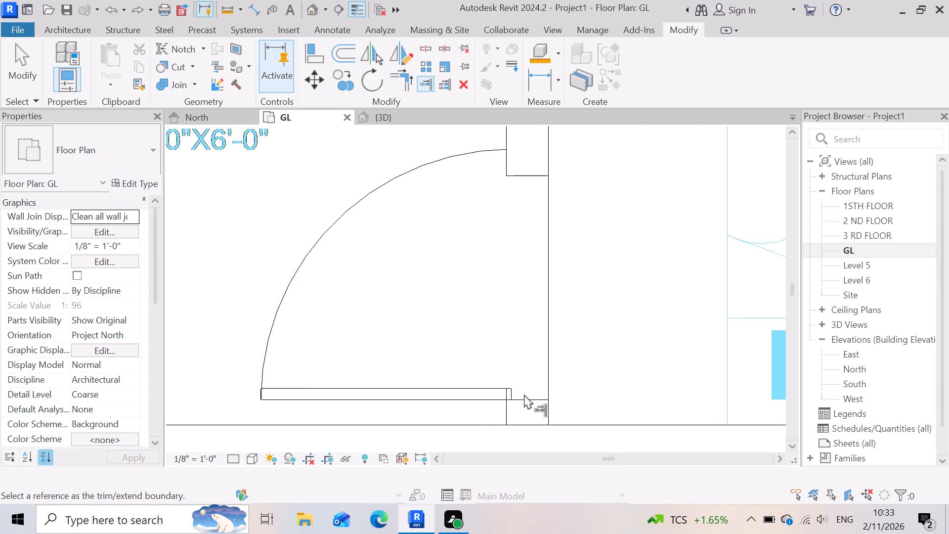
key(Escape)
Inspect the 4.5" wall segments on both sides of the 4'-0"X4'-8" toilet door gap in the southernmost west bedroom.
scroll(554, 352, down, 14)
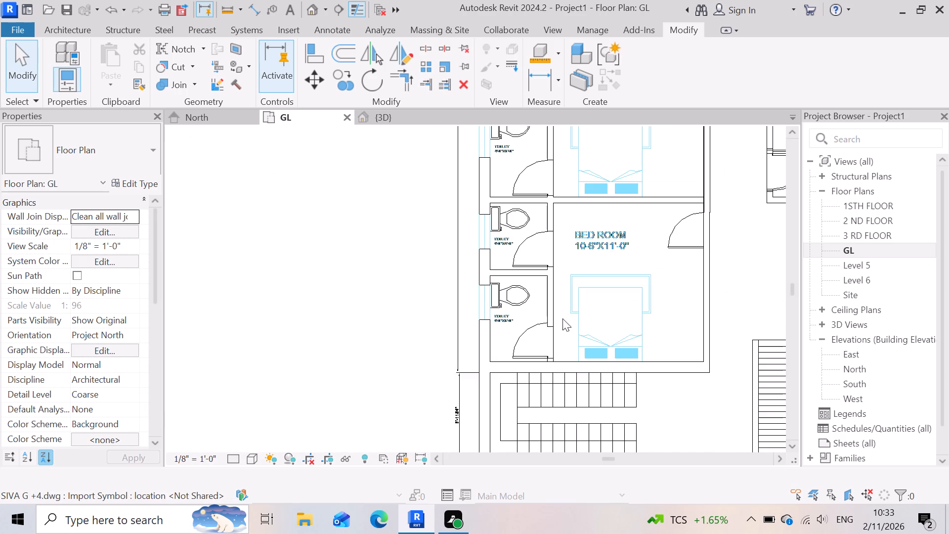
scroll(550, 257, up, 14)
scroll(569, 356, down, 8)
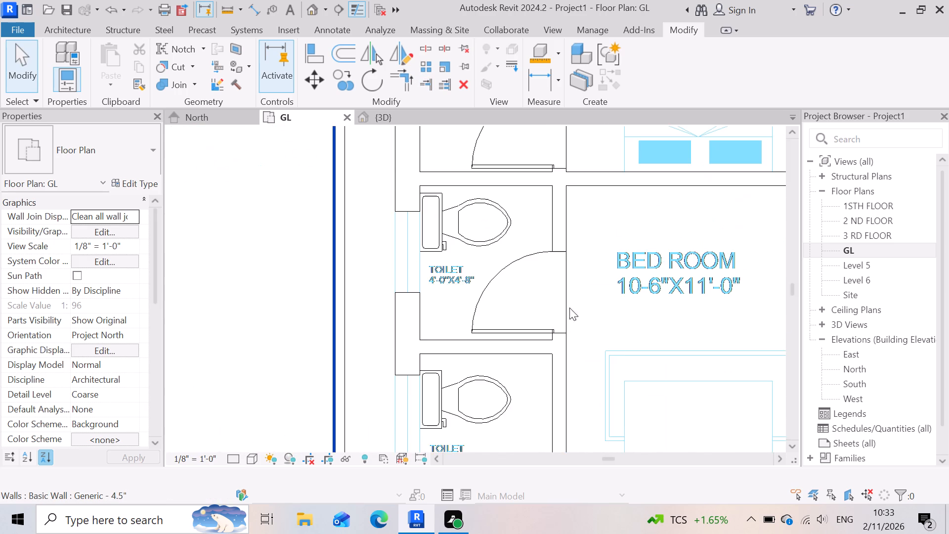
scroll(561, 229, up, 6)
click(557, 264)
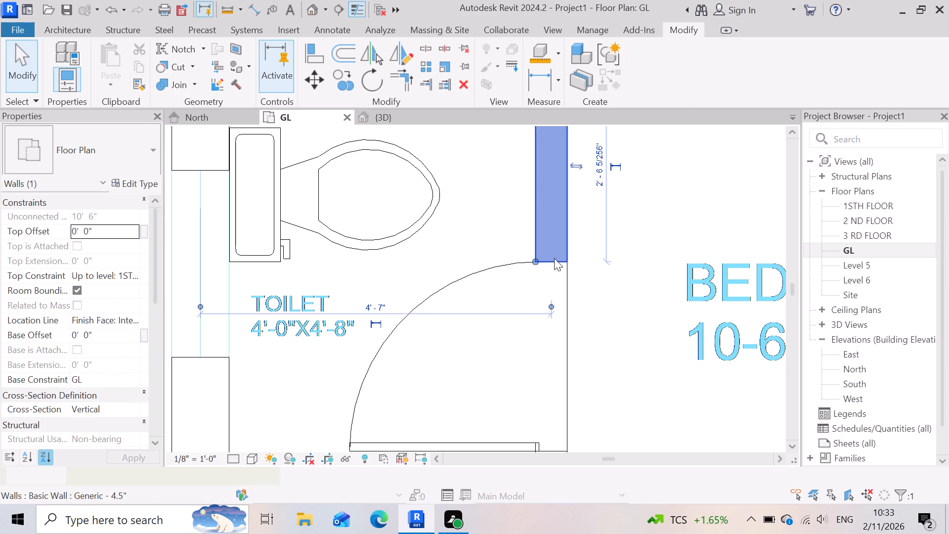
scroll(554, 258, down, 5)
click(558, 355)
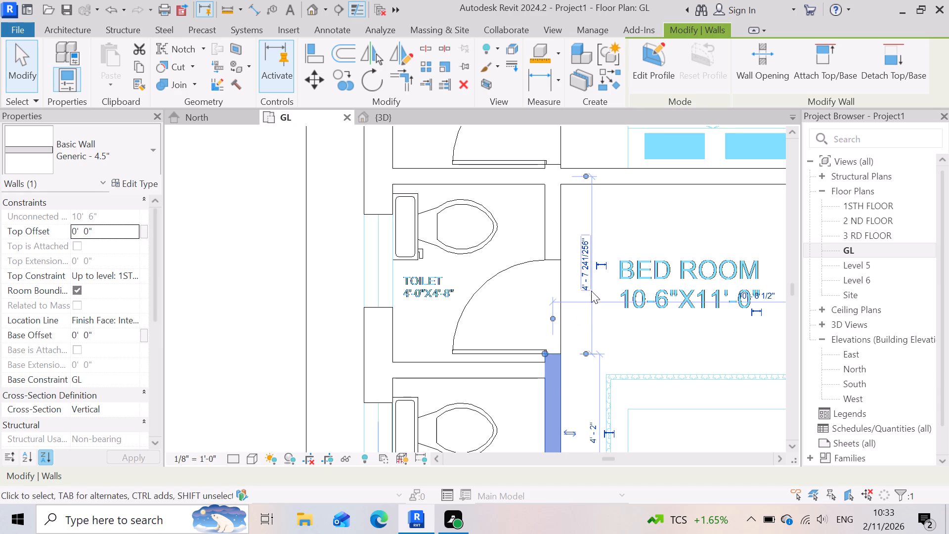
key(Escape)
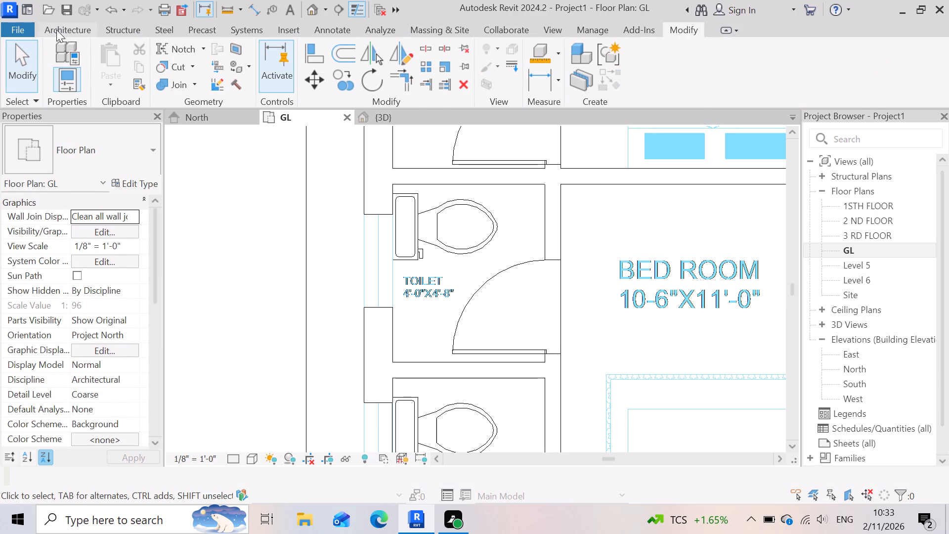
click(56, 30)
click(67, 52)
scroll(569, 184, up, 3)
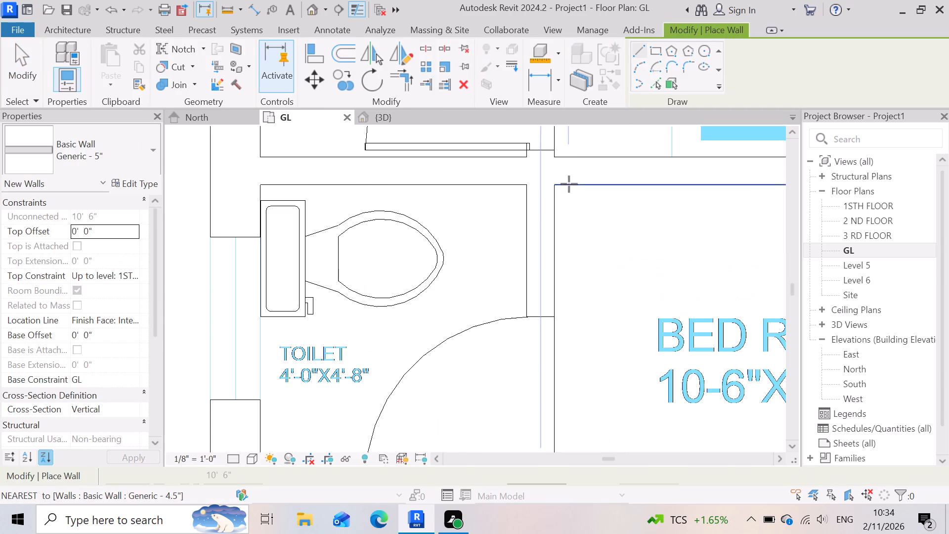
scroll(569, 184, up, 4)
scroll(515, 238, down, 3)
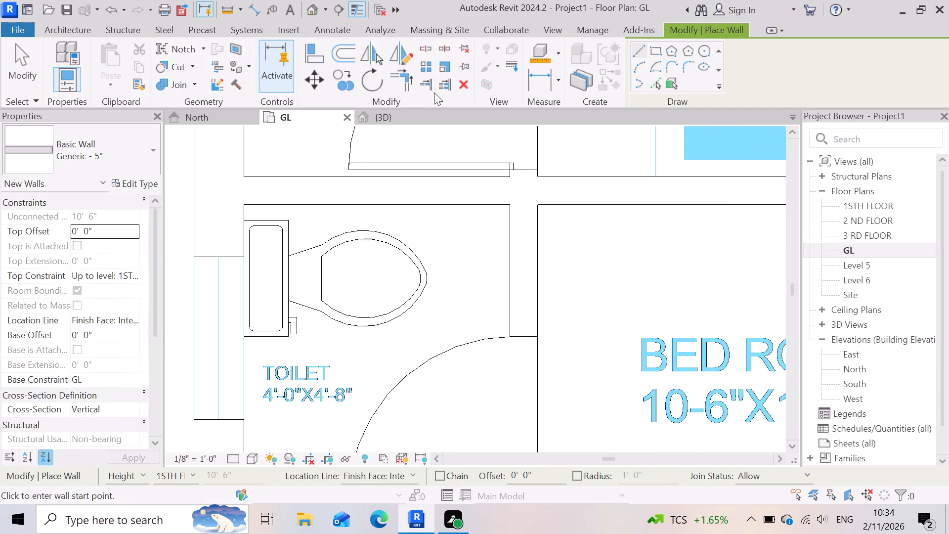
Extend the 4.5" toilet wall across the 4'-0"X4'-8" toilet door gap in the southernmost west bedroom.
click(425, 90)
scroll(561, 212, down, 7)
scroll(551, 295, up, 2)
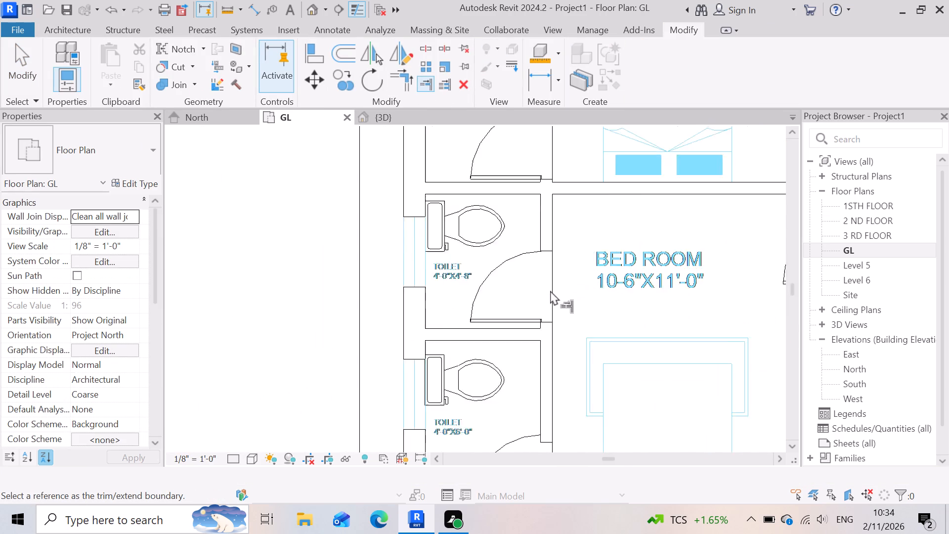
scroll(550, 290, up, 2)
click(543, 230)
scroll(527, 376, up, 4)
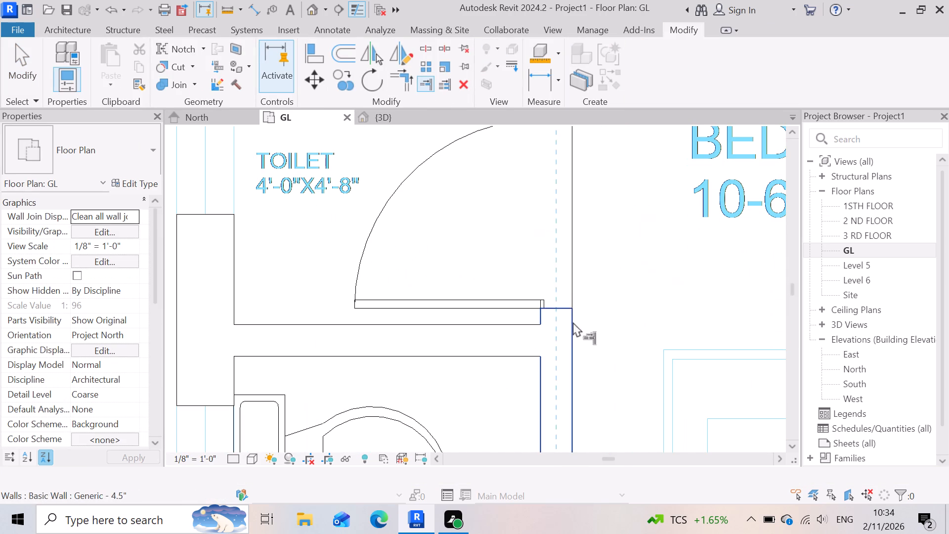
click(553, 307)
scroll(541, 294, down, 5)
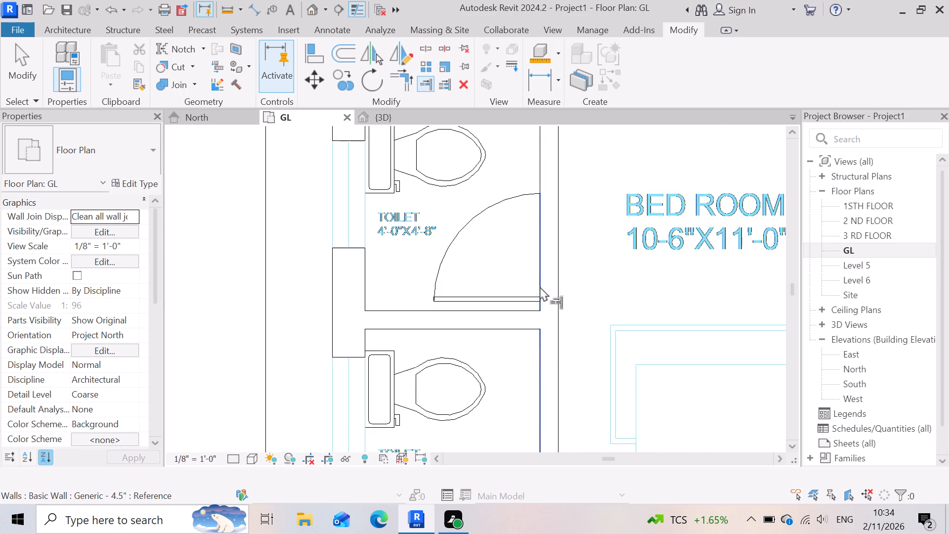
scroll(540, 286, down, 8)
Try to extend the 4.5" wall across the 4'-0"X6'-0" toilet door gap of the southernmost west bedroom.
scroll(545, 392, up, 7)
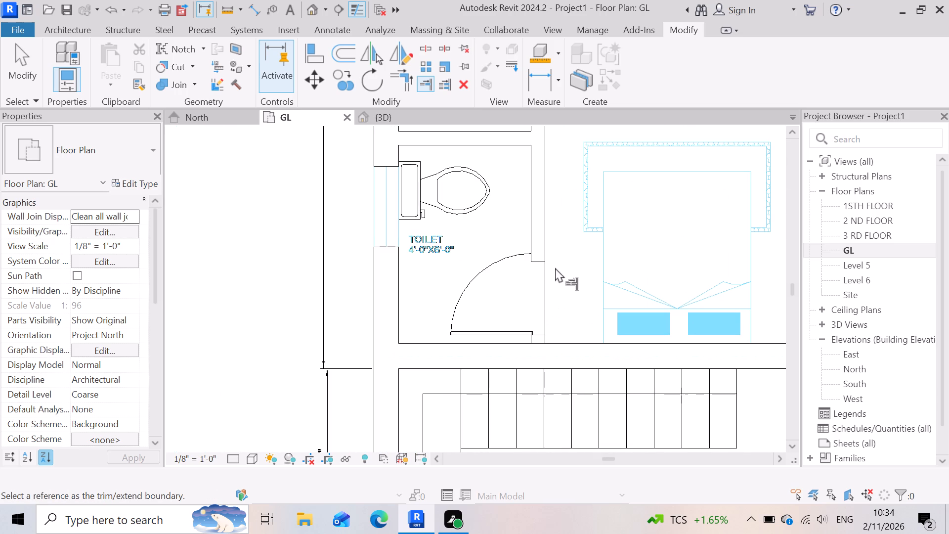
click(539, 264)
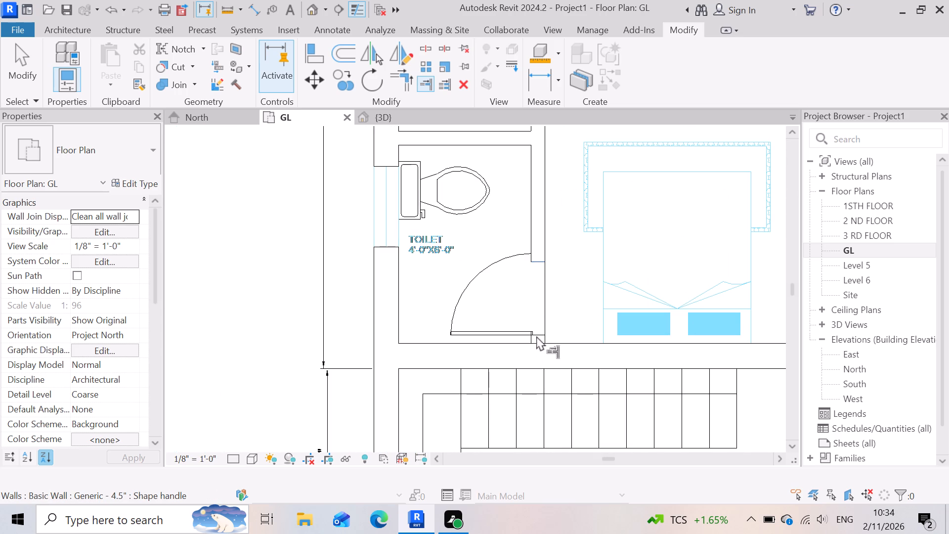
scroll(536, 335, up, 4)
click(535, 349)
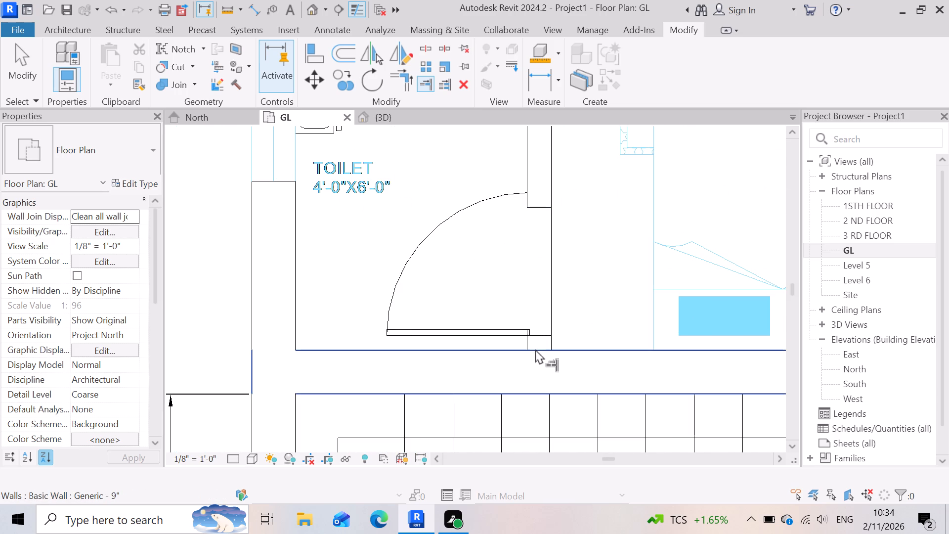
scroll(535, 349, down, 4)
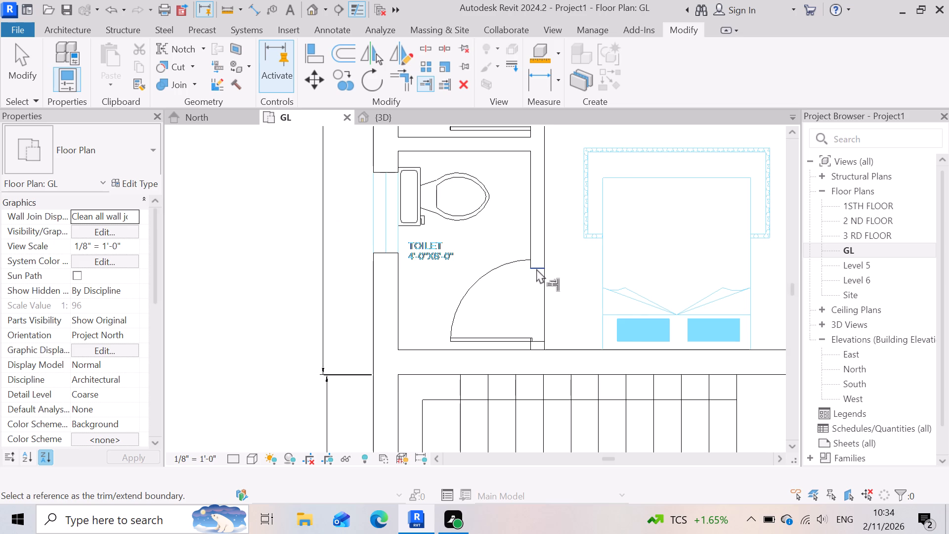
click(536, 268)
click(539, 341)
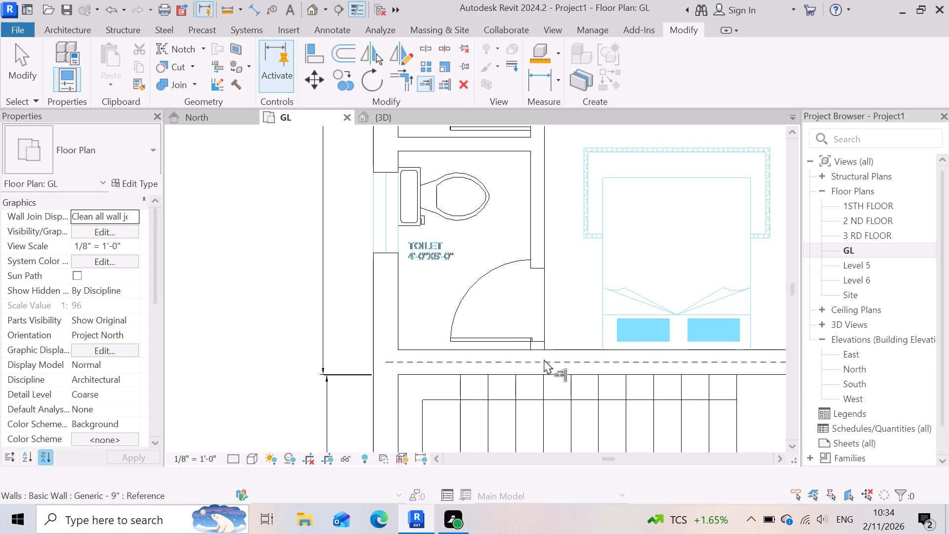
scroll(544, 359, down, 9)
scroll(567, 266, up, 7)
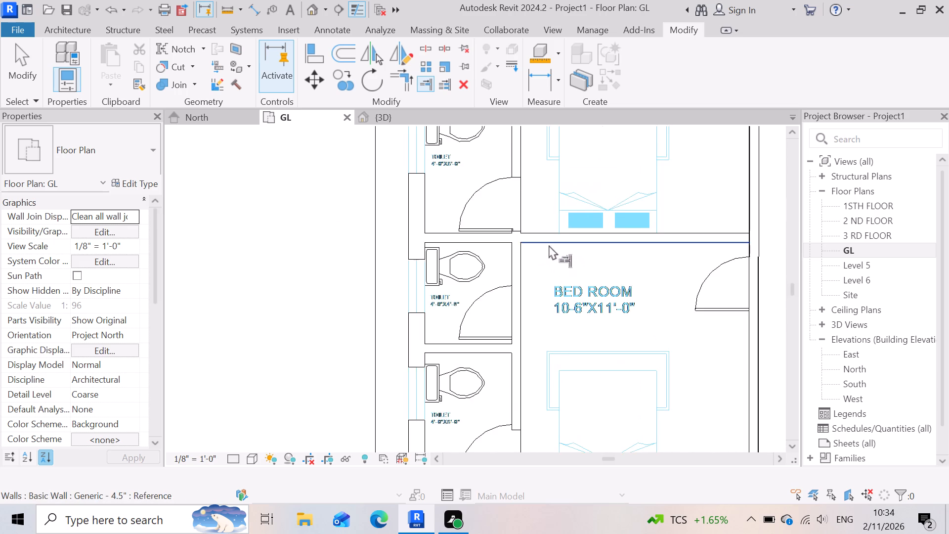
Extend the 4.5" wall across the 4'-0"X6'-0" toilet door gap in the second west bedroom from the south.
scroll(549, 245, up, 3)
scroll(548, 367, down, 1)
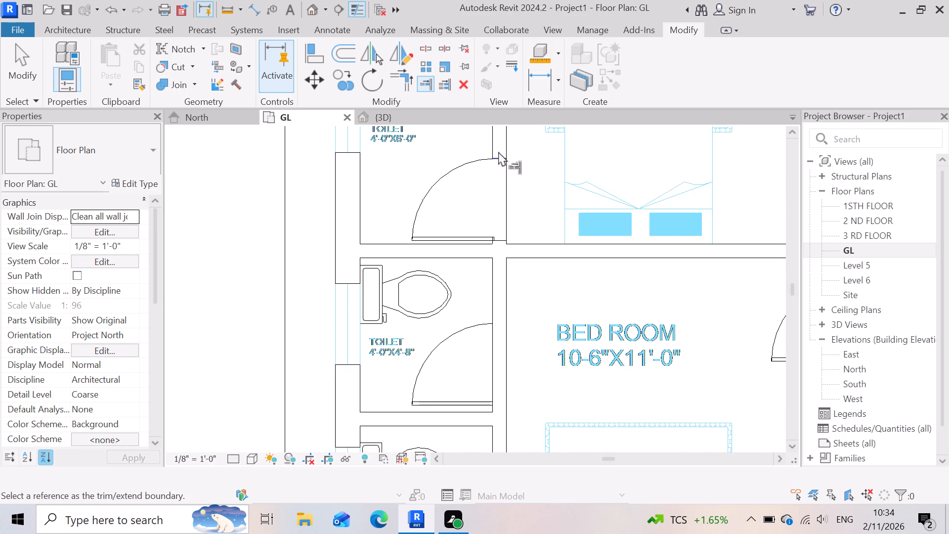
click(501, 154)
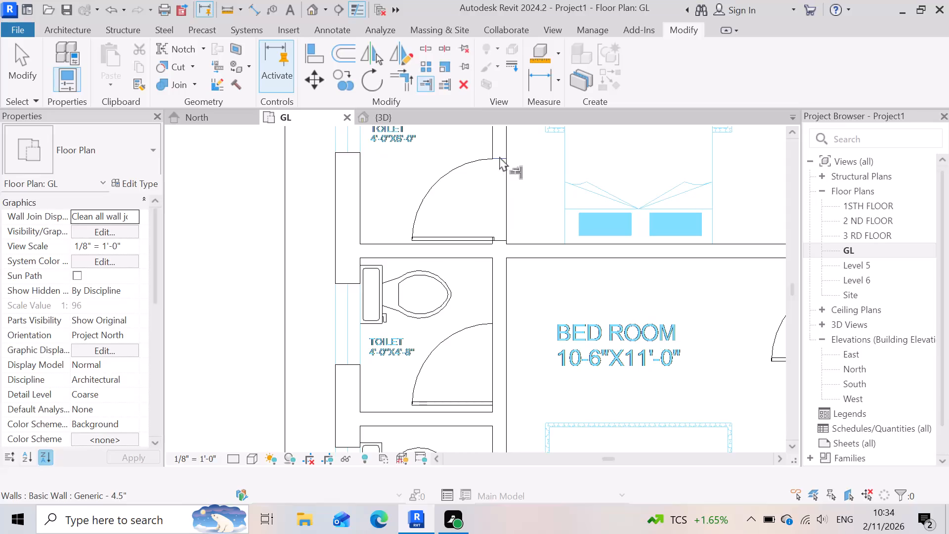
click(499, 156)
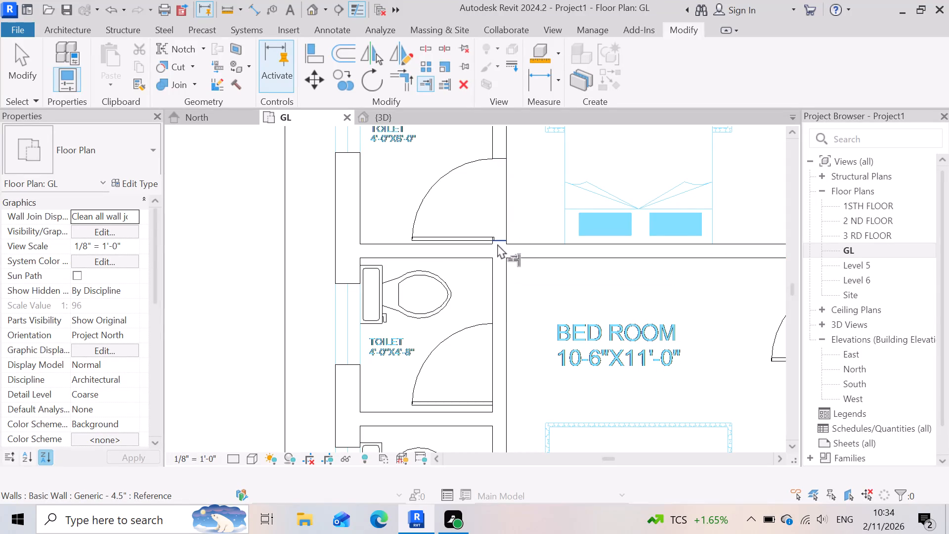
click(497, 240)
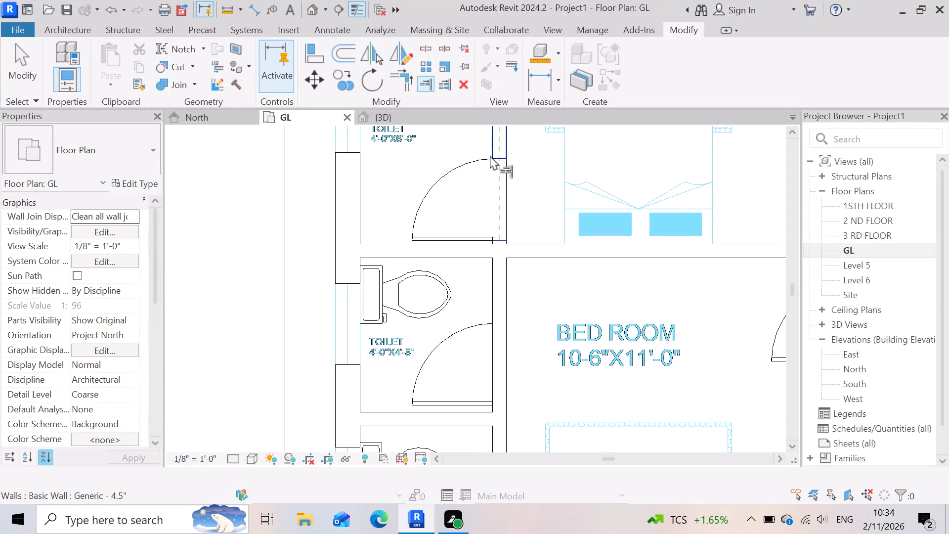
click(490, 155)
scroll(502, 237, down, 4)
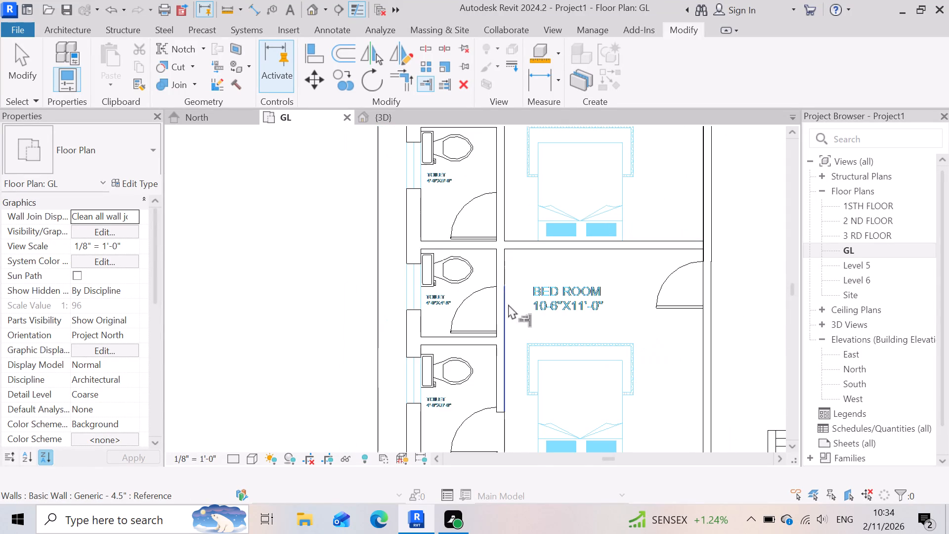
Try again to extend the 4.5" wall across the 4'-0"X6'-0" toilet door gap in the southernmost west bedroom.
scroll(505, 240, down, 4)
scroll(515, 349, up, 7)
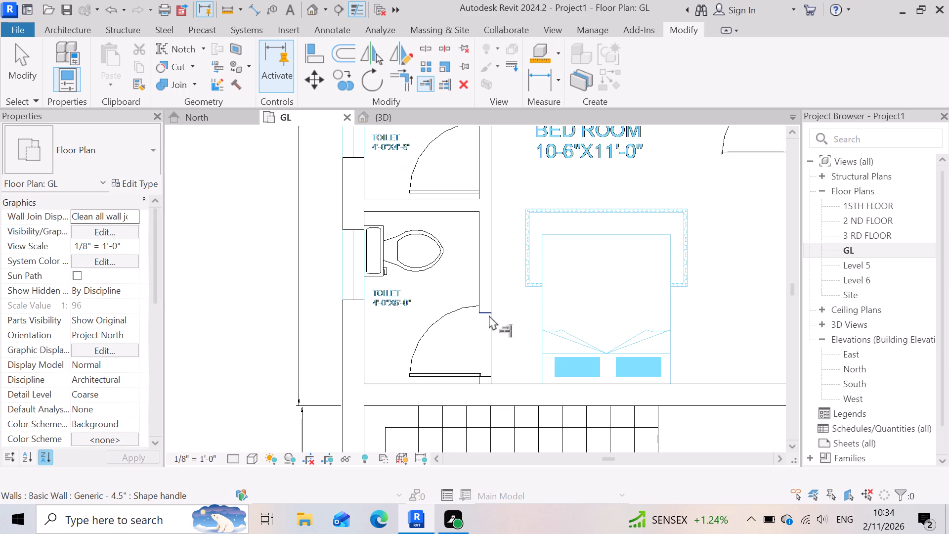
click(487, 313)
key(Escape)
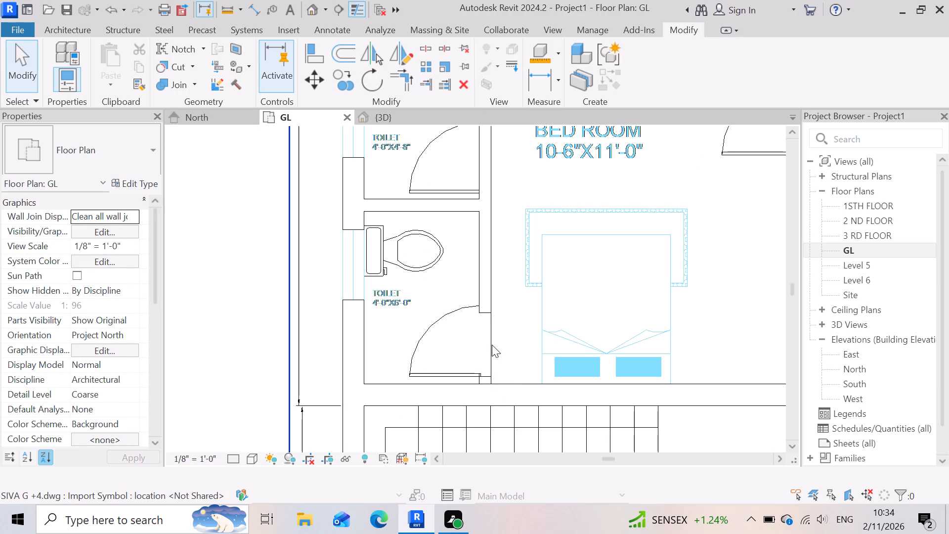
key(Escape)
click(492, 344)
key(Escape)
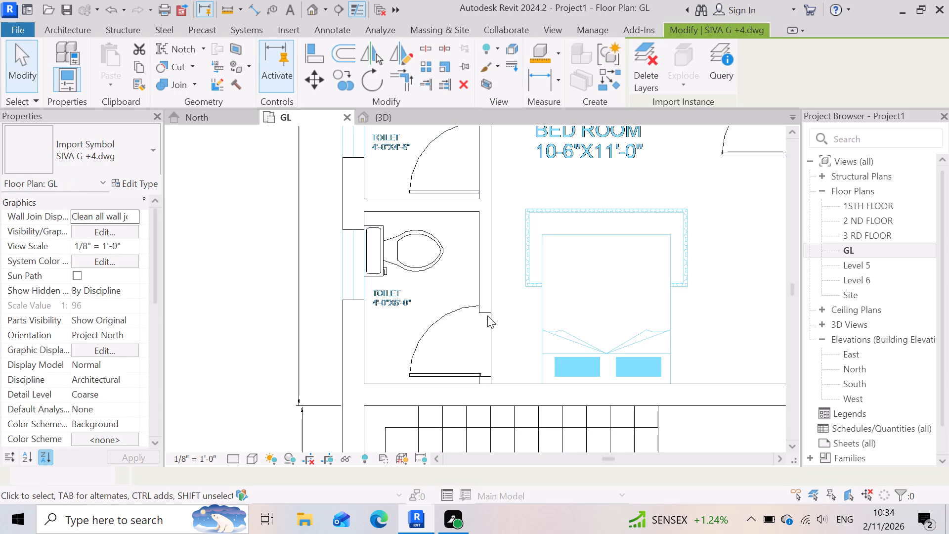
Shorten the 4.5" wall north of the southernmost 4'-0"X6'-0" toilet door, aligning its end with the toilet window's south edge.
click(489, 304)
scroll(487, 324, up, 3)
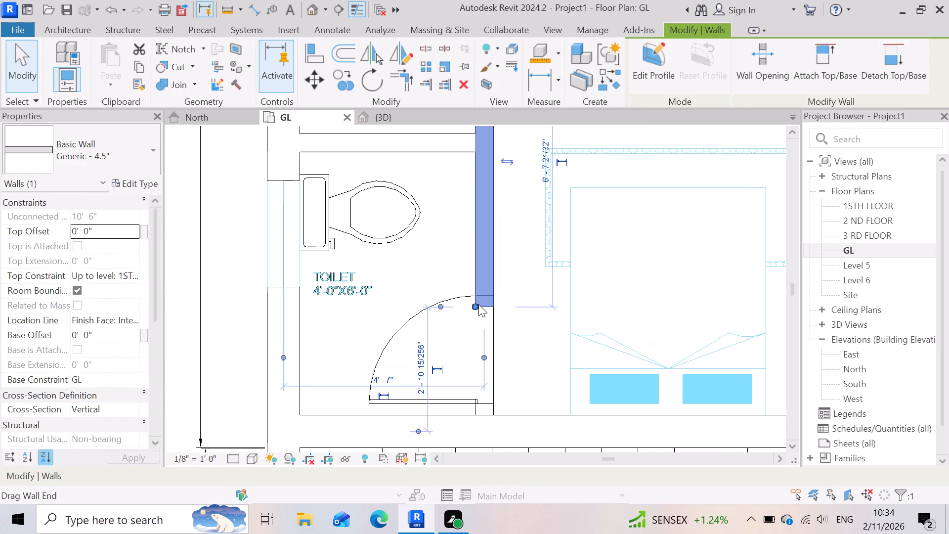
drag(478, 303, 478, 289)
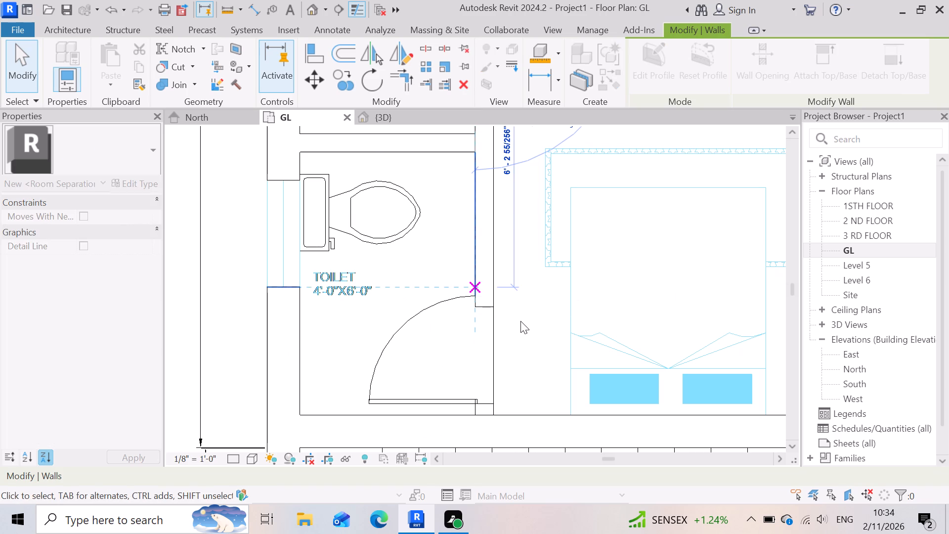
key(Escape)
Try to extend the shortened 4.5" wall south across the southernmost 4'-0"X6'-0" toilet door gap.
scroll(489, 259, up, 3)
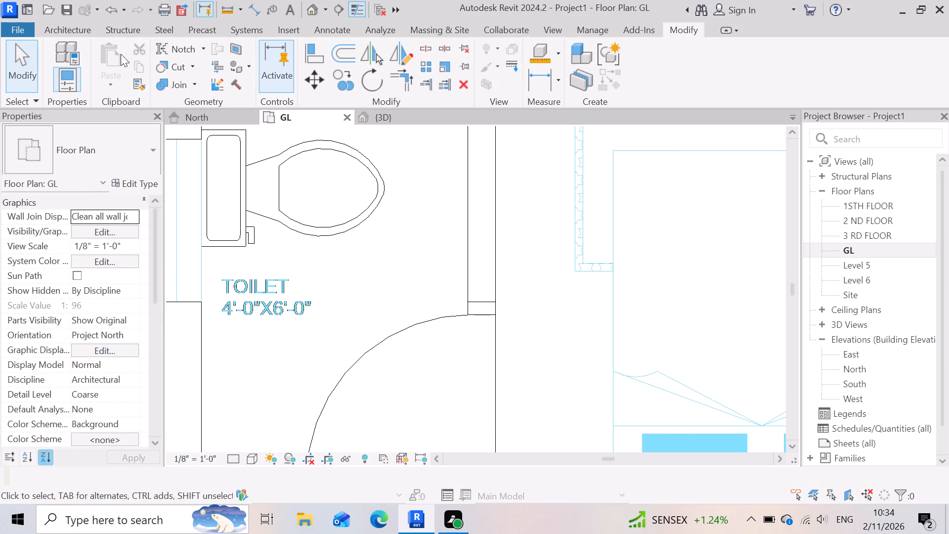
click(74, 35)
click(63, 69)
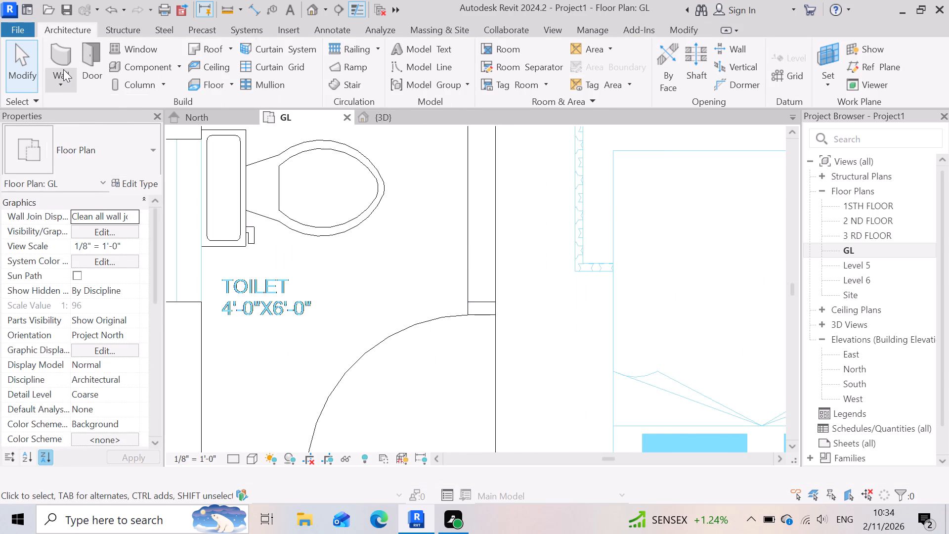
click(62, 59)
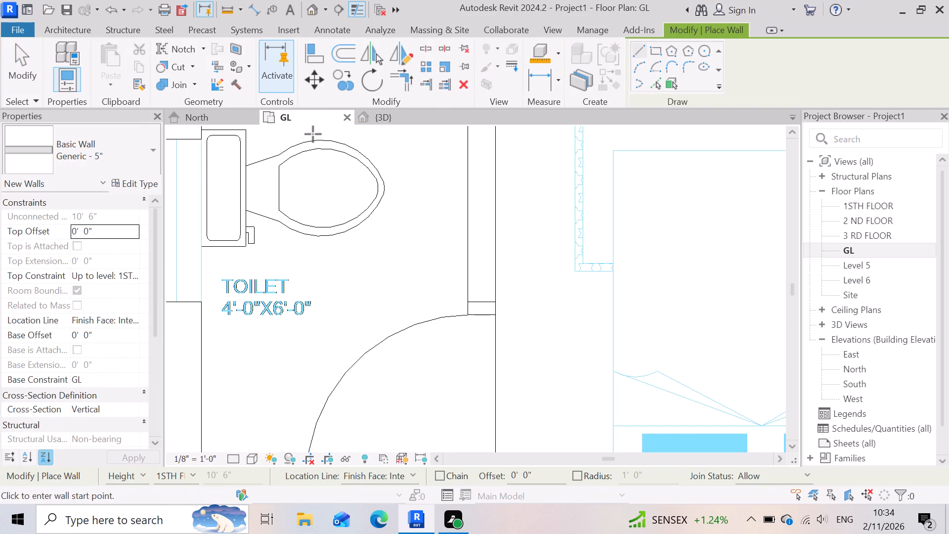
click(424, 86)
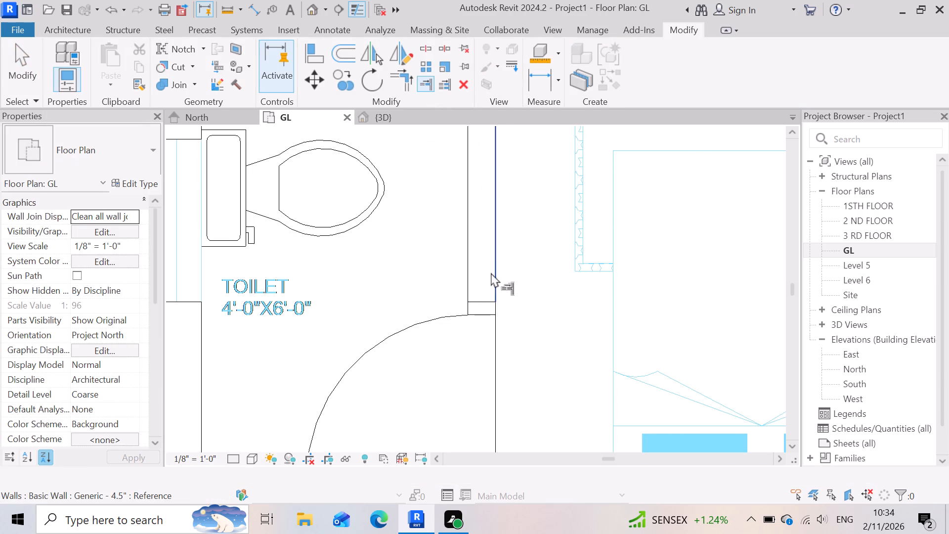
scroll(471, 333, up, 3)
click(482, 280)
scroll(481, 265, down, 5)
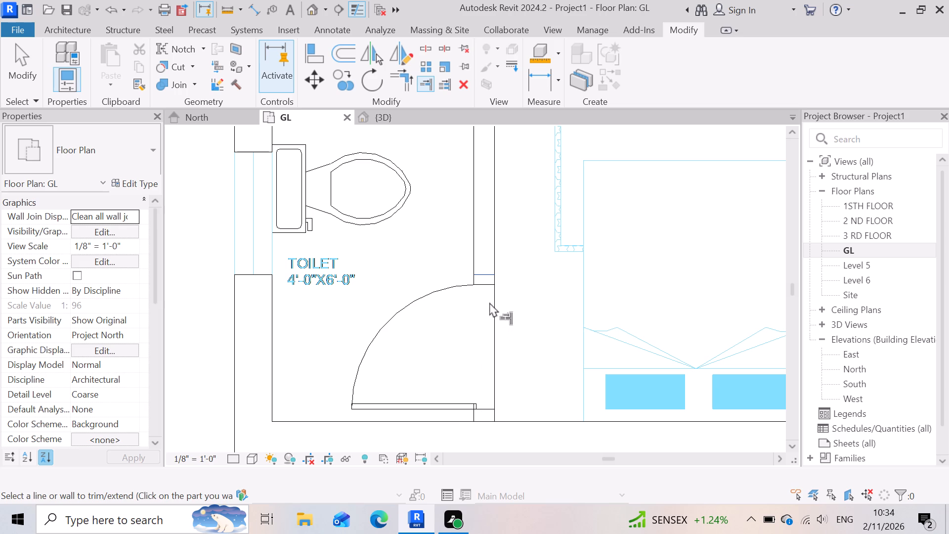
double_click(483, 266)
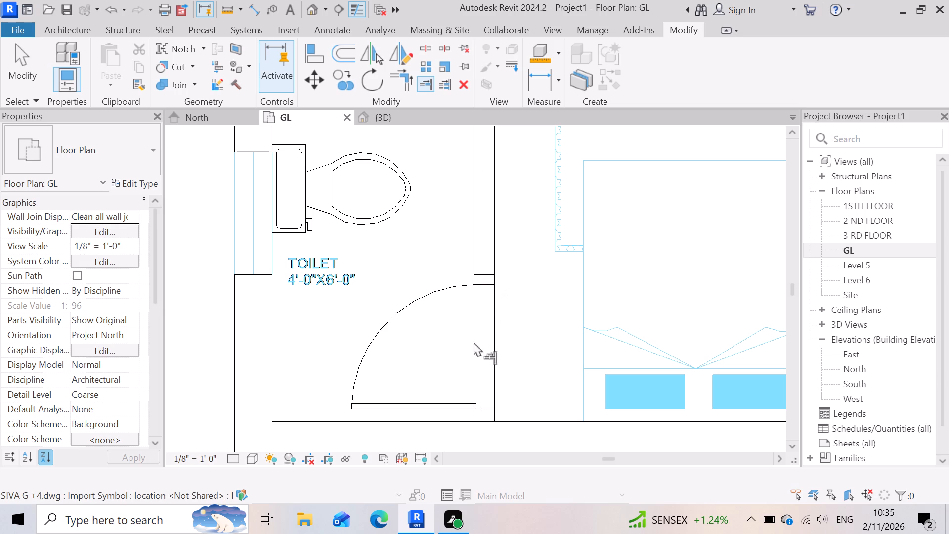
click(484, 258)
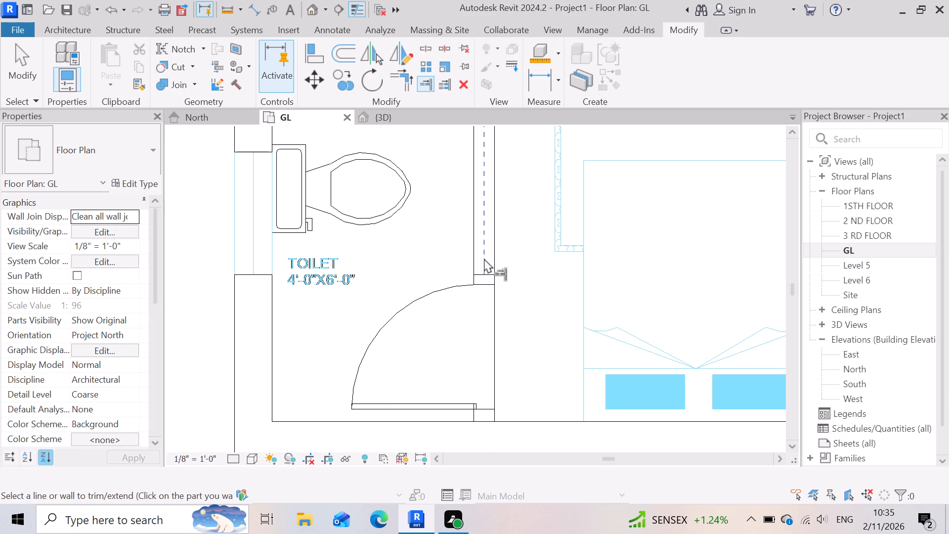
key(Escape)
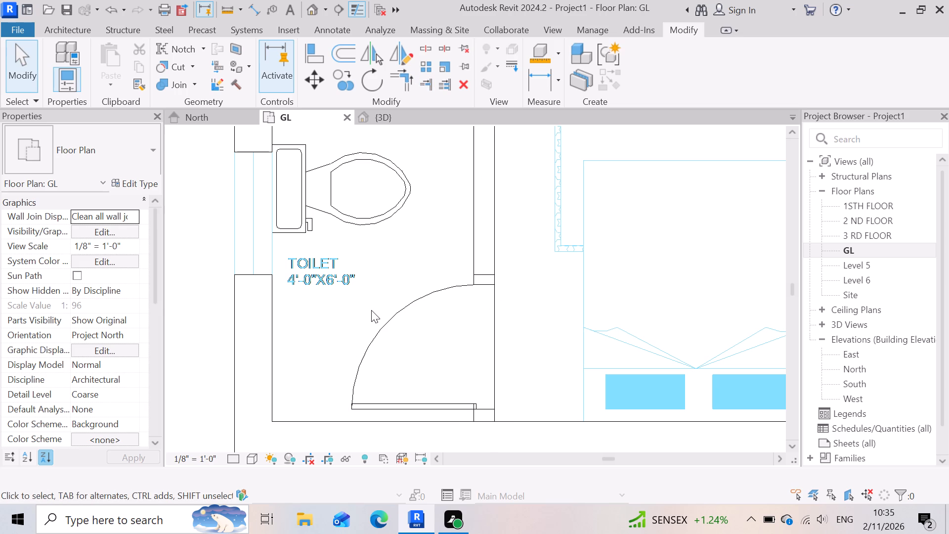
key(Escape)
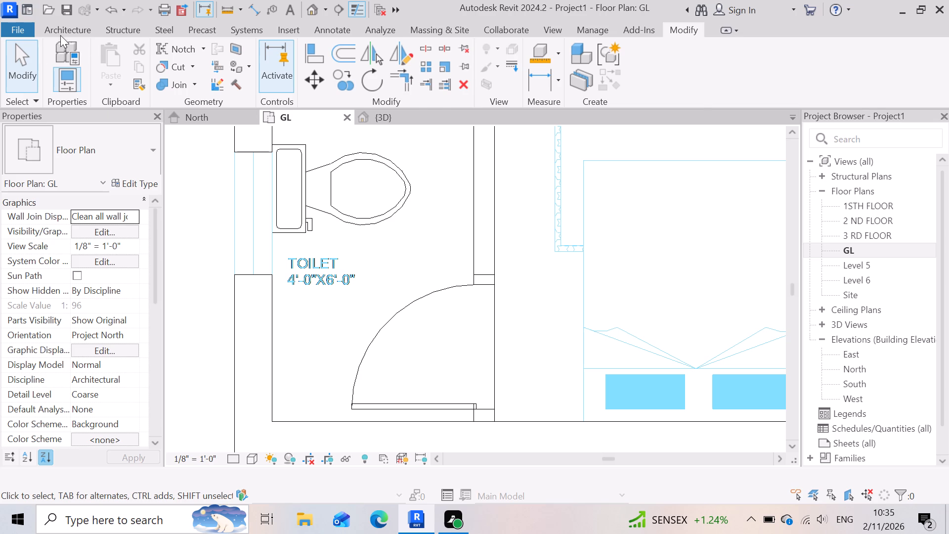
Draw a Generic - 5" wall from the shortened toilet wall's end south across the 4'-0"X6'-0" door gap to the staircase wall.
click(67, 28)
click(58, 54)
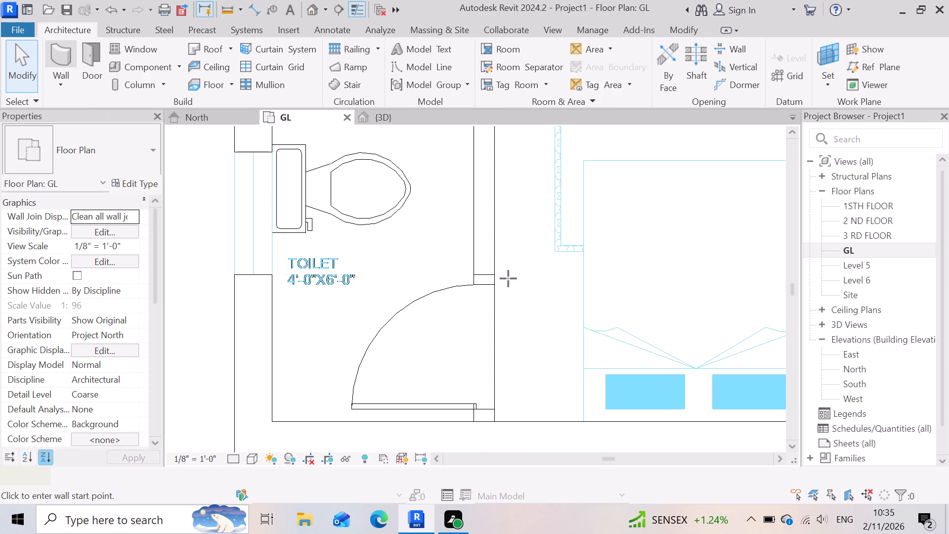
scroll(496, 276, up, 3)
click(465, 277)
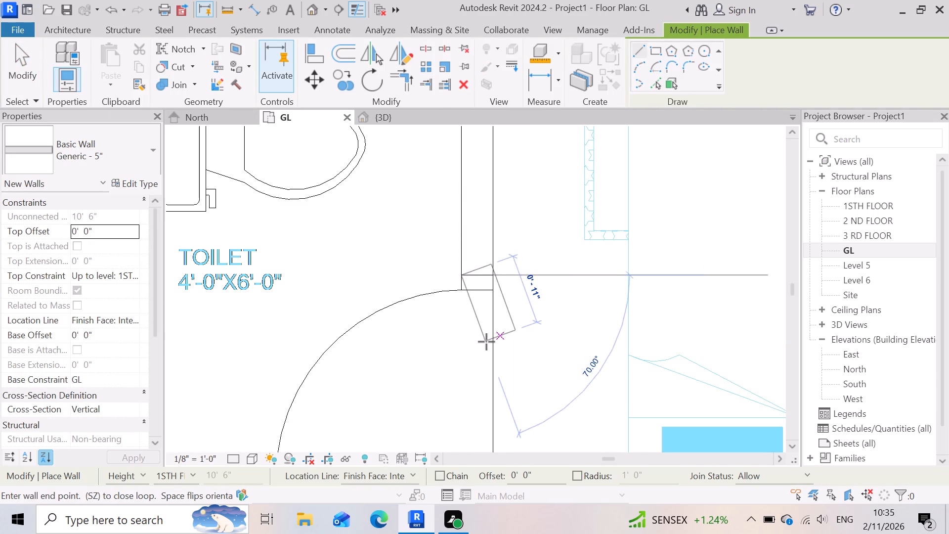
scroll(486, 334, down, 8)
scroll(488, 412, up, 7)
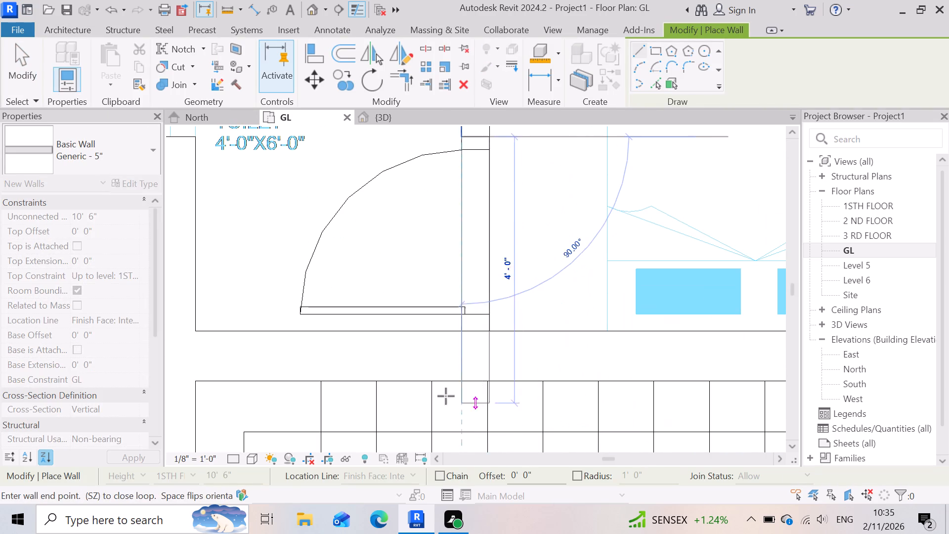
click(467, 331)
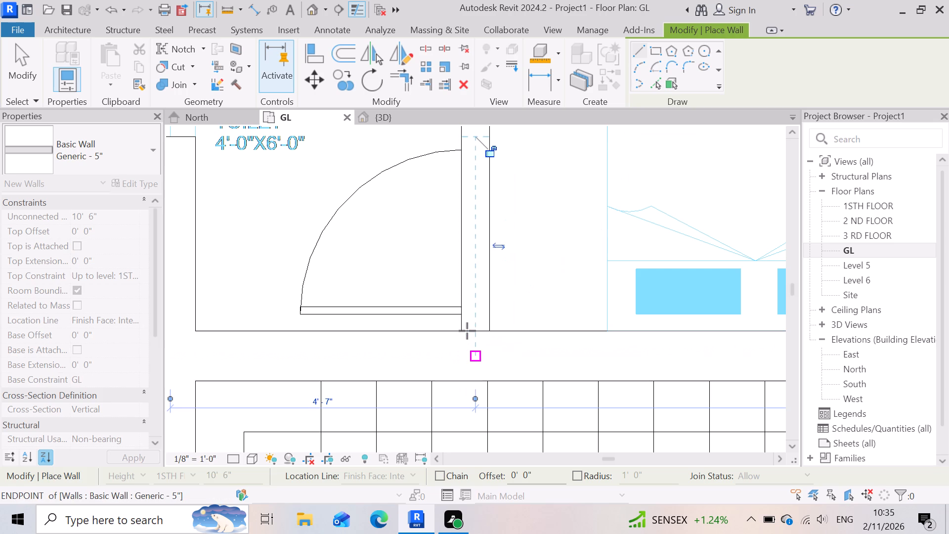
key(Escape)
scroll(447, 378, down, 8)
scroll(371, 351, down, 4)
key(Escape)
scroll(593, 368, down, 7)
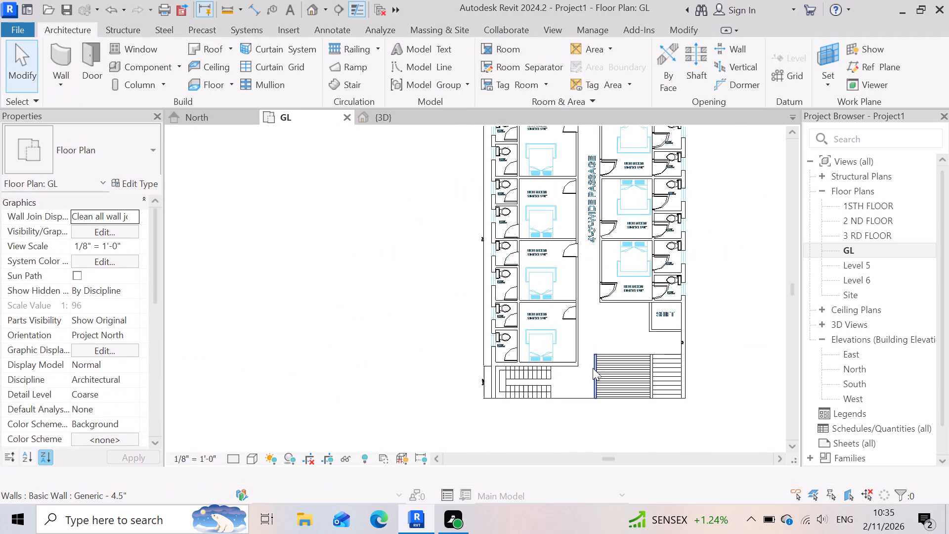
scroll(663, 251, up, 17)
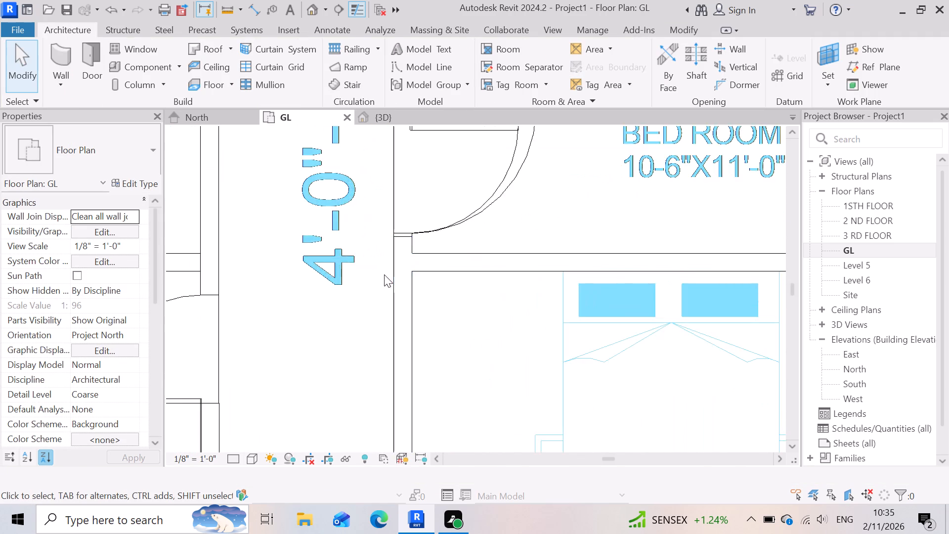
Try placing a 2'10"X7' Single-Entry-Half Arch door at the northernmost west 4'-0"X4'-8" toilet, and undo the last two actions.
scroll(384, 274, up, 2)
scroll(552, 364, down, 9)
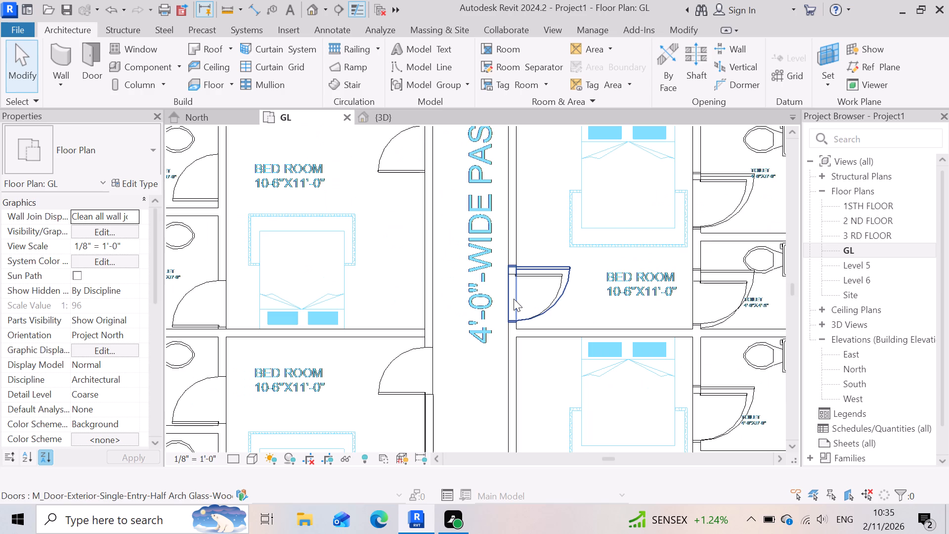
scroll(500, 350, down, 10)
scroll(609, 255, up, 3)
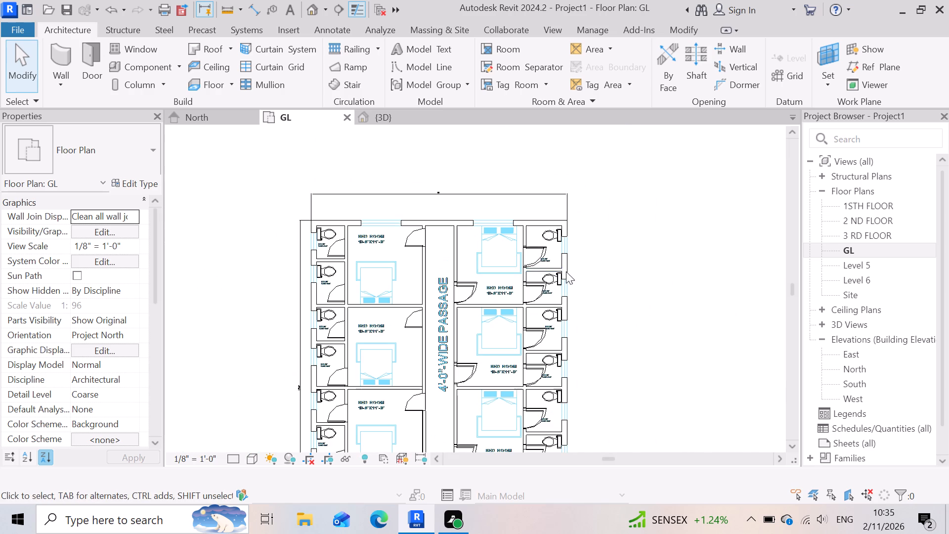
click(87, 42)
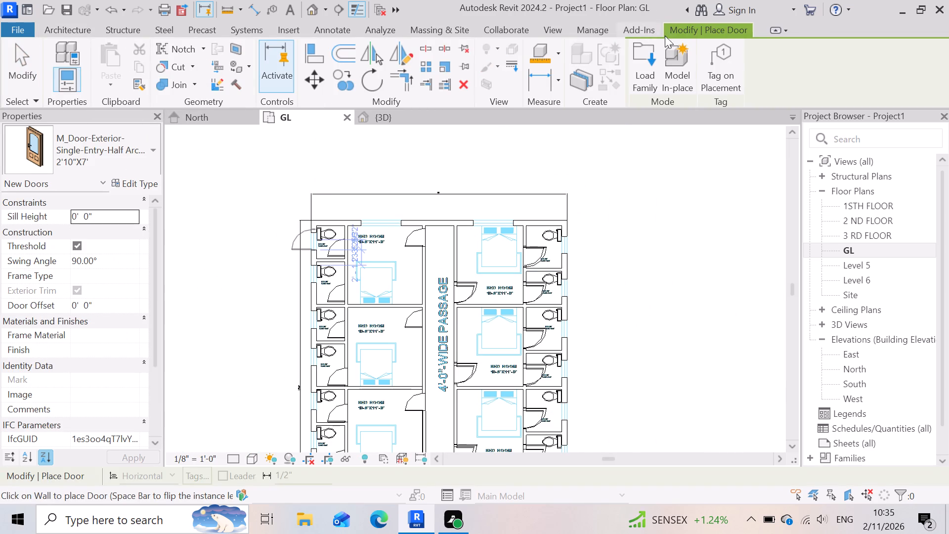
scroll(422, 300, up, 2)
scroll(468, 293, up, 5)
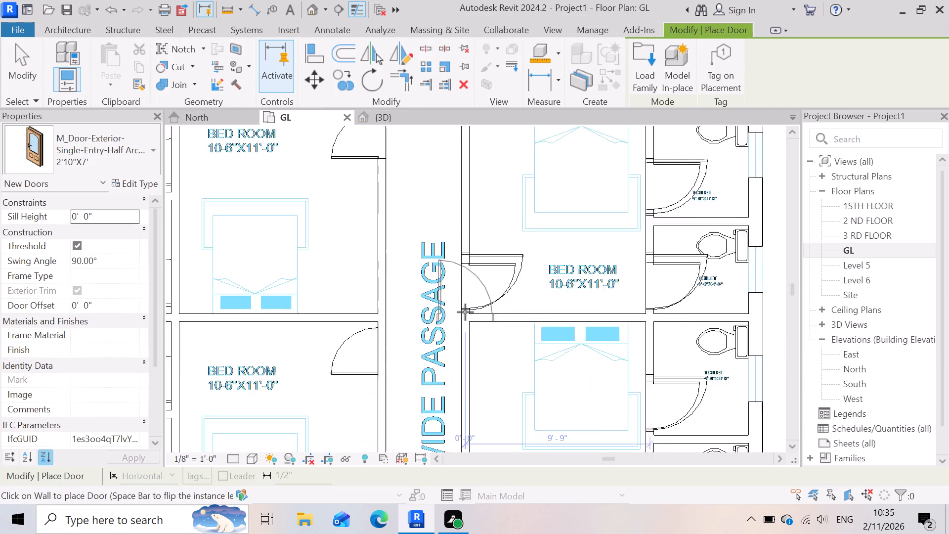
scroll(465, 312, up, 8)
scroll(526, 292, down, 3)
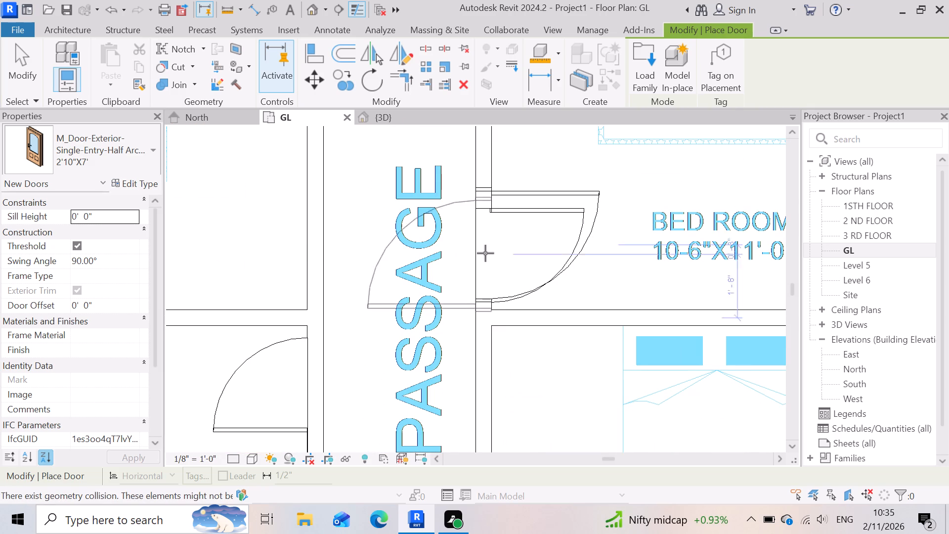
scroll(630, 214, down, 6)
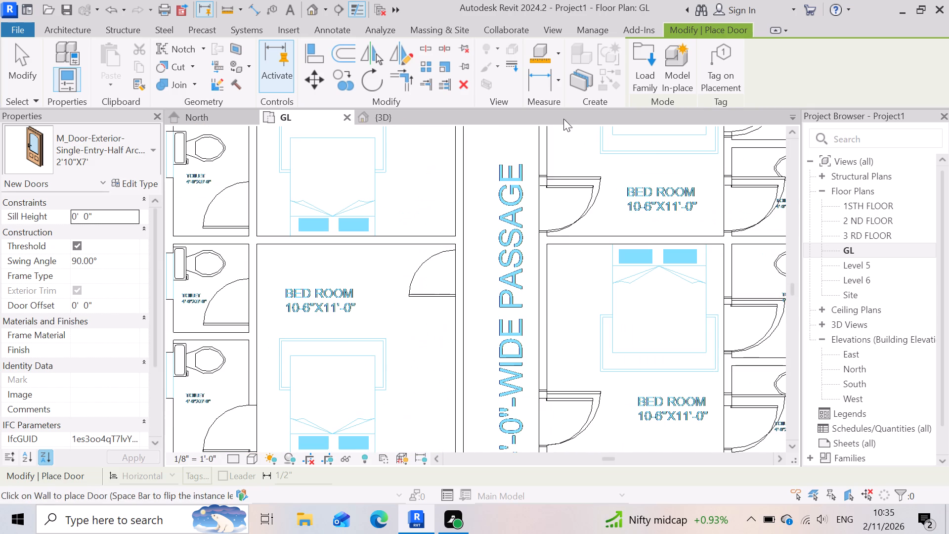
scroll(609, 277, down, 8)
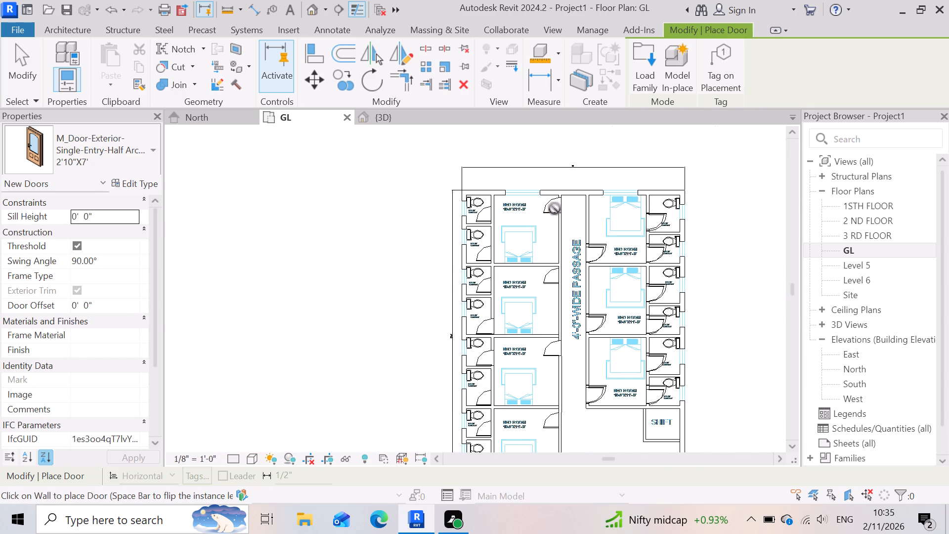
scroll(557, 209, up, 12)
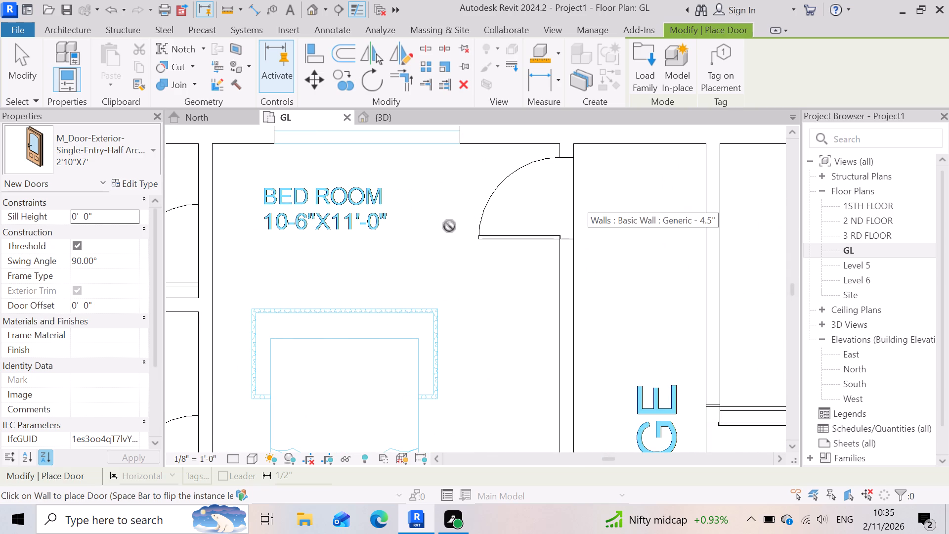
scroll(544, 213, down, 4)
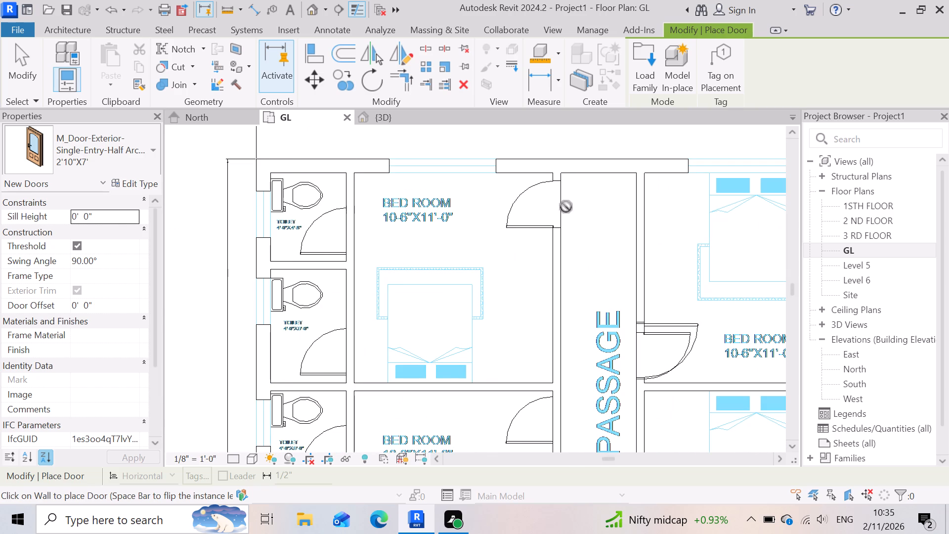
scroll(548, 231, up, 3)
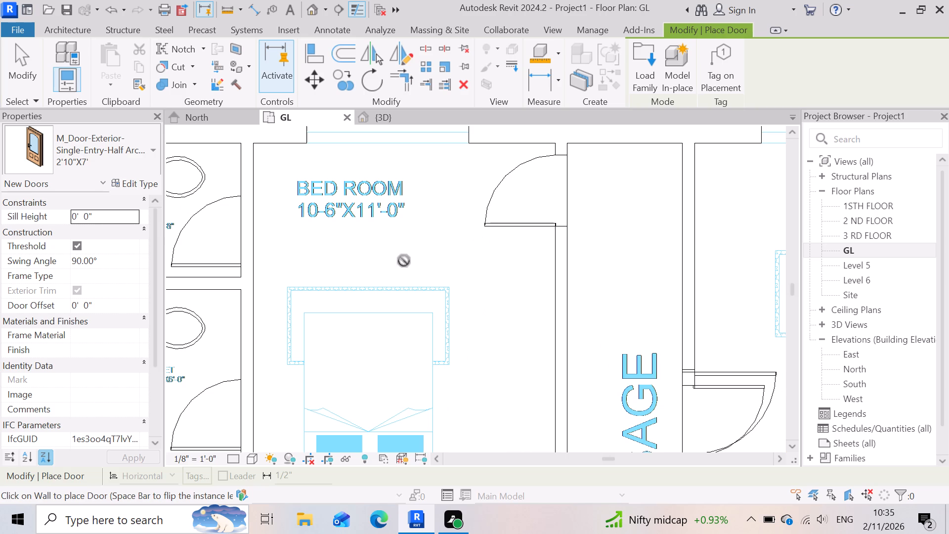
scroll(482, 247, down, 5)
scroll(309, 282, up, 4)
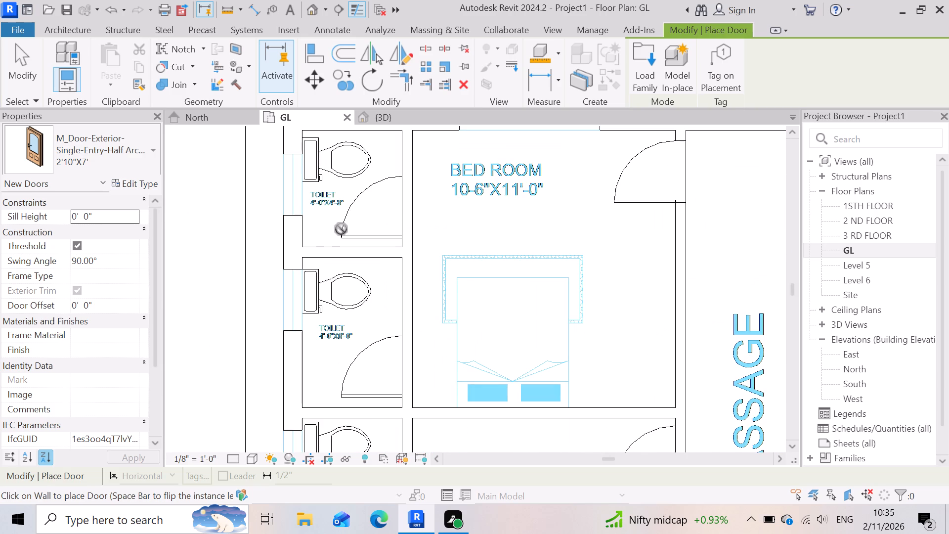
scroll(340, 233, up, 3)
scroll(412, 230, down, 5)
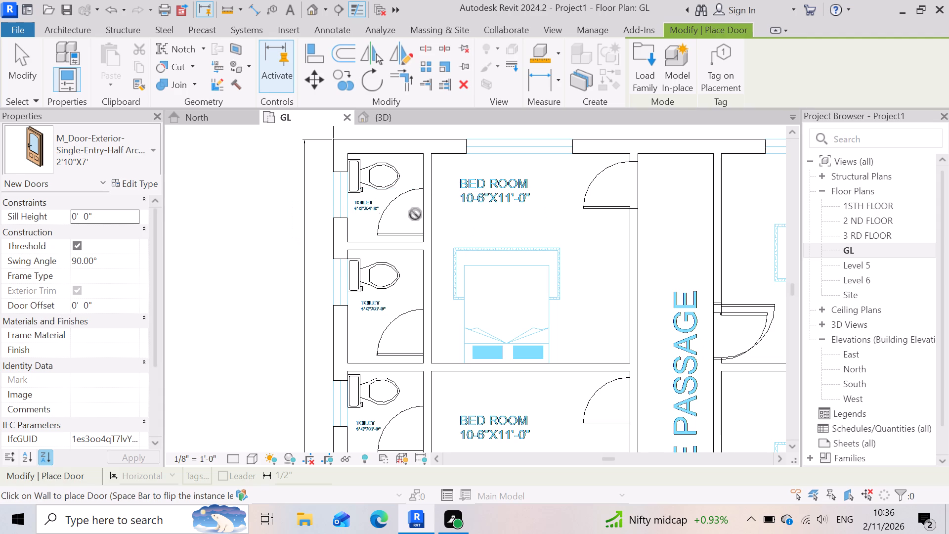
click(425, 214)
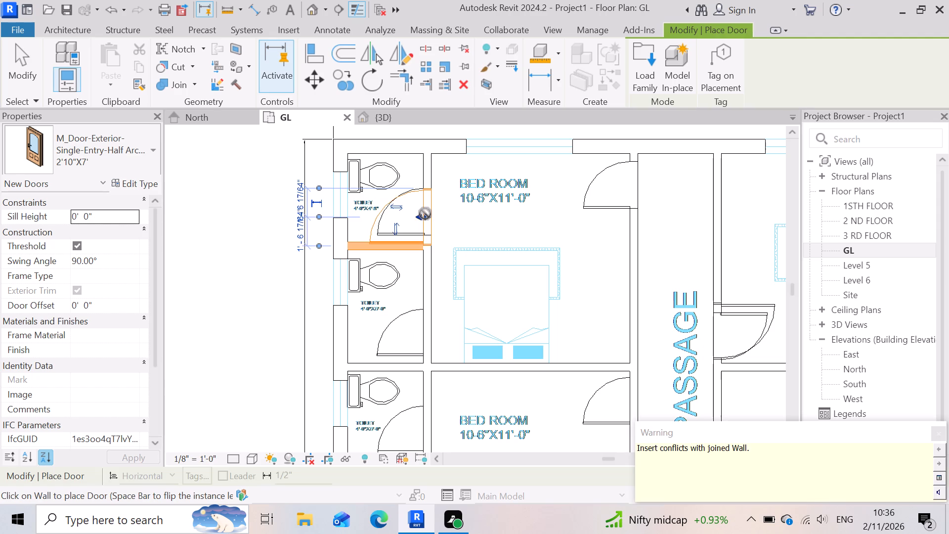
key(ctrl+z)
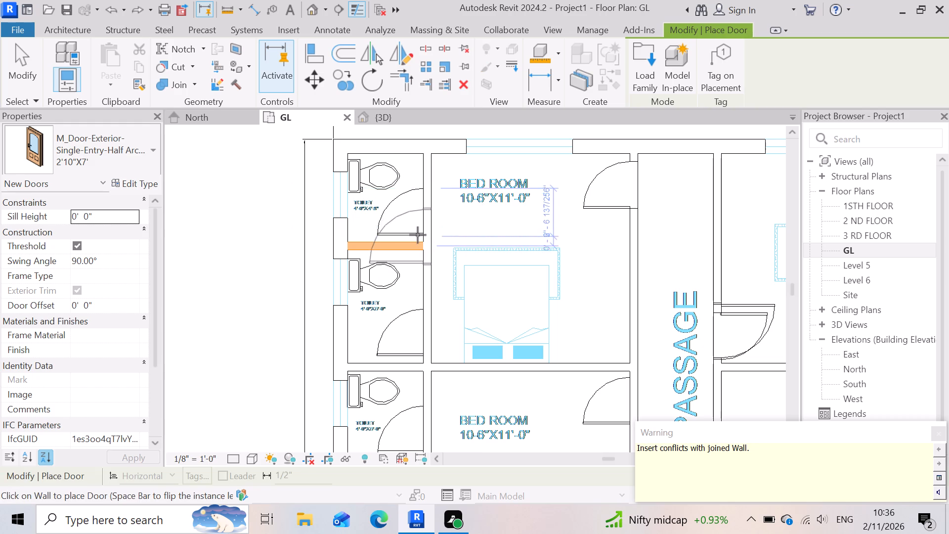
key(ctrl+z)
Redraw the Generic - 5" wall south across the southernmost west 4'-0"X6'-0" toilet door gap to the staircase wall.
scroll(400, 252, down, 4)
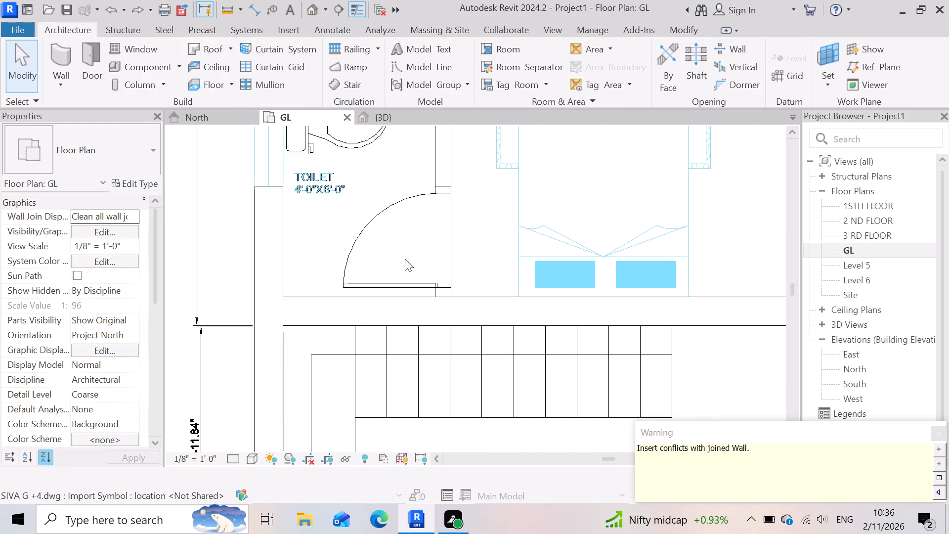
scroll(414, 258, down, 10)
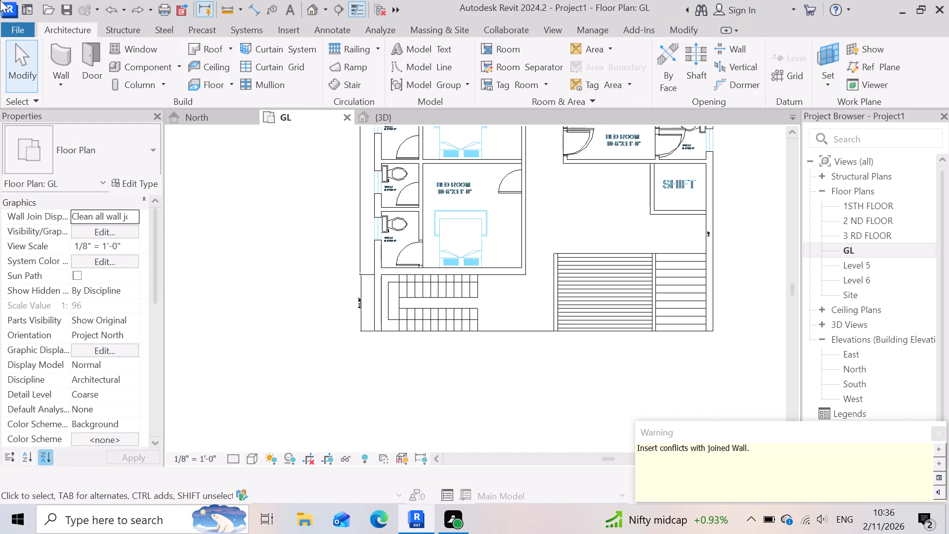
click(64, 54)
scroll(451, 234, up, 6)
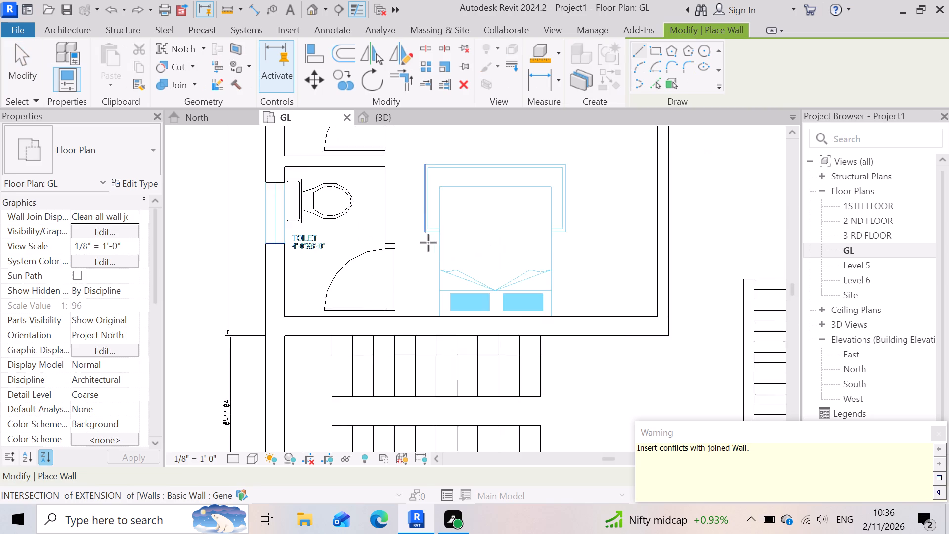
scroll(428, 243, up, 4)
scroll(368, 277, up, 4)
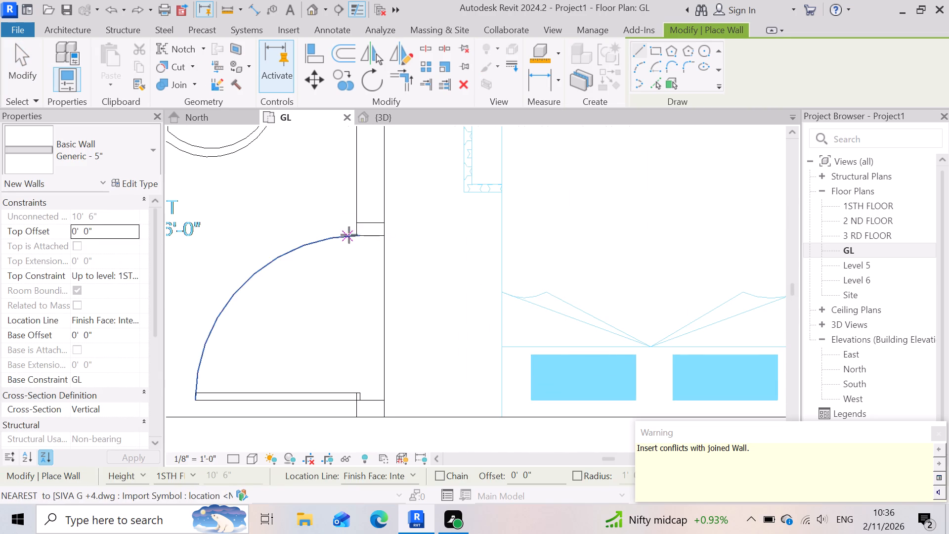
click(353, 237)
scroll(387, 223, down, 8)
scroll(374, 302, up, 8)
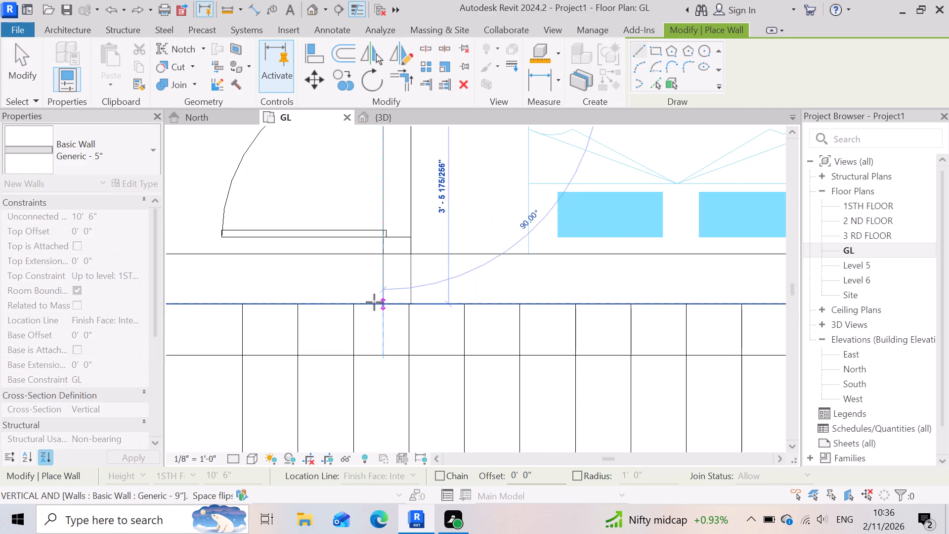
click(381, 251)
key(Escape)
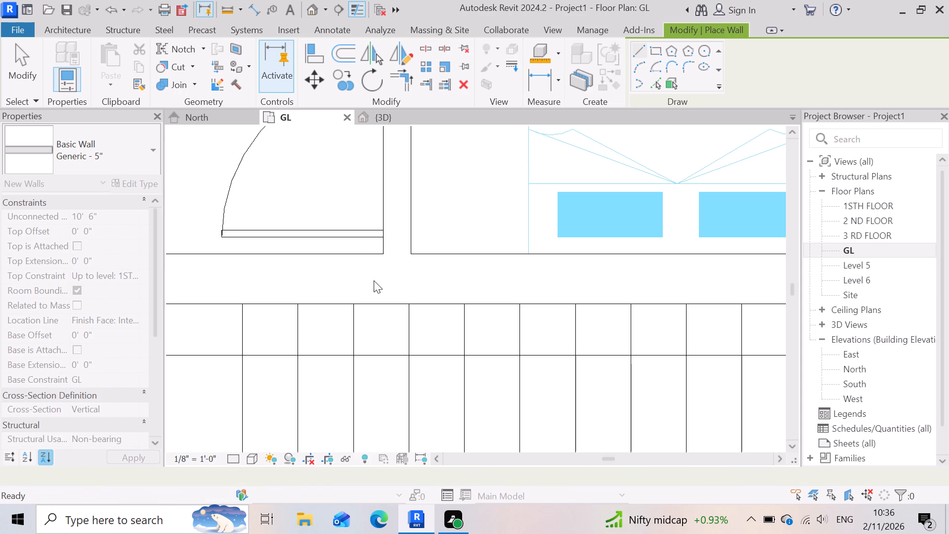
scroll(379, 285, down, 8)
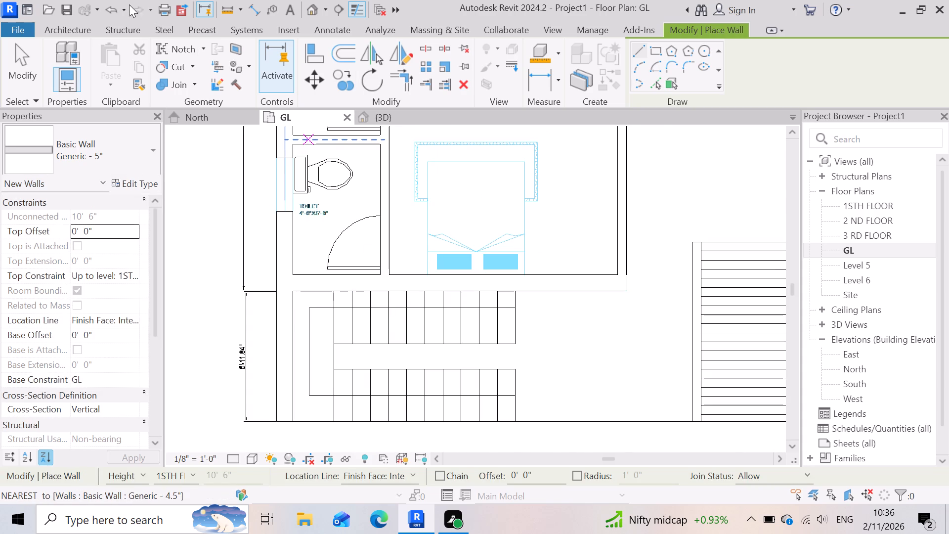
Place a 2'10"X7' Single-Entry-Half Arch door over the southernmost west 4'-0"X6'-0" toilet's plan door, swinging into the toilet.
click(58, 31)
click(58, 54)
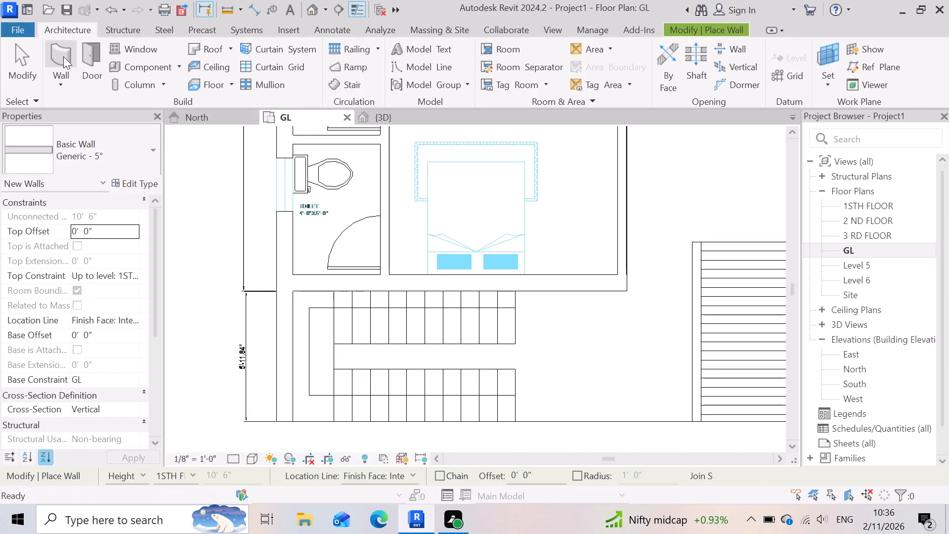
click(119, 33)
click(98, 50)
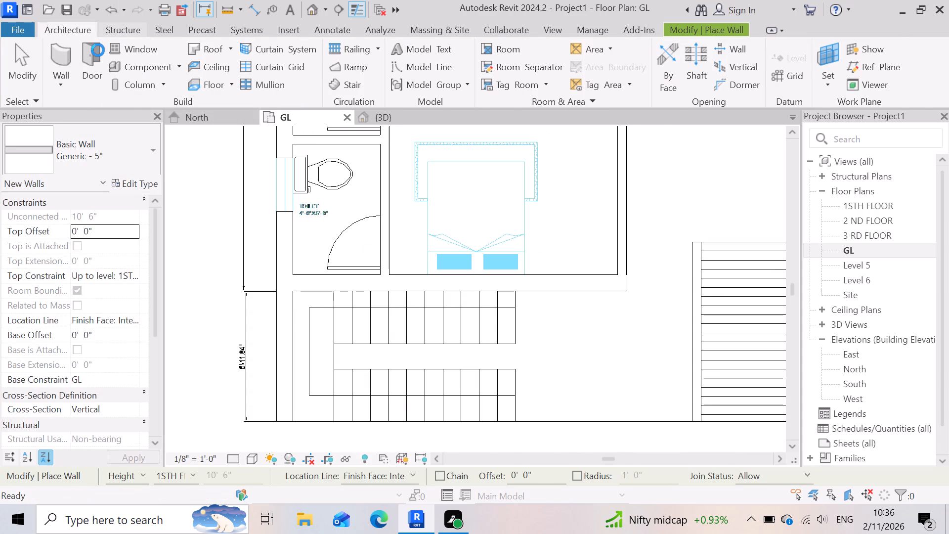
click(64, 31)
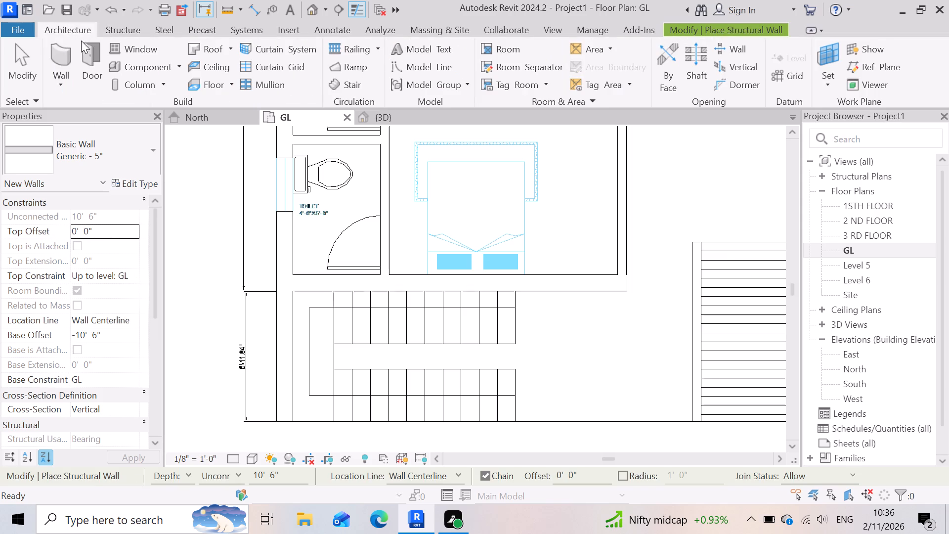
click(84, 45)
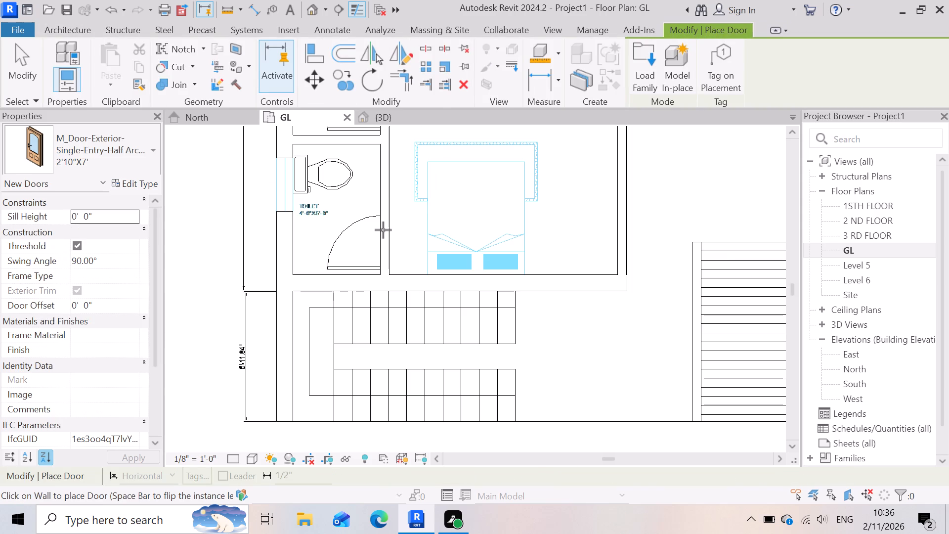
scroll(377, 246, up, 6)
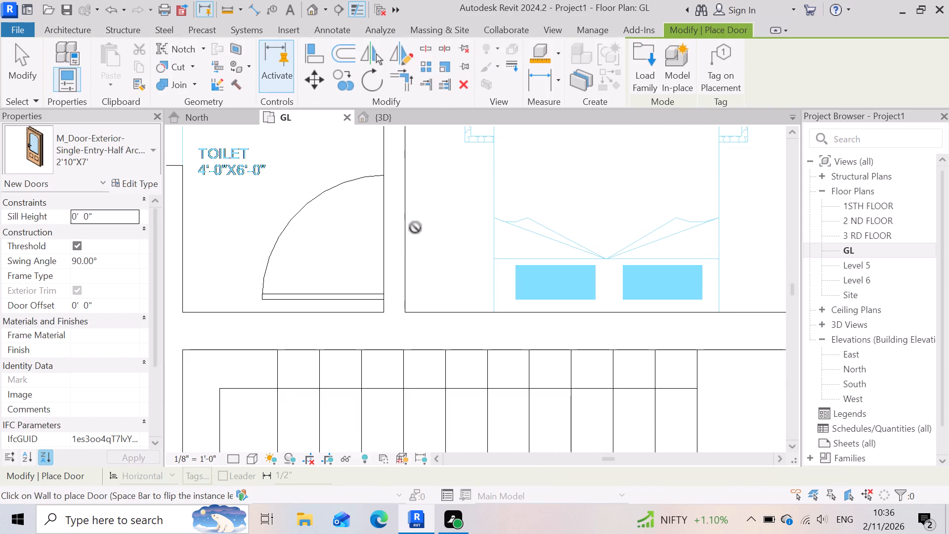
click(380, 227)
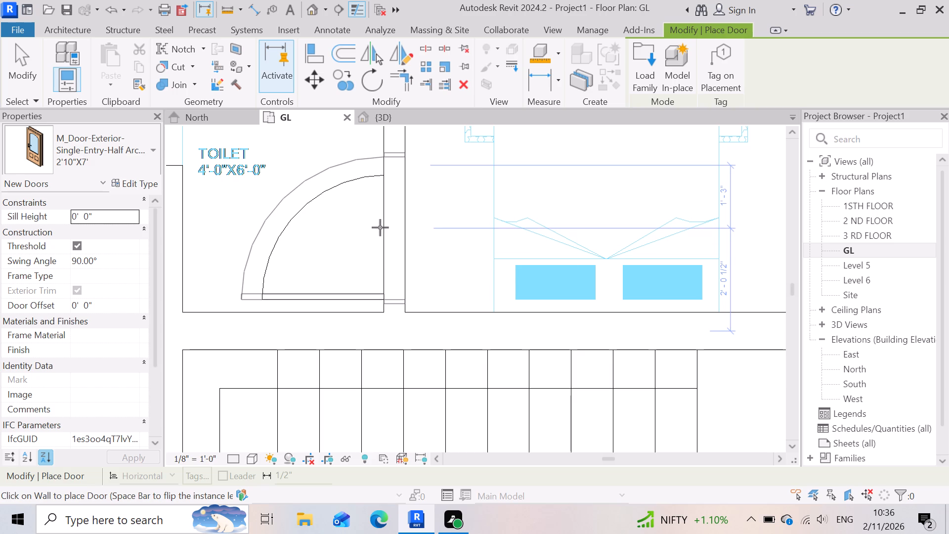
Place 2'10"X7' doors at the southernmost west bedroom's 4'-0"X4'-8" toilet and the next bedroom north's 4'-0"X6'-0" toilet.
scroll(397, 310, down, 13)
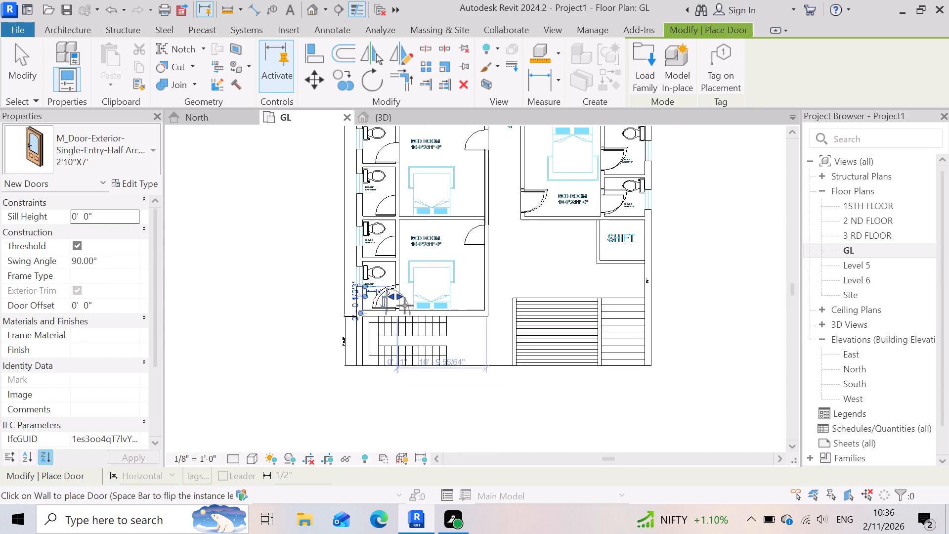
scroll(409, 237, up, 9)
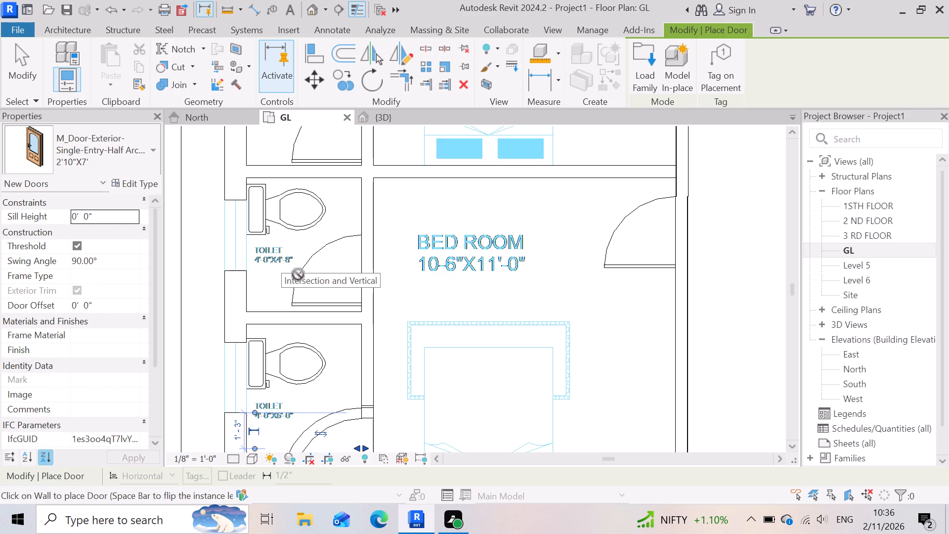
click(358, 266)
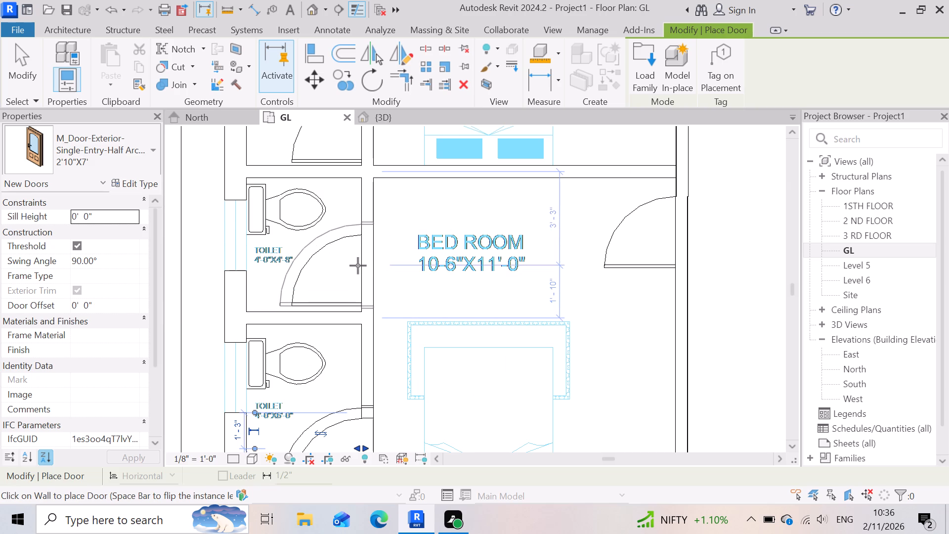
scroll(402, 369, down, 8)
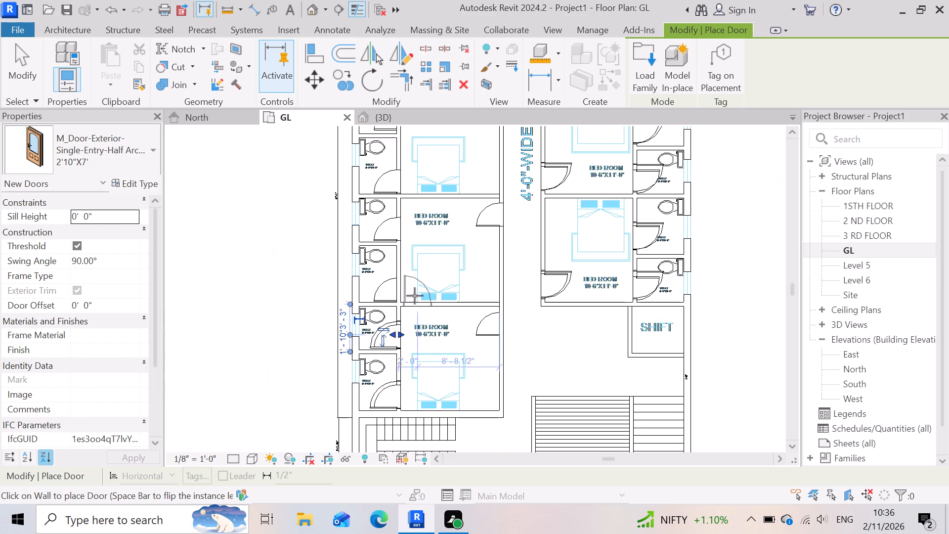
scroll(415, 295, up, 9)
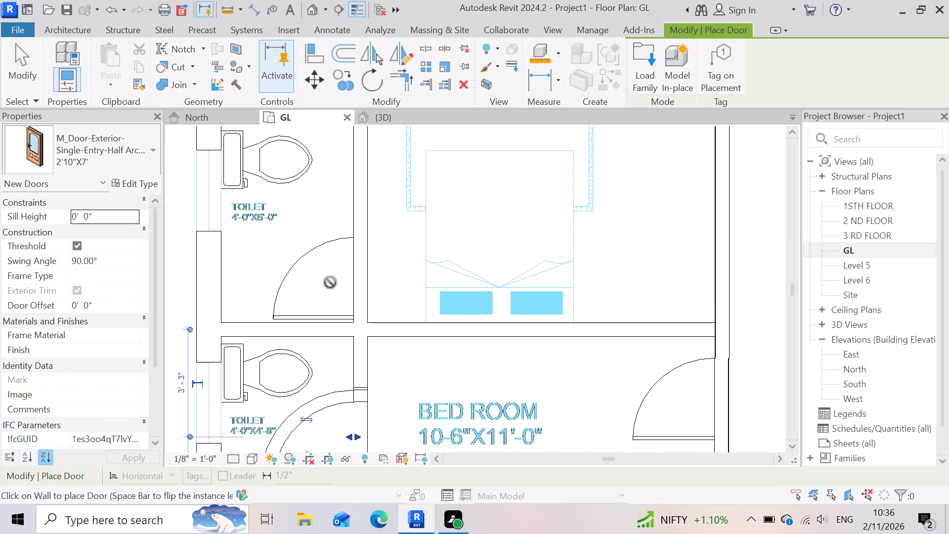
click(353, 271)
Extend the Generic - 4.5" wall north across the northern toilet's door gap at the second-southernmost west bedroom.
scroll(386, 364, down, 9)
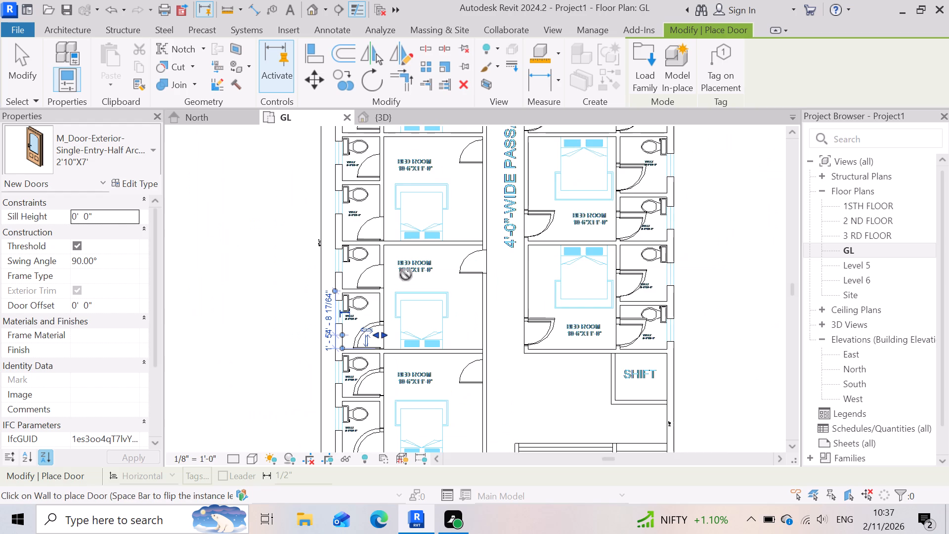
scroll(406, 272, up, 10)
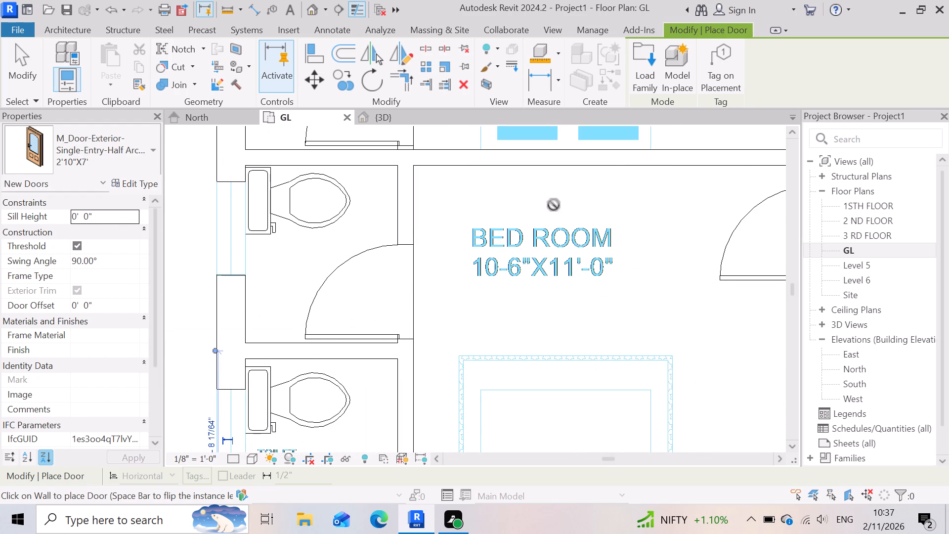
click(59, 36)
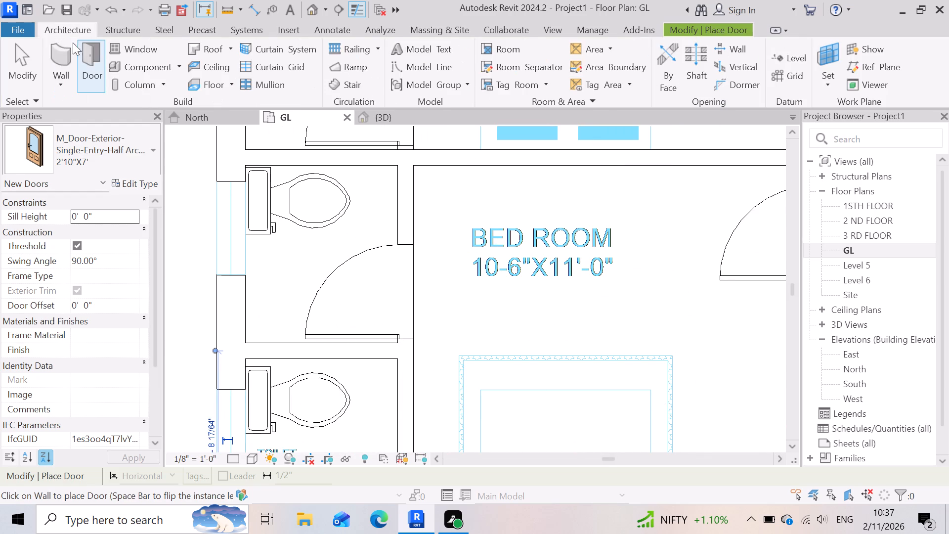
click(65, 53)
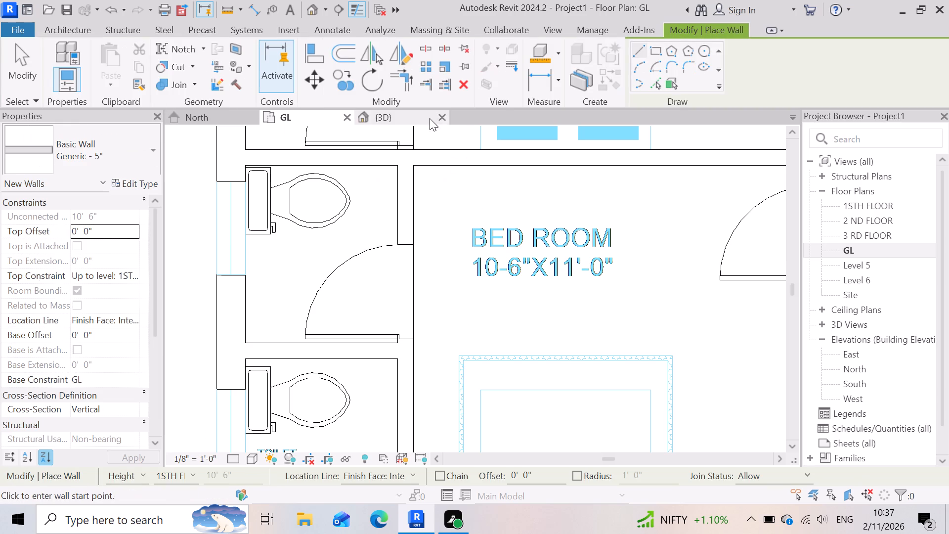
click(428, 88)
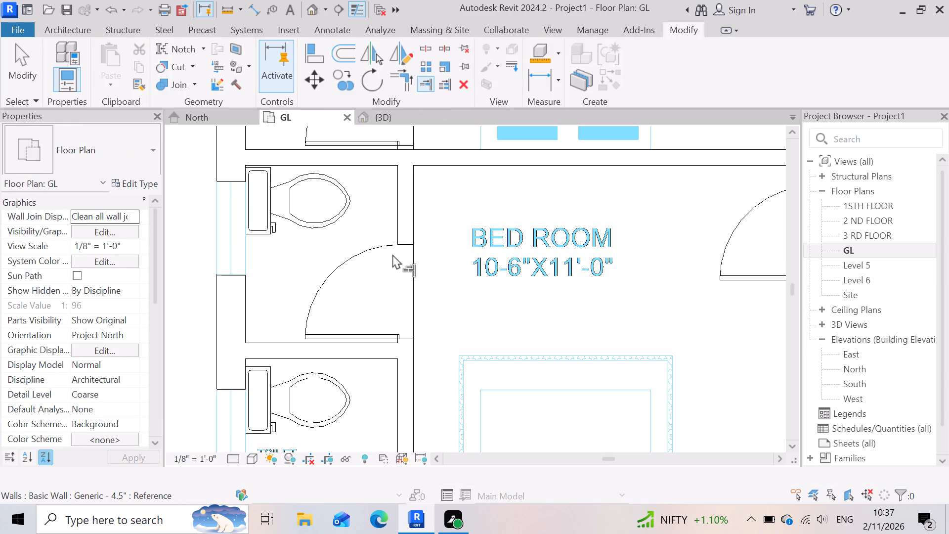
click(399, 244)
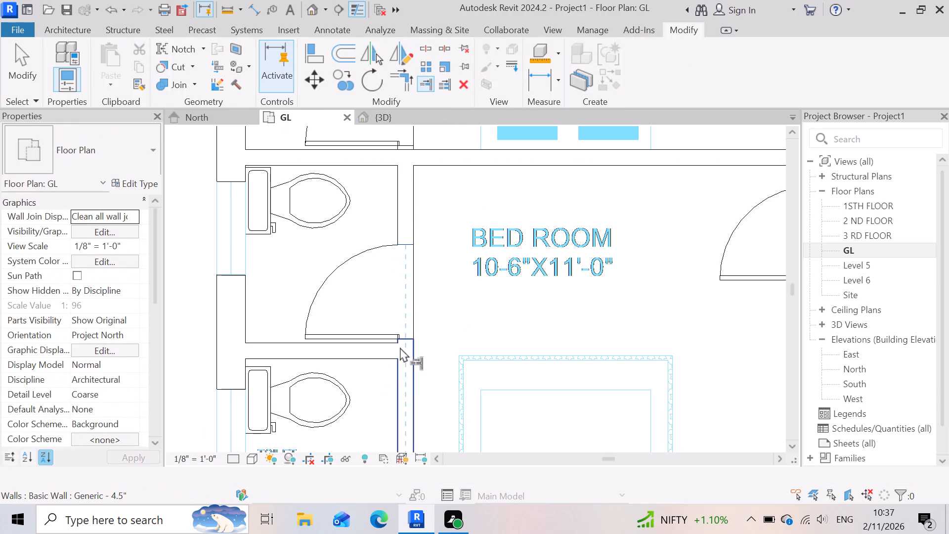
click(400, 347)
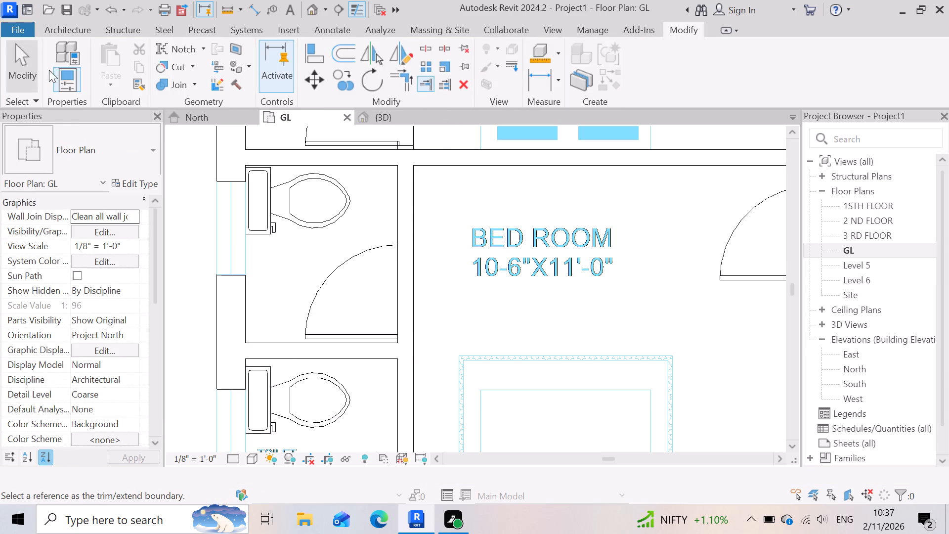
Place a 2'10"X7' Single-Entry-Half Arch door over the plan door of that northern toilet, swinging into the toilet.
click(47, 28)
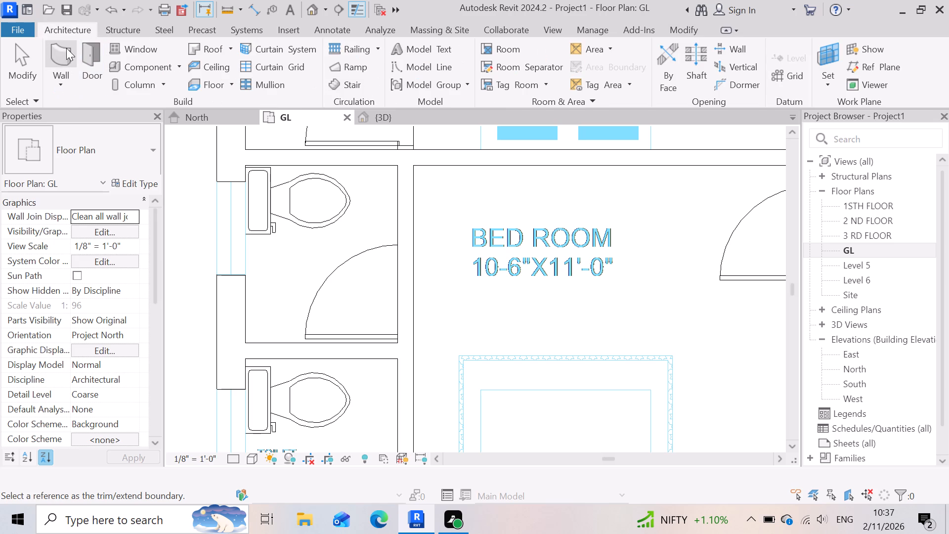
click(87, 55)
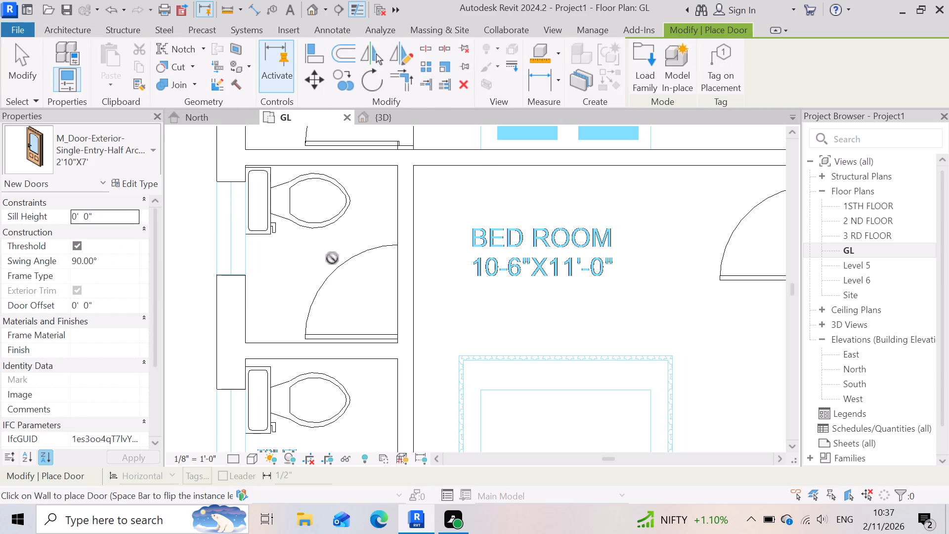
click(393, 283)
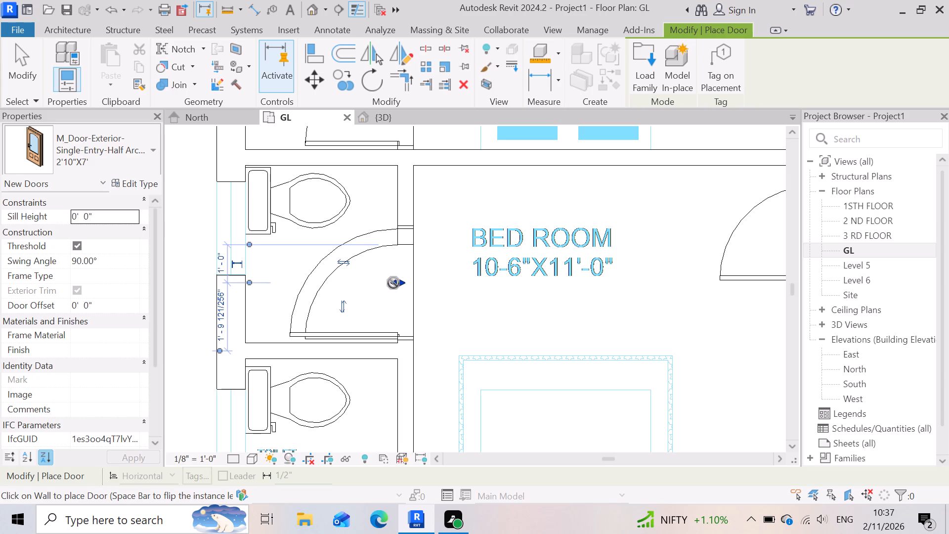
Extend the Generic - 4.5" wall north across the southern 4'-0"X6'-0" toilet's door gap at the third west bedroom from the south.
scroll(403, 390, down, 9)
scroll(416, 288, up, 10)
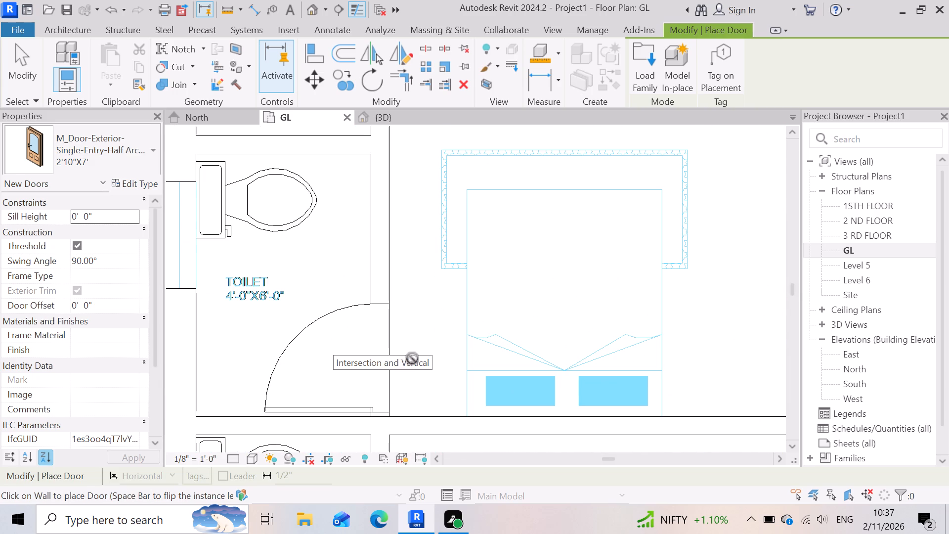
click(75, 34)
click(61, 68)
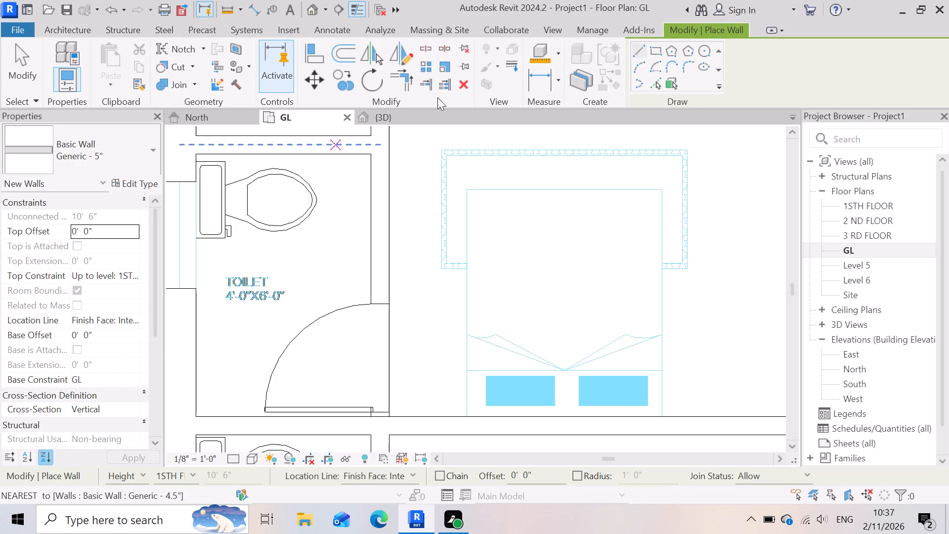
click(431, 85)
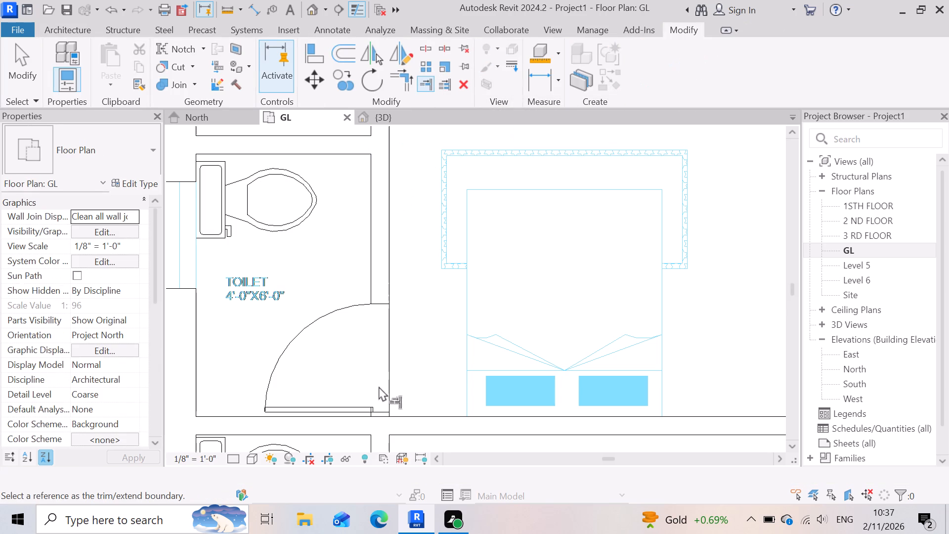
click(378, 308)
scroll(388, 279, down, 3)
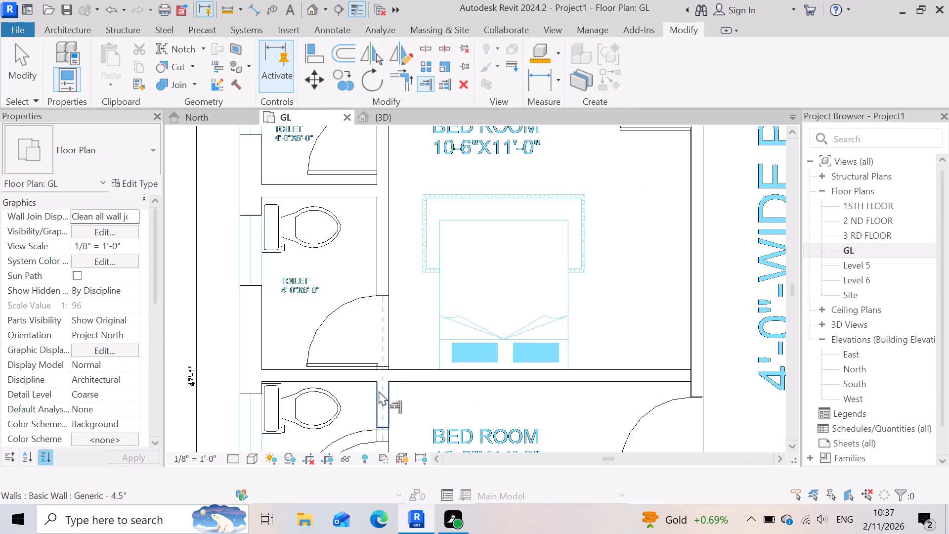
click(379, 391)
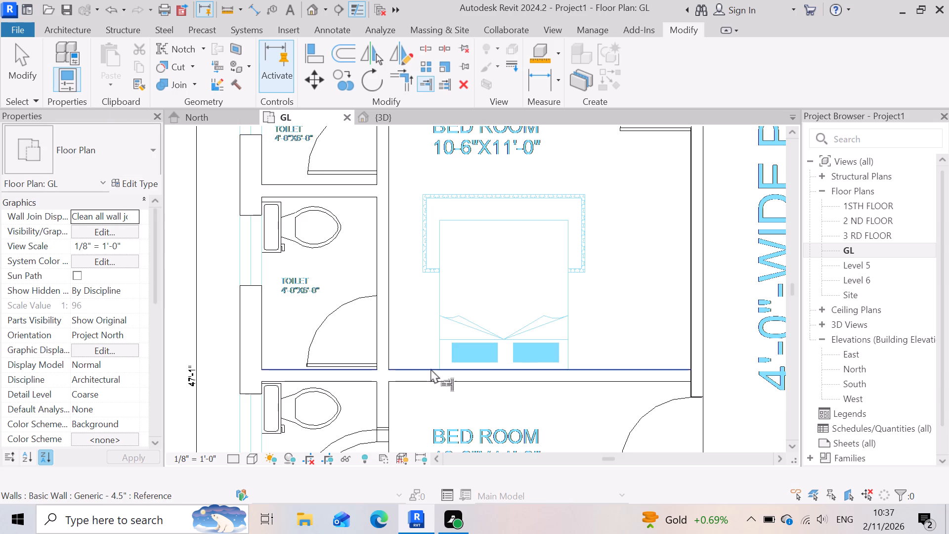
Place a 2'10"X7' Single-Entry-Half Arch door at the second-northernmost west bedroom's northern 4'-0"X6'-0" toilet, swinging into the toilet.
scroll(432, 369, down, 7)
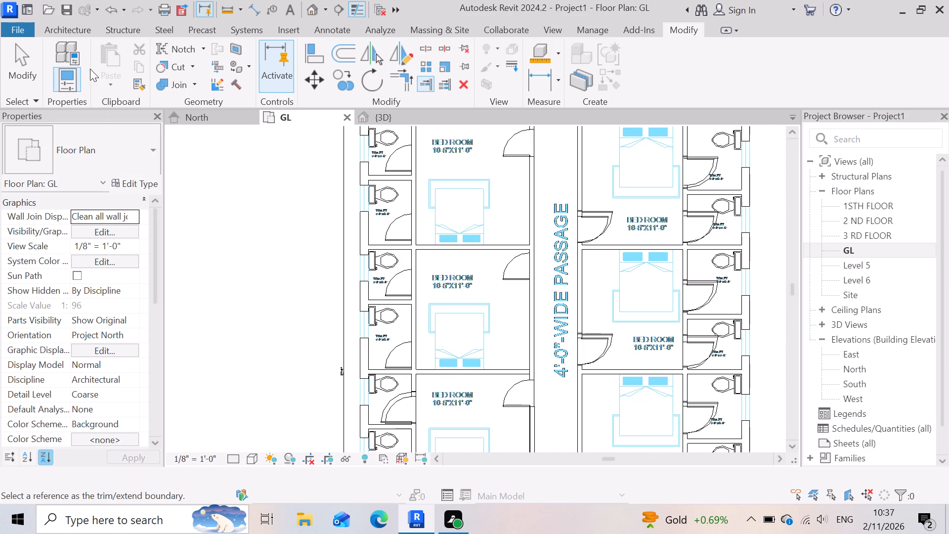
click(60, 37)
click(93, 57)
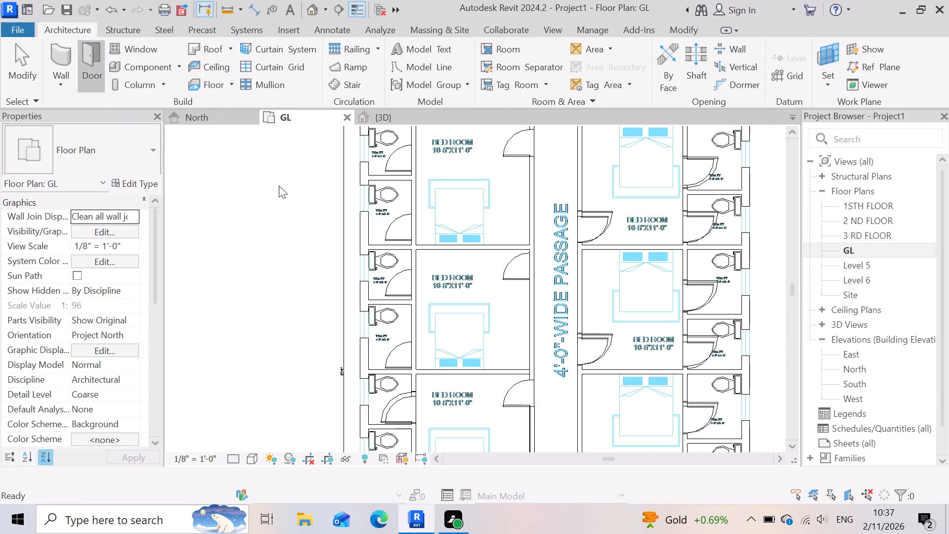
scroll(427, 296, up, 8)
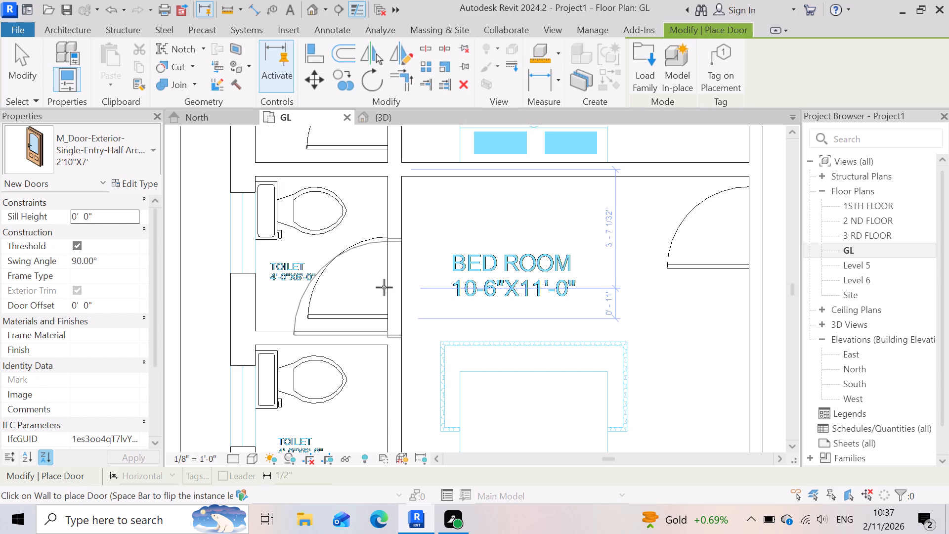
click(384, 285)
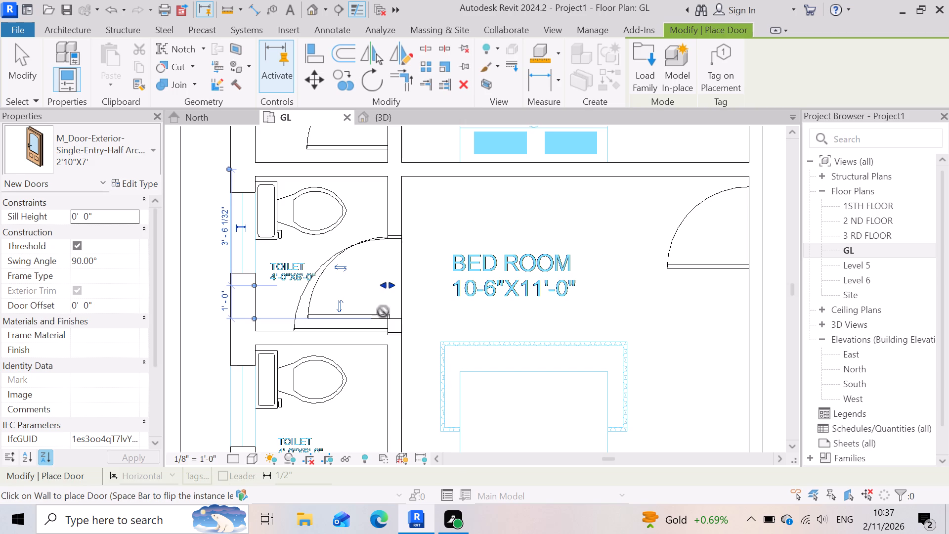
Place 2'10"X7' Single-Entry-Half Arch doors at the northernmost west bedroom's 4'-0"X6'-0" and 4'-0"X4'-8" toilets, swinging into the toilets.
scroll(453, 458, down, 5)
scroll(473, 380, down, 4)
scroll(466, 222, up, 3)
scroll(423, 197, down, 1)
scroll(423, 197, up, 6)
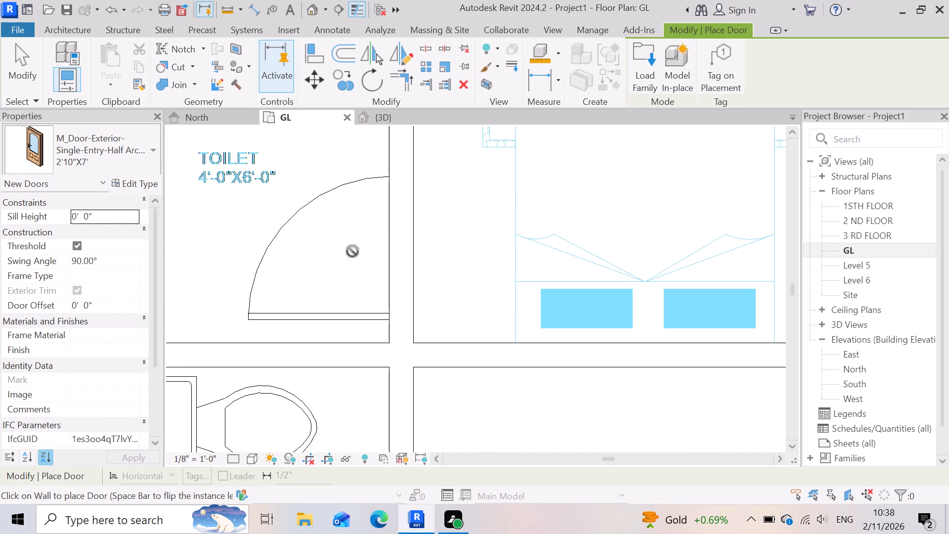
scroll(389, 327, down, 4)
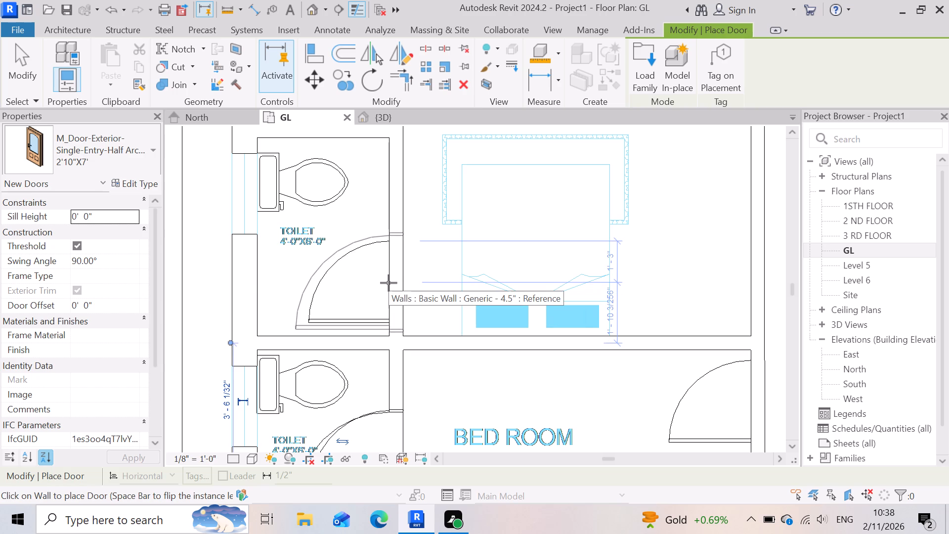
click(388, 283)
scroll(426, 376, down, 7)
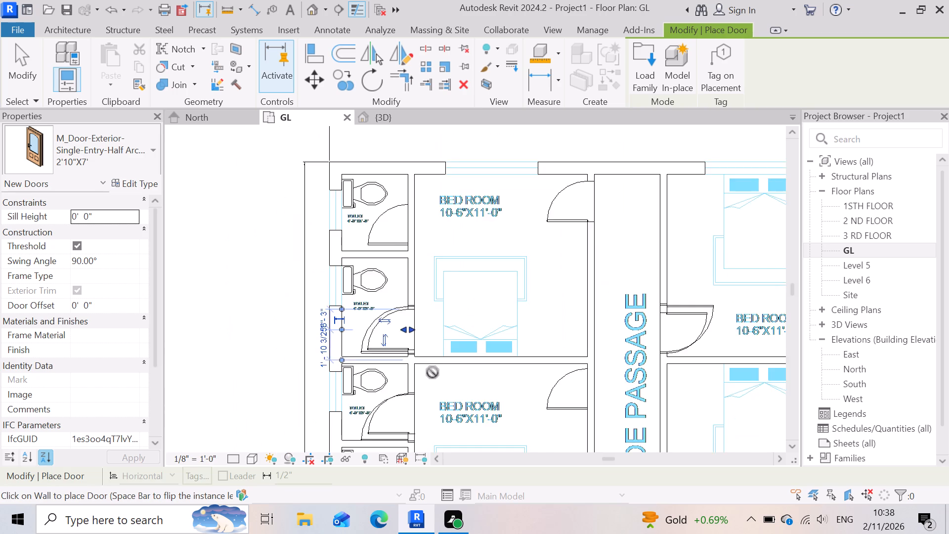
scroll(432, 372, down, 3)
scroll(443, 290, up, 9)
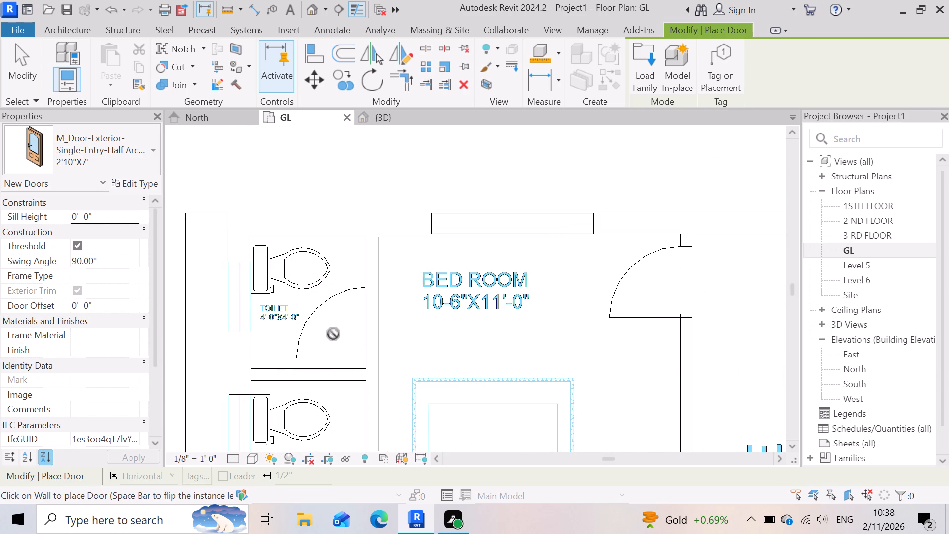
click(368, 322)
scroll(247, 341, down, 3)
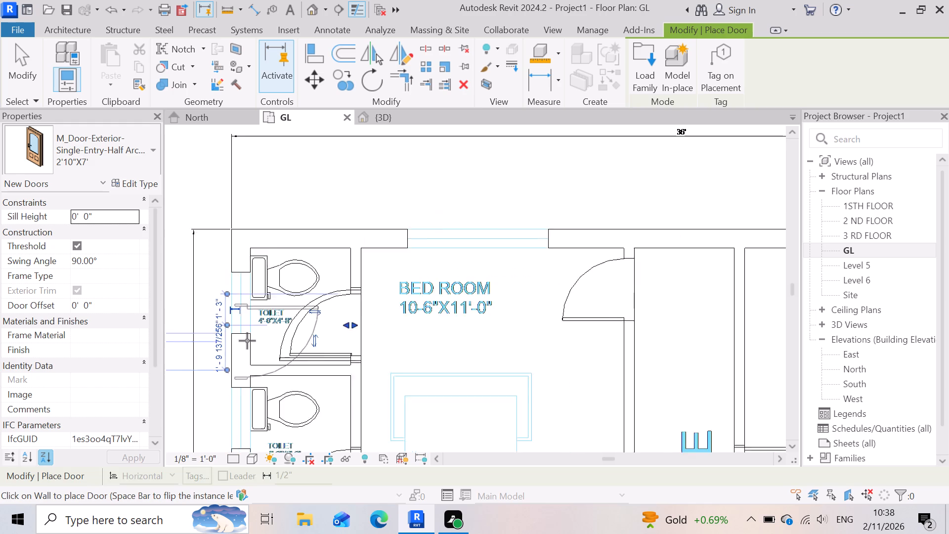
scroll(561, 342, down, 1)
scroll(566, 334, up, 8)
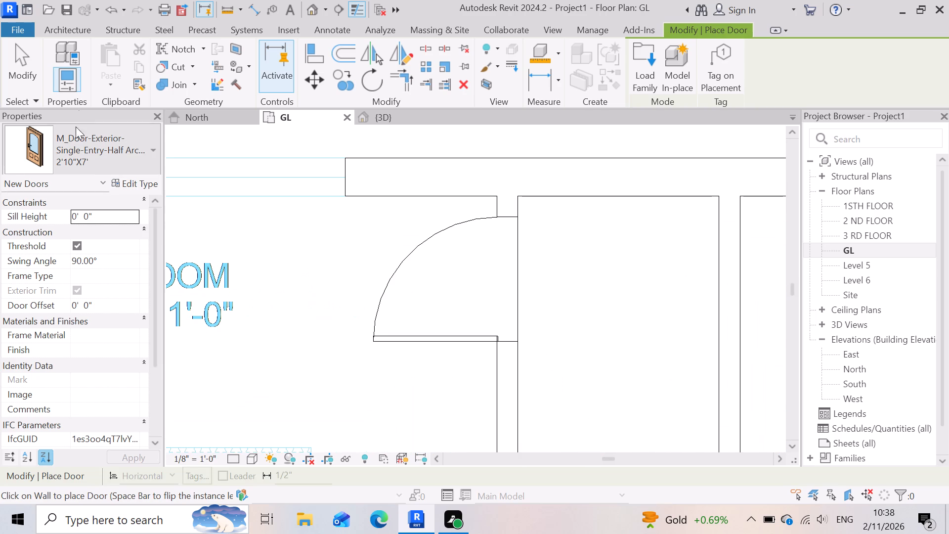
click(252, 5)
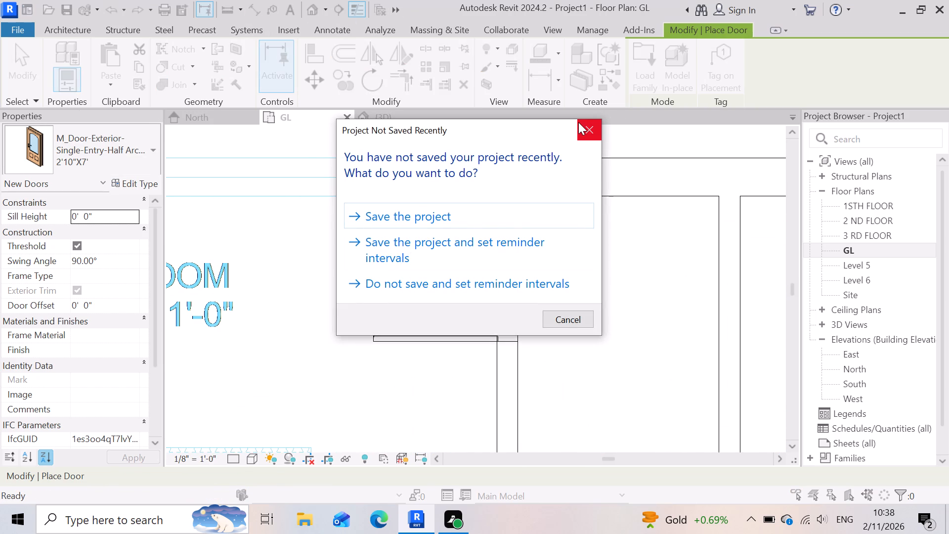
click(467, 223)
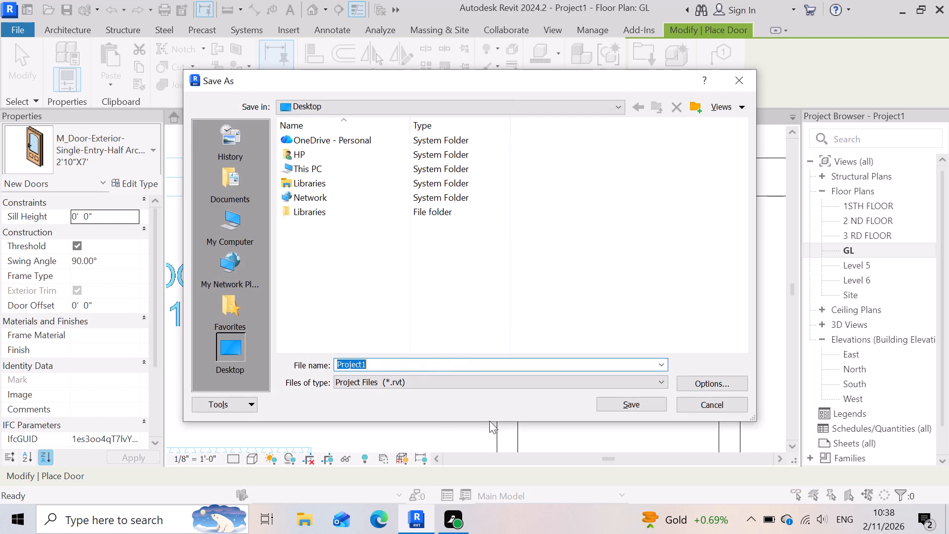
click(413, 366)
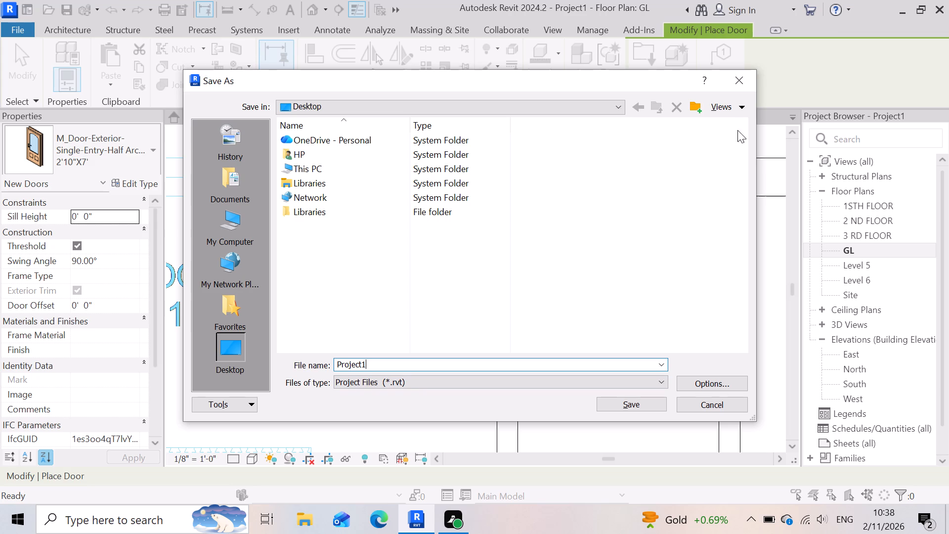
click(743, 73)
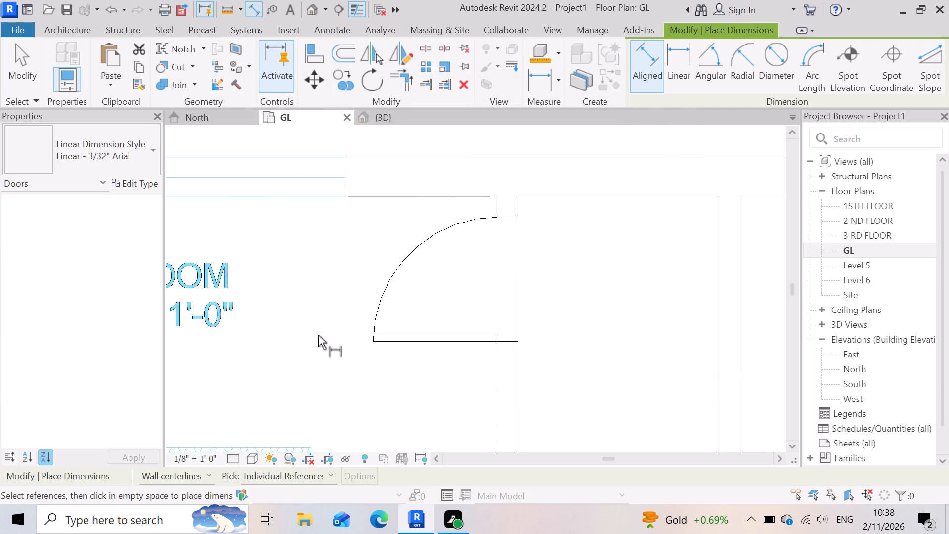
Measure the northernmost west bedroom's plan entrance door across its leaf to the passage wall face and across its opening.
scroll(431, 349, up, 3)
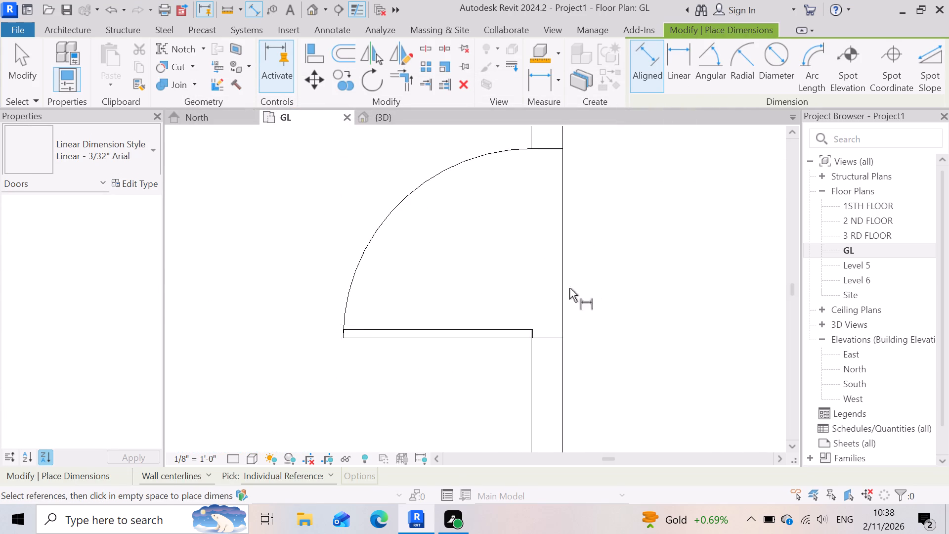
click(339, 327)
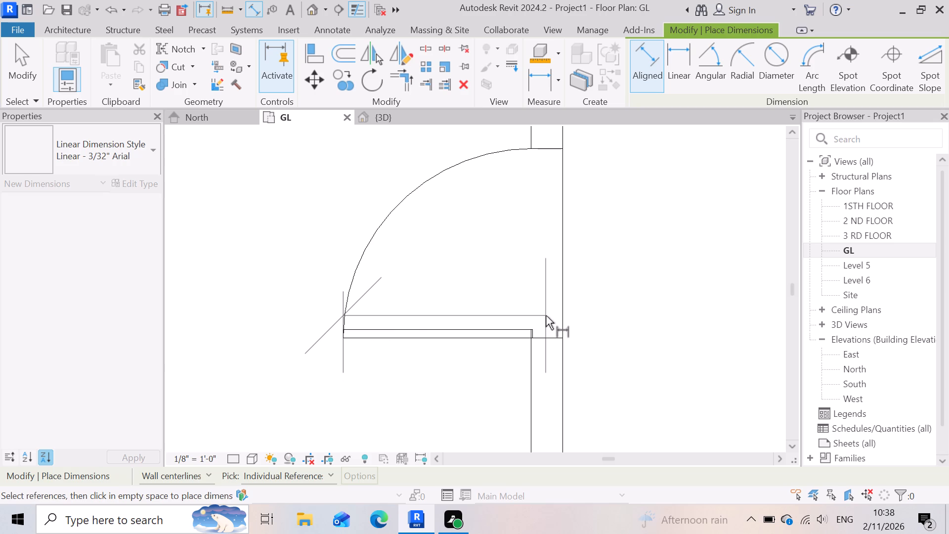
click(563, 318)
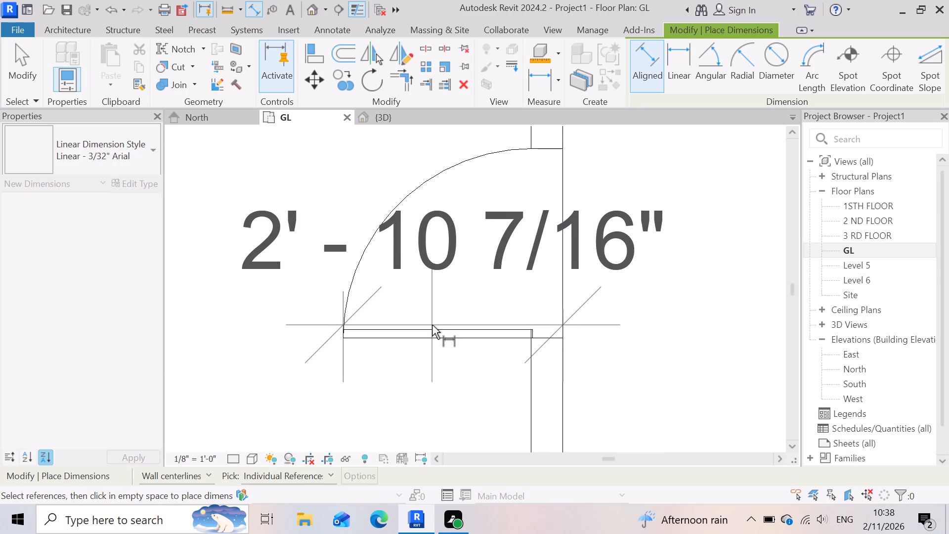
key(Escape)
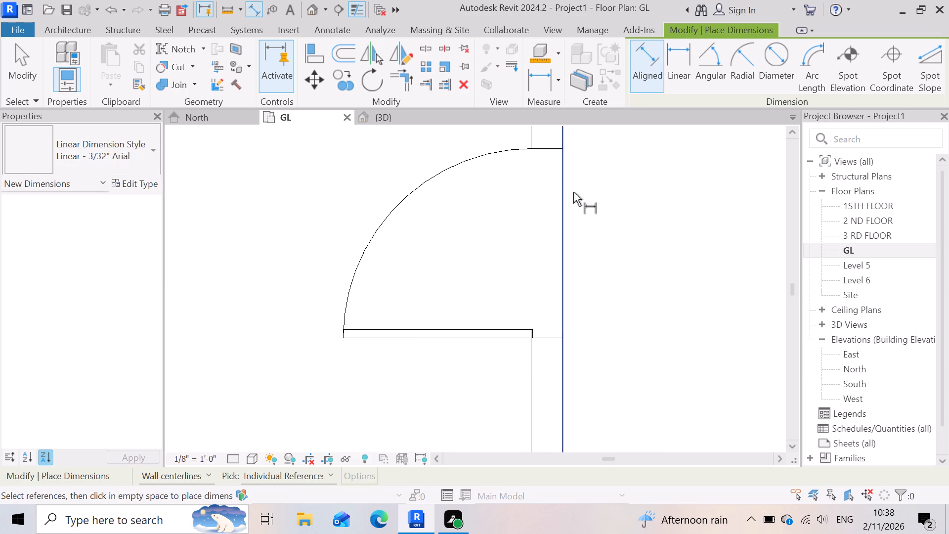
click(528, 149)
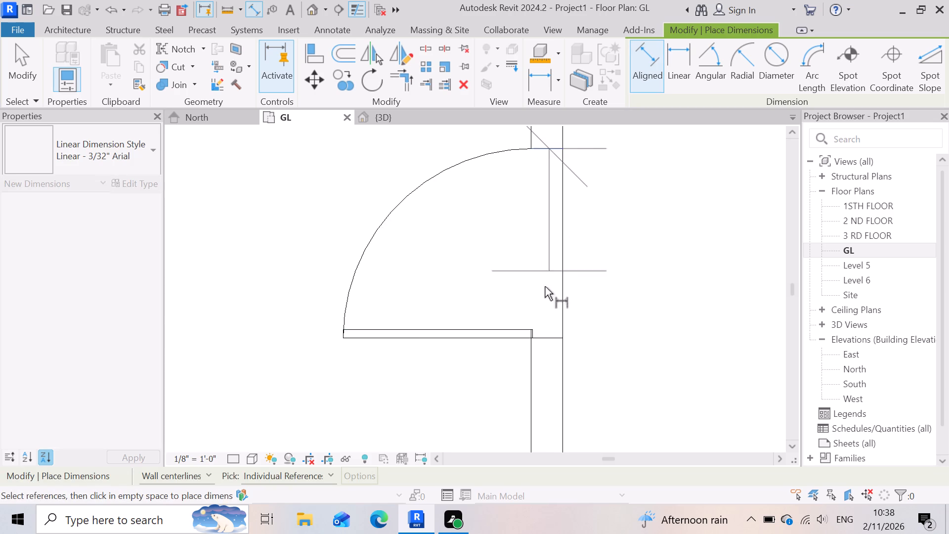
click(532, 329)
scroll(531, 329, down, 3)
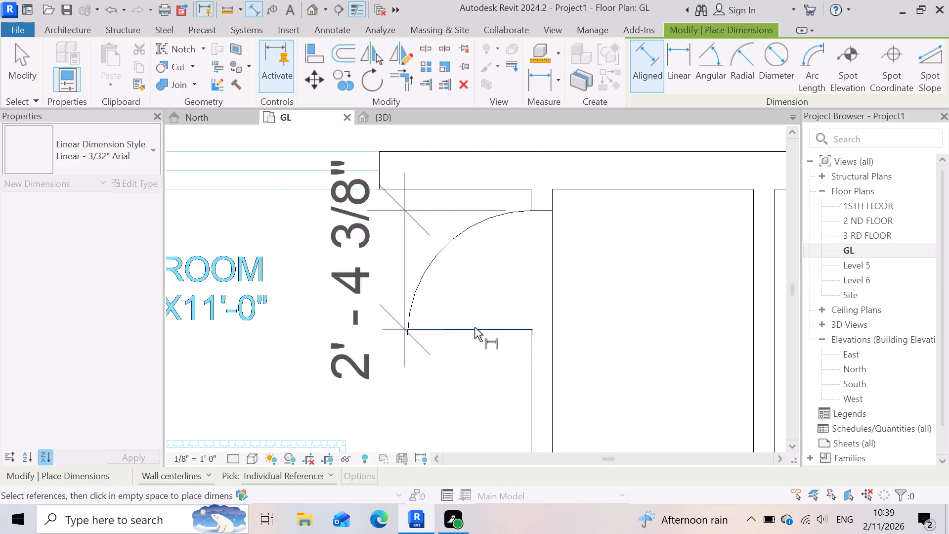
key(Escape)
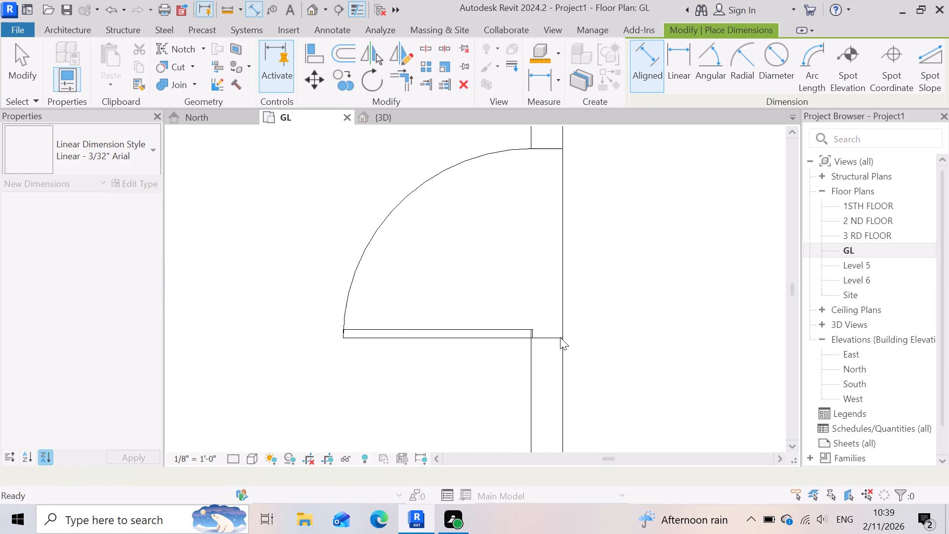
scroll(518, 342, down, 4)
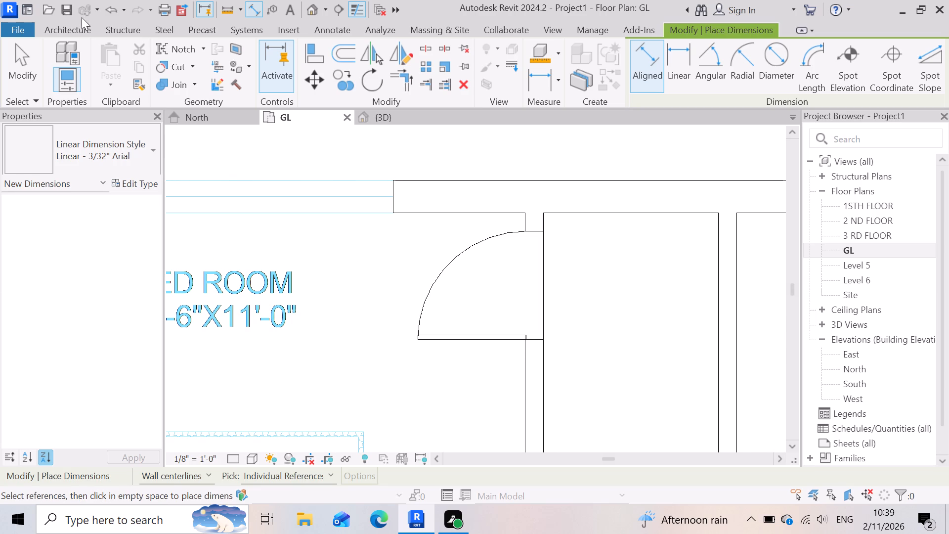
Place a 2'10"X7' Single-Entry-Half Arch door over the plan entrance door of the second-northernmost west bedroom, swinging into the bedroom.
click(65, 30)
click(91, 59)
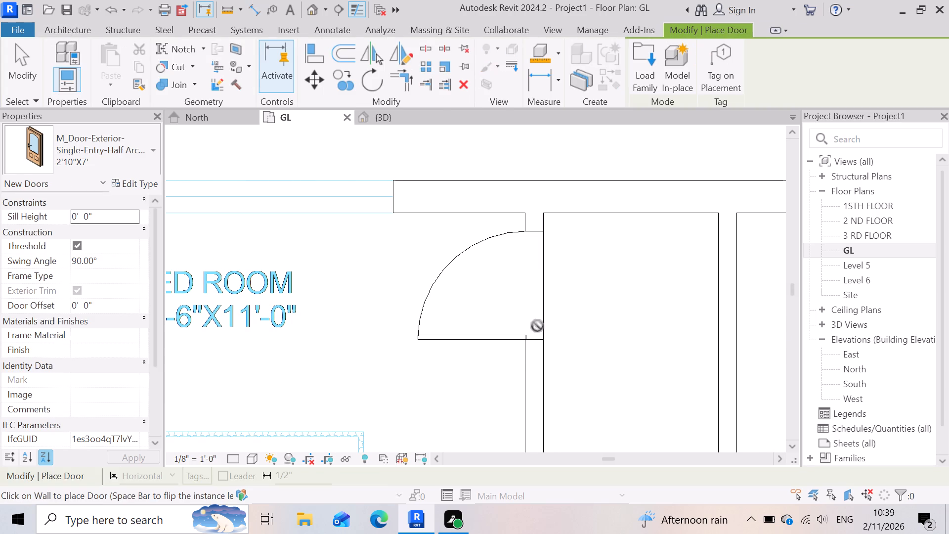
scroll(529, 436, up, 2)
scroll(494, 262, down, 3)
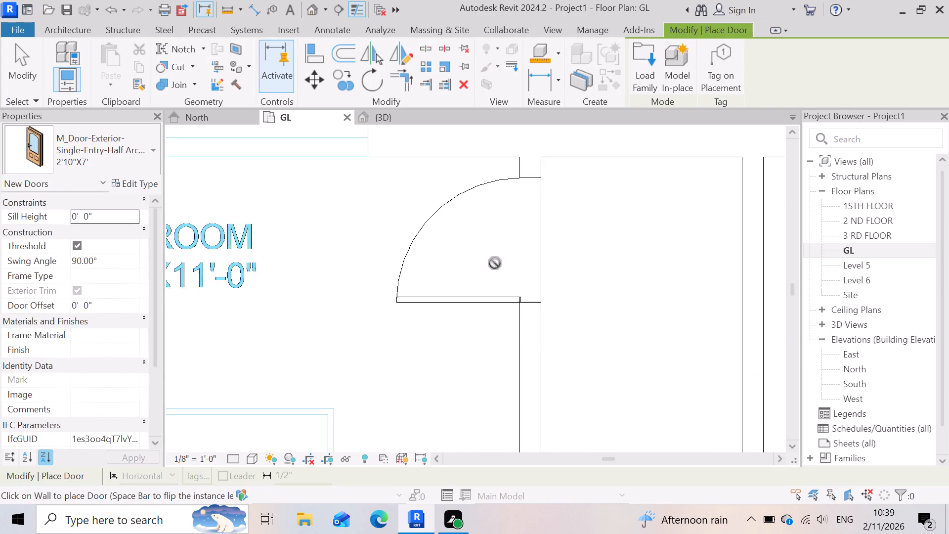
scroll(495, 263, down, 6)
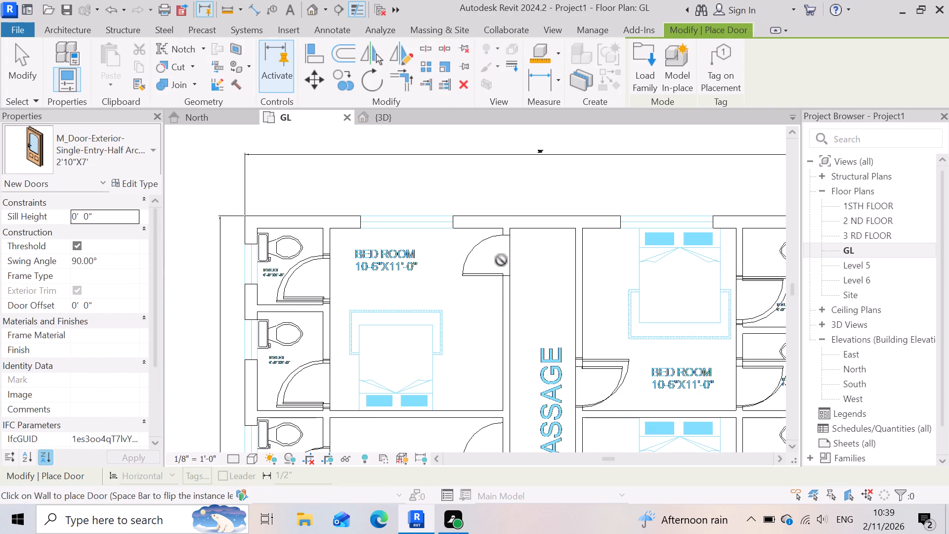
scroll(500, 282, down, 4)
scroll(499, 415, up, 5)
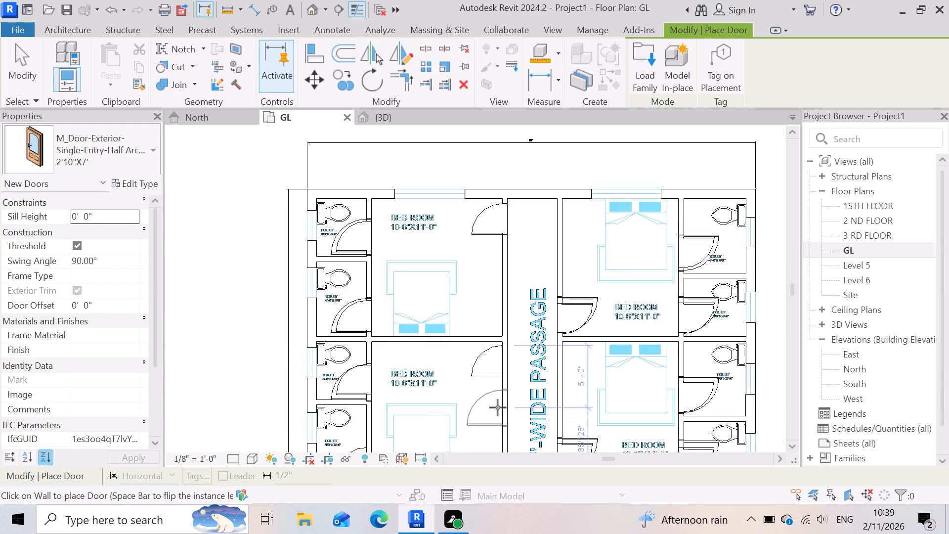
scroll(498, 407, up, 4)
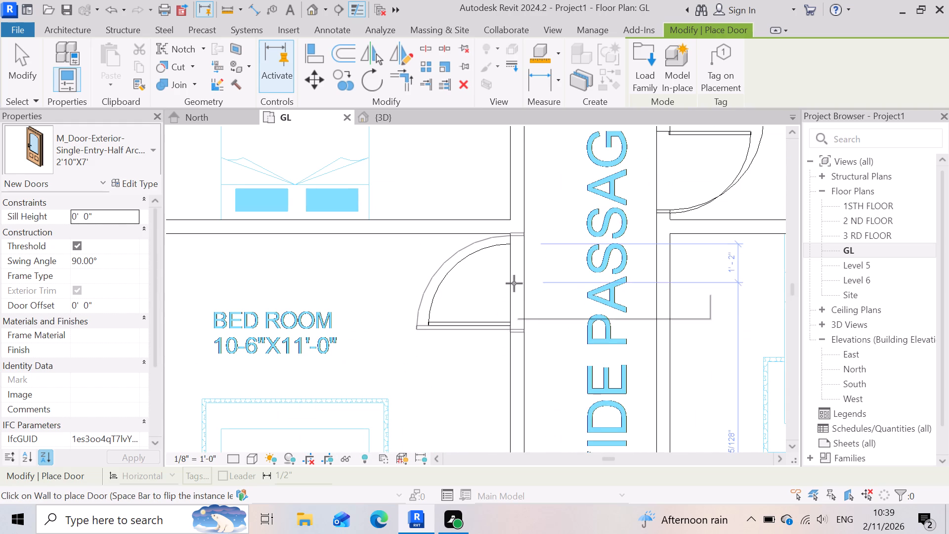
click(514, 287)
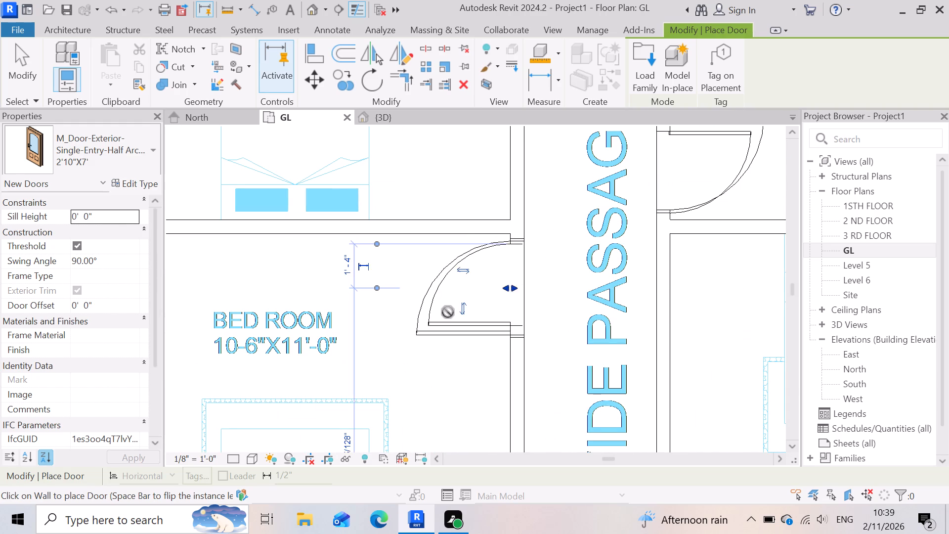
Place a 2'10"X7' Single-Entry-Half Arch door over the plan entrance door of the southernmost west bedroom, swinging into the bedroom.
scroll(454, 296, down, 9)
scroll(470, 427, up, 5)
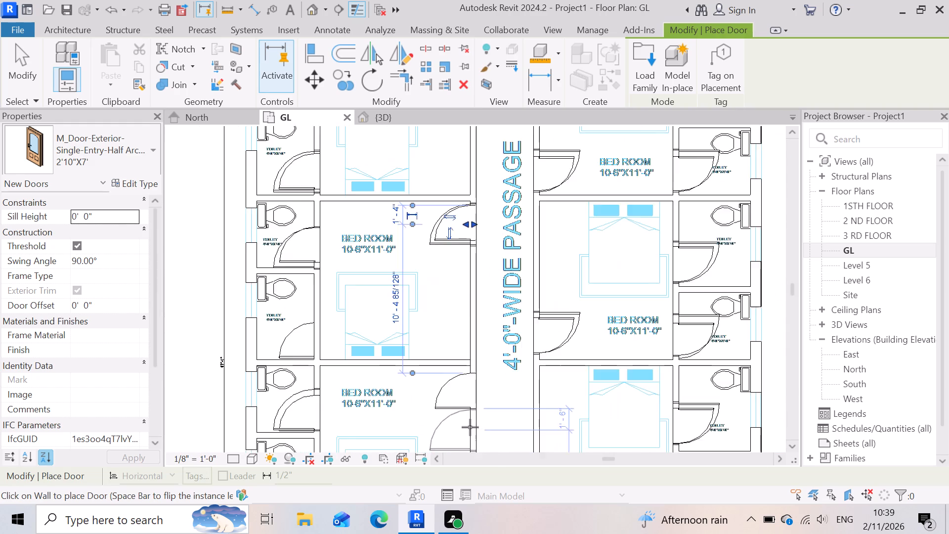
scroll(470, 427, up, 2)
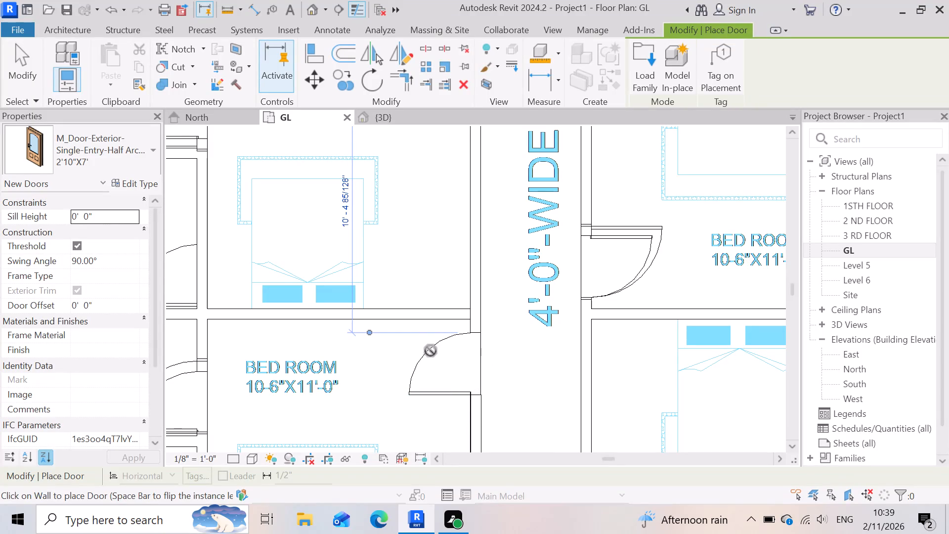
scroll(446, 337, down, 8)
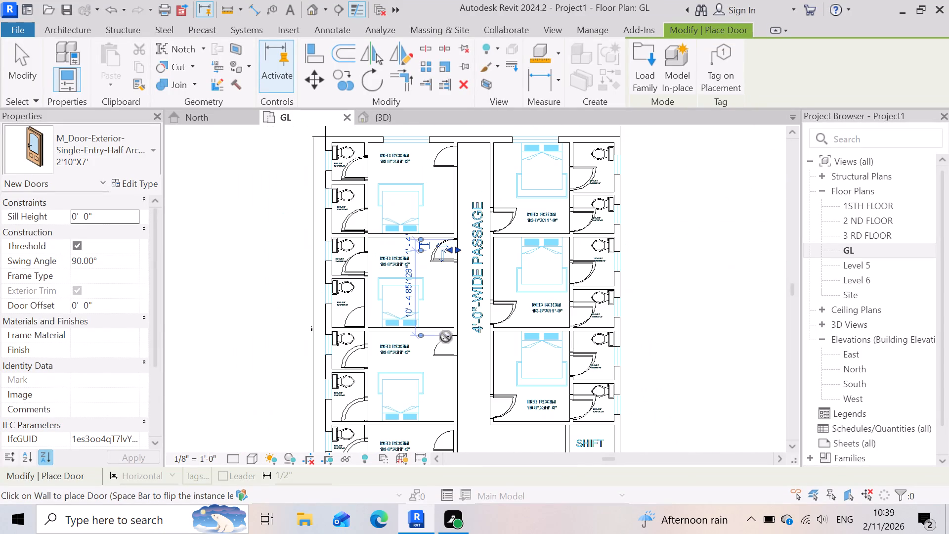
scroll(505, 315, down, 3)
scroll(480, 405, down, 1)
scroll(480, 409, up, 9)
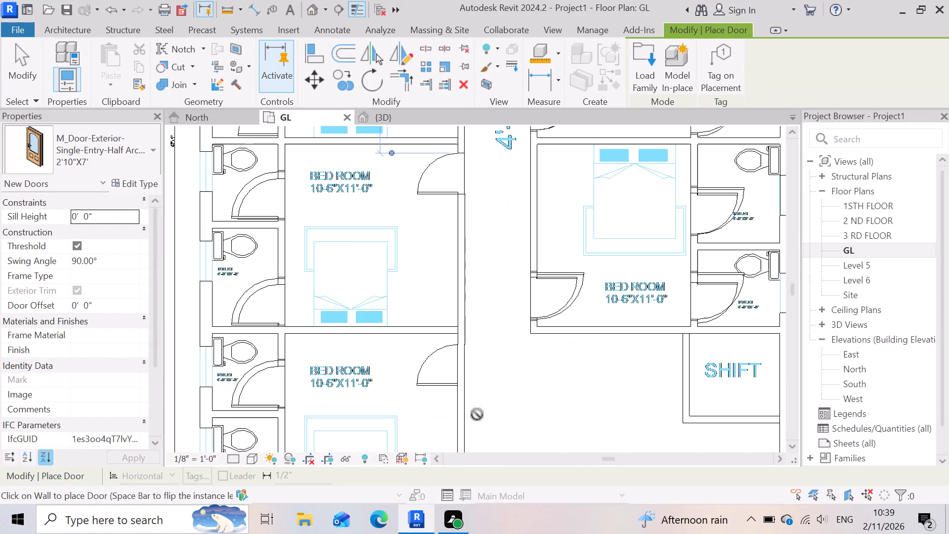
click(460, 370)
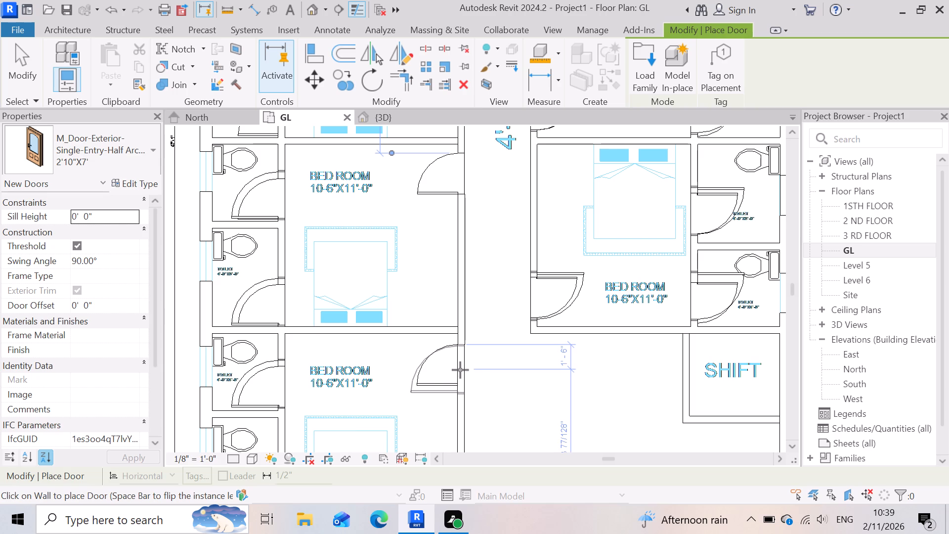
Extend the Generic - 4.5" passage wall north across the entrance door gap of the second west bedroom from the south.
scroll(394, 389, down, 4)
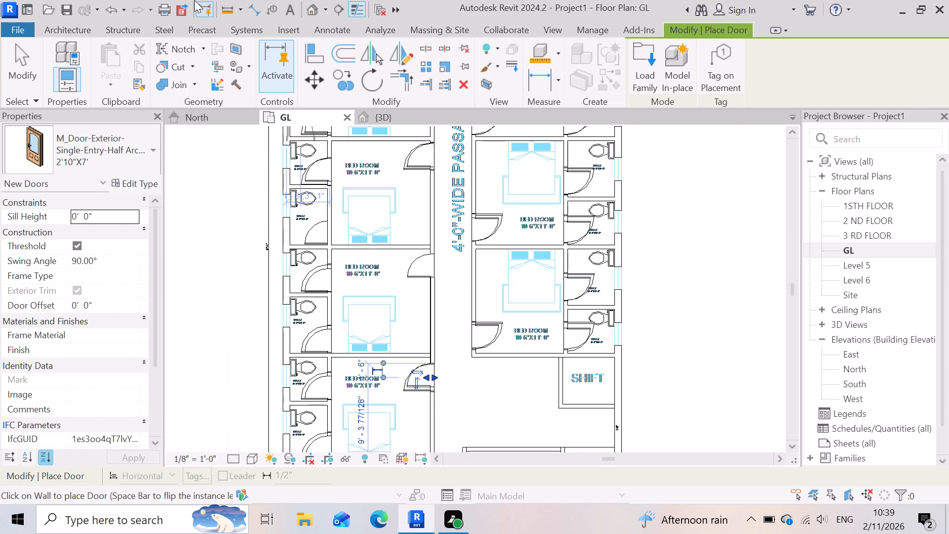
click(59, 28)
click(66, 62)
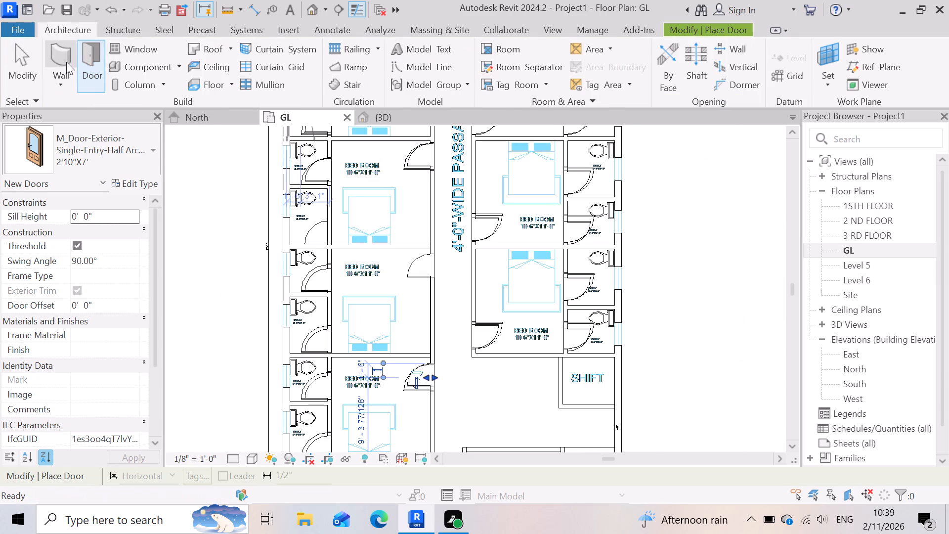
click(421, 81)
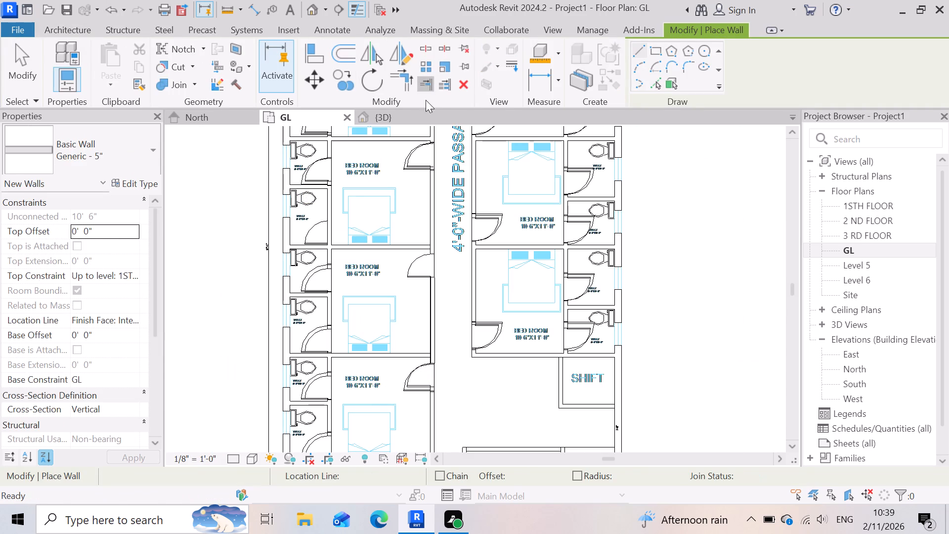
scroll(421, 237, up, 7)
scroll(446, 287, up, 1)
click(434, 168)
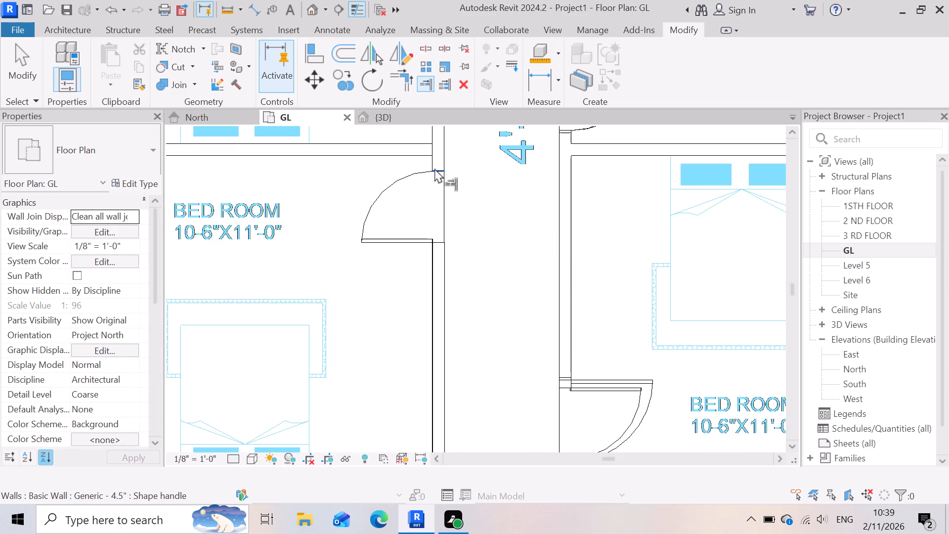
click(437, 239)
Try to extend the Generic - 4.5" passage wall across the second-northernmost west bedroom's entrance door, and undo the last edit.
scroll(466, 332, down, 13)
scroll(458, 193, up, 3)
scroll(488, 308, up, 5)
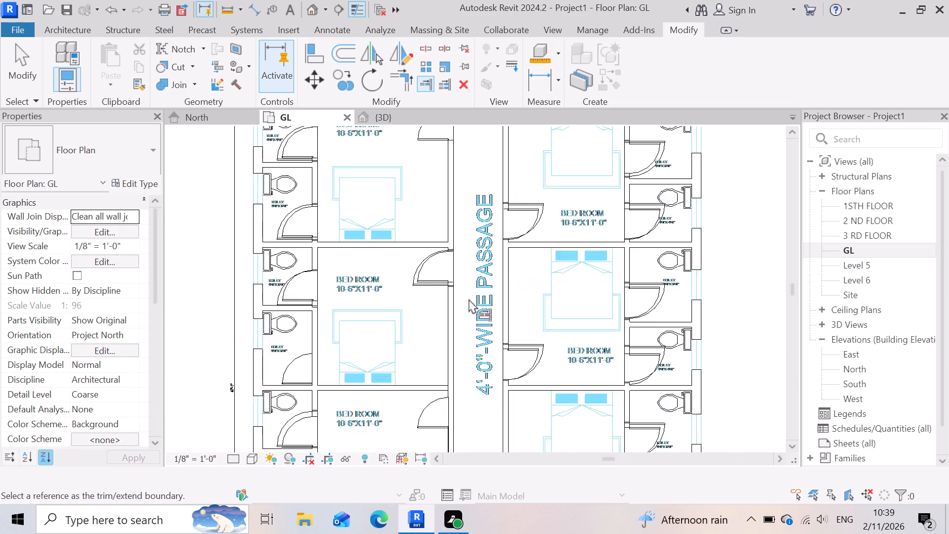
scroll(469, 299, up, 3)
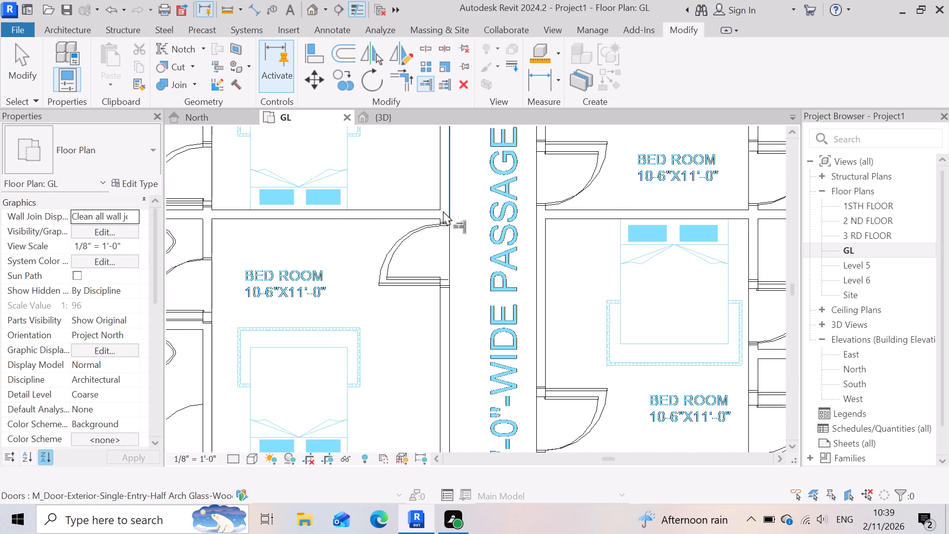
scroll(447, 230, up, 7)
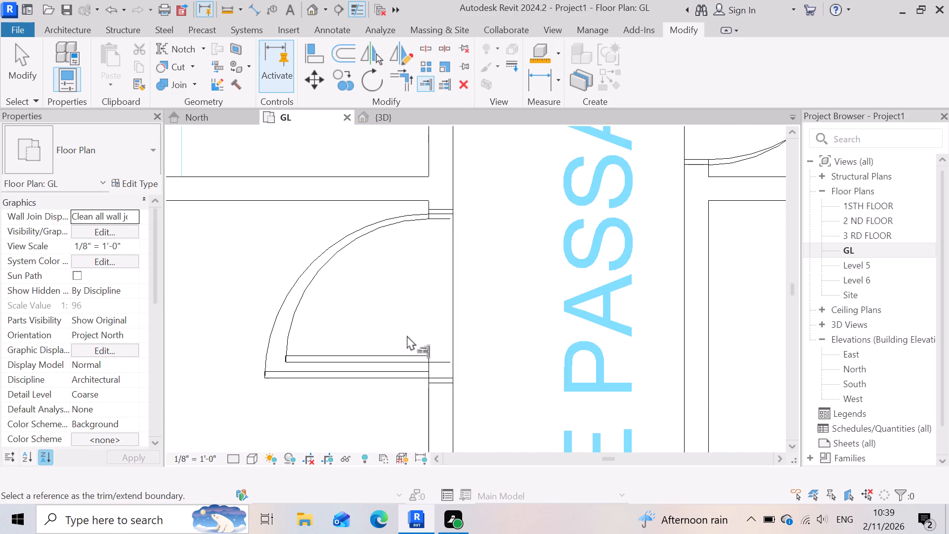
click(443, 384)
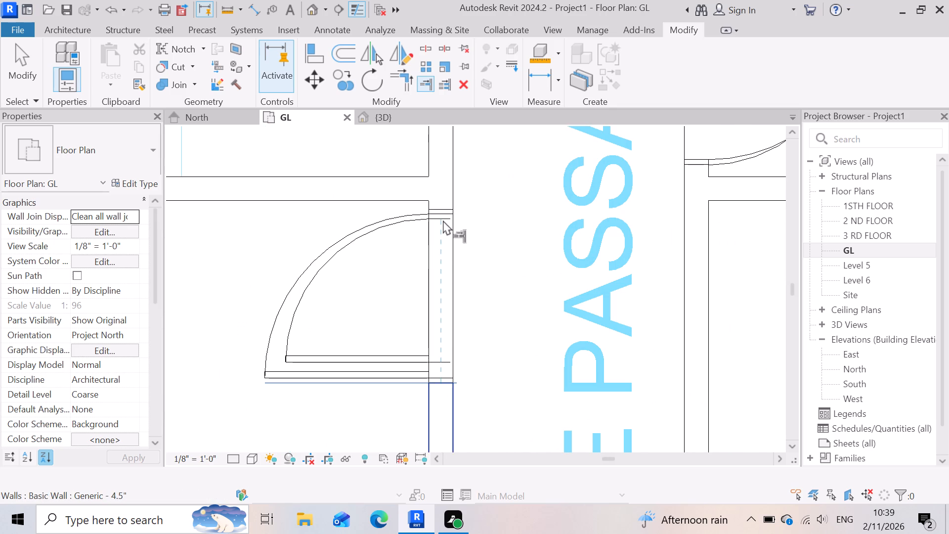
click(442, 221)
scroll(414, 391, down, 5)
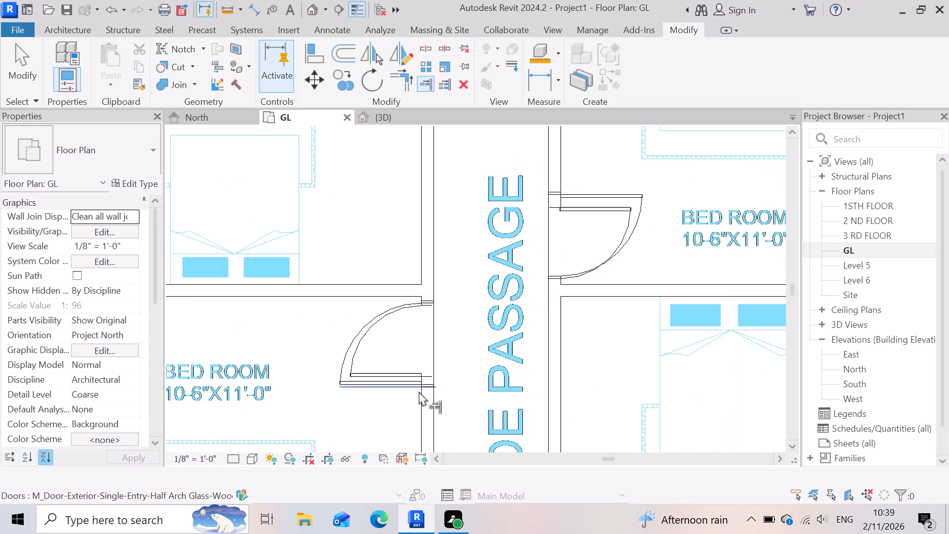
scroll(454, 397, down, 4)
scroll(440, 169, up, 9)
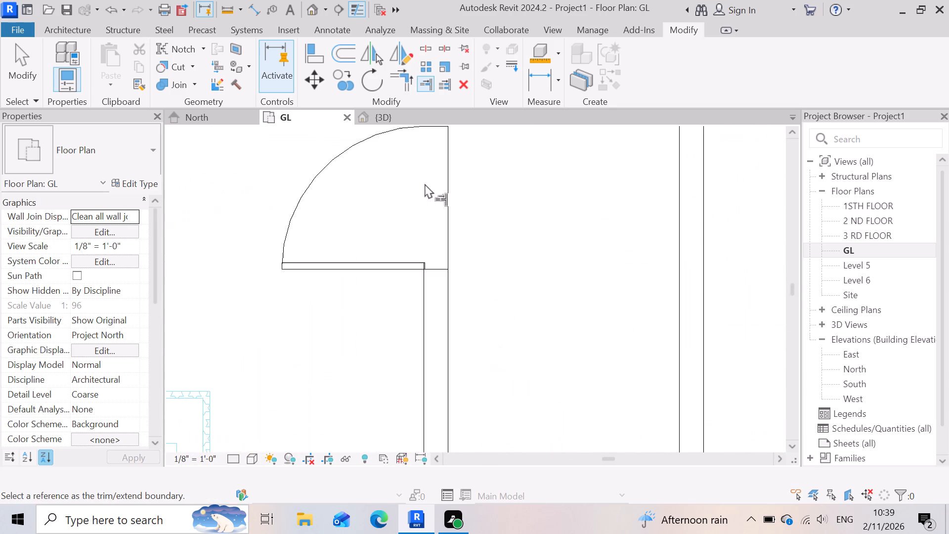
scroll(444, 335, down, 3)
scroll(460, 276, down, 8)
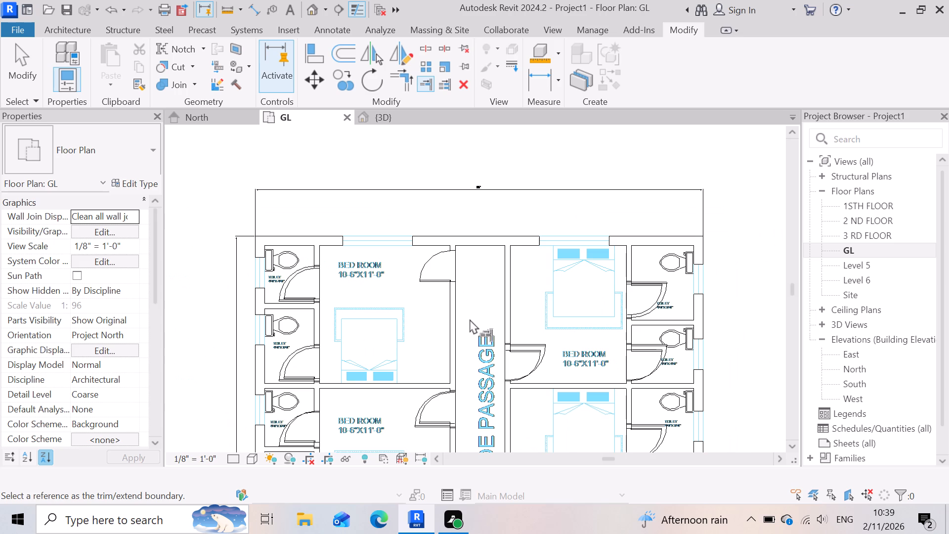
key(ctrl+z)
Extend the Generic - 4.5" passage wall north across the northernmost west bedroom's entrance door gap.
scroll(465, 355, down, 5)
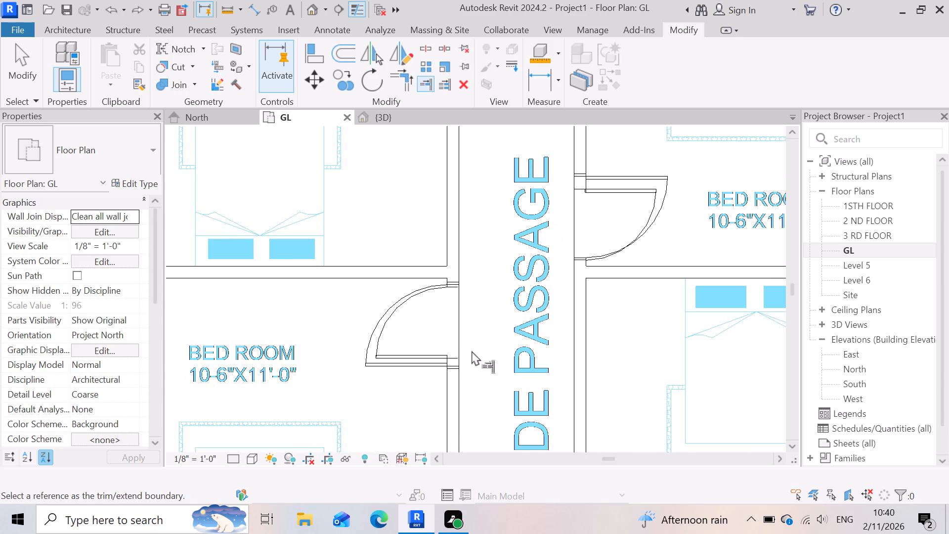
scroll(466, 348, down, 1)
scroll(511, 379, down, 8)
scroll(532, 229, up, 3)
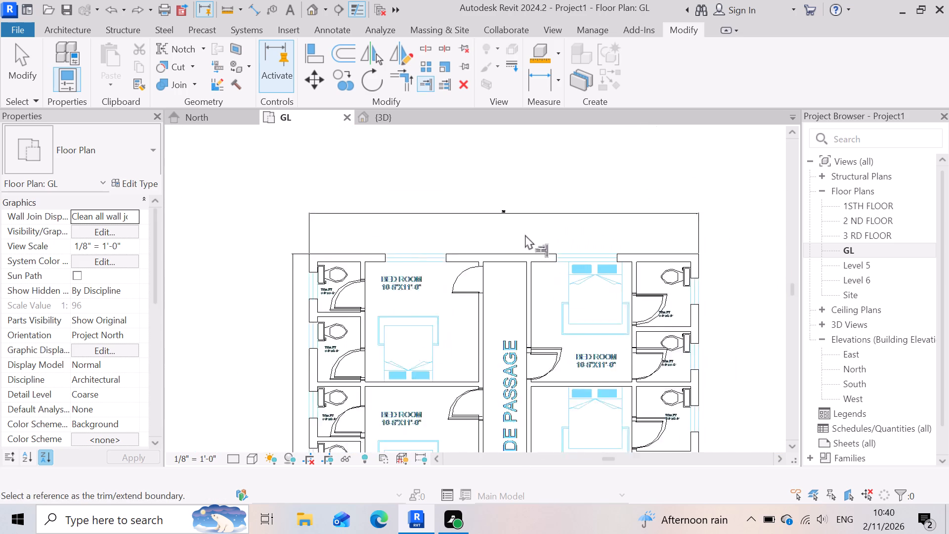
scroll(525, 234, up, 9)
click(432, 246)
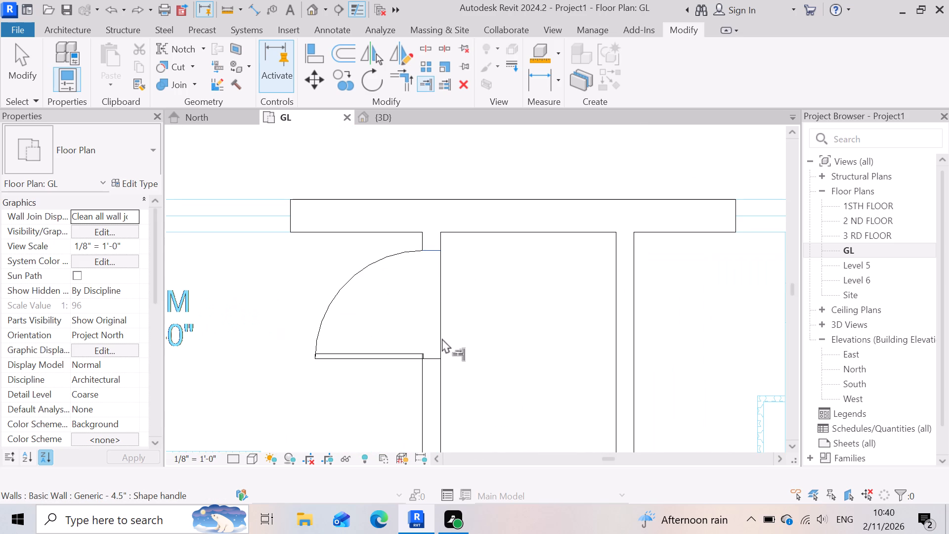
click(429, 362)
scroll(424, 291, down, 10)
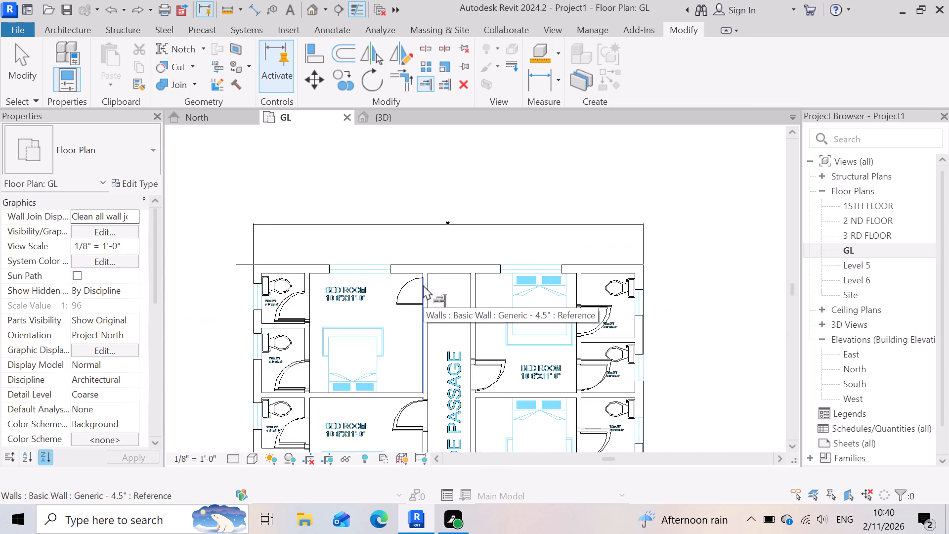
scroll(423, 285, down, 12)
scroll(438, 361, up, 5)
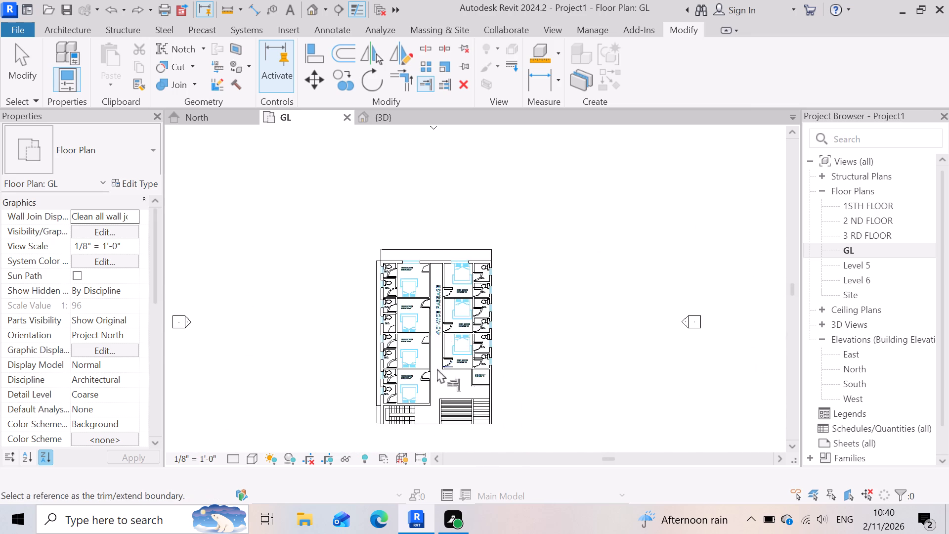
Extend the Generic - 4.5" passage wall north to the north jamb of the southernmost west bedroom's entrance door.
scroll(437, 368, up, 16)
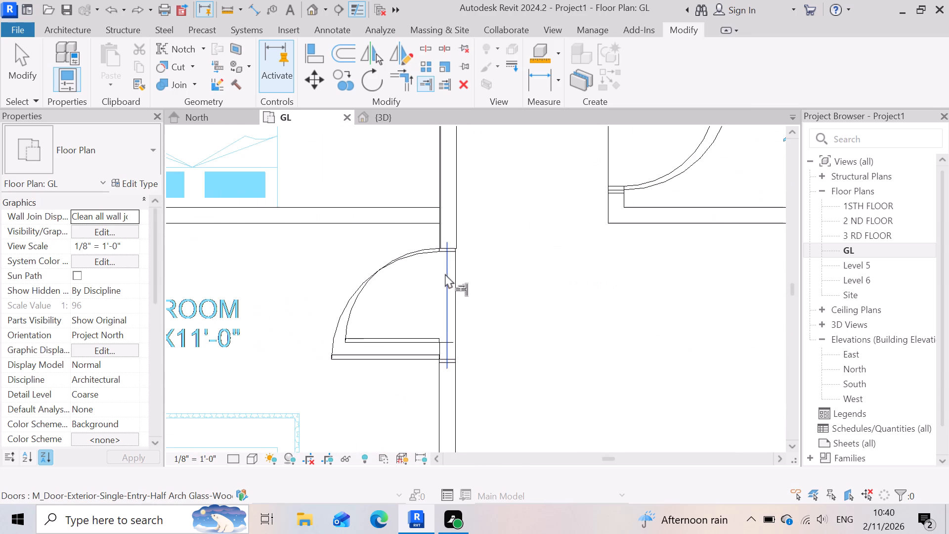
scroll(445, 258, up, 7)
click(460, 242)
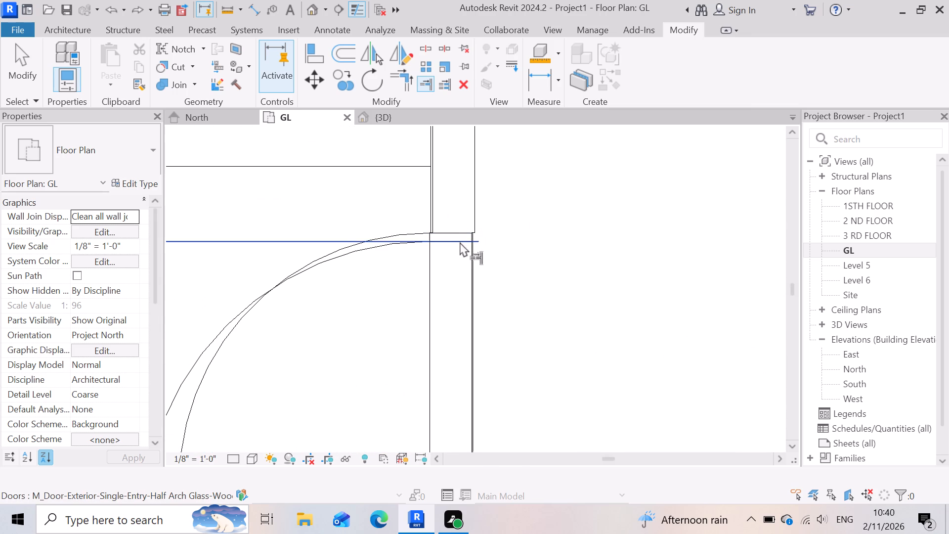
scroll(455, 263, down, 5)
scroll(447, 356, down, 9)
scroll(452, 378, up, 7)
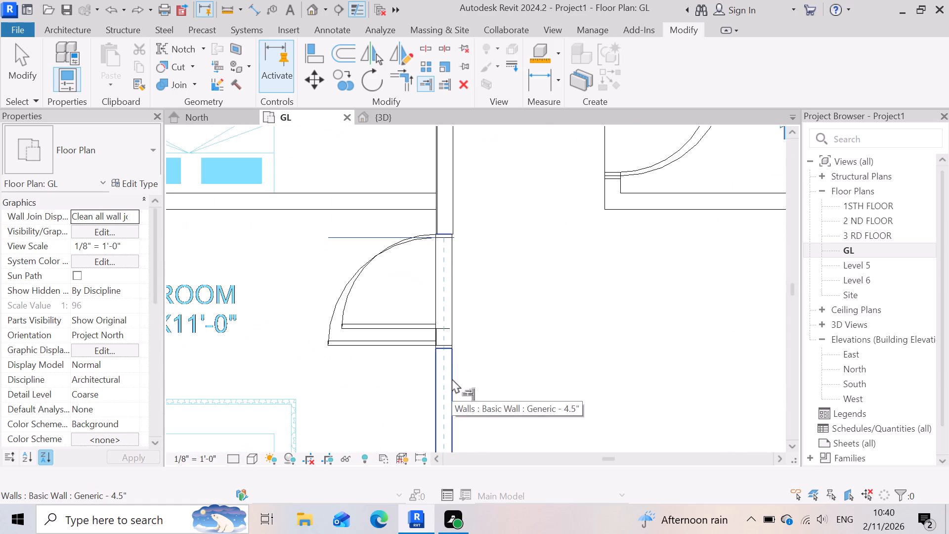
click(440, 370)
scroll(530, 359, down, 7)
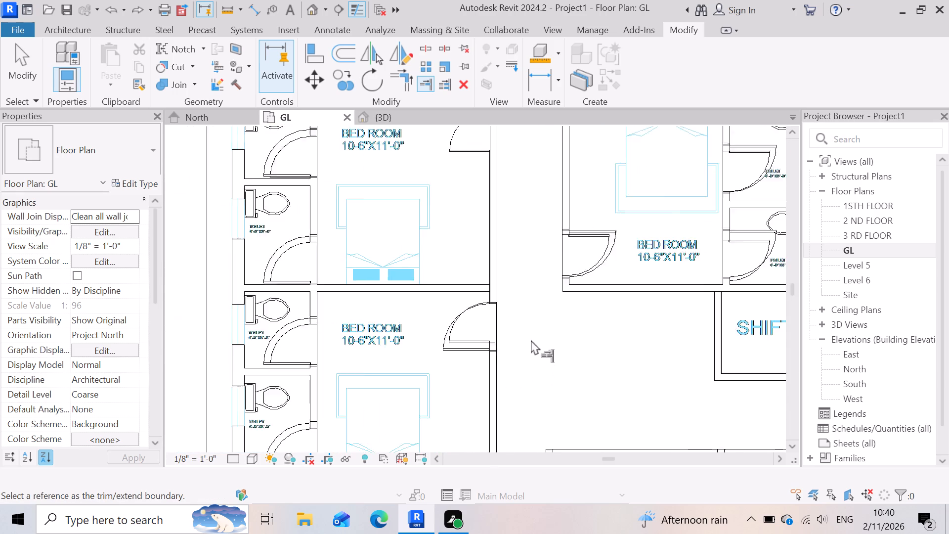
scroll(531, 340, down, 1)
scroll(453, 374, down, 4)
scroll(546, 390, down, 4)
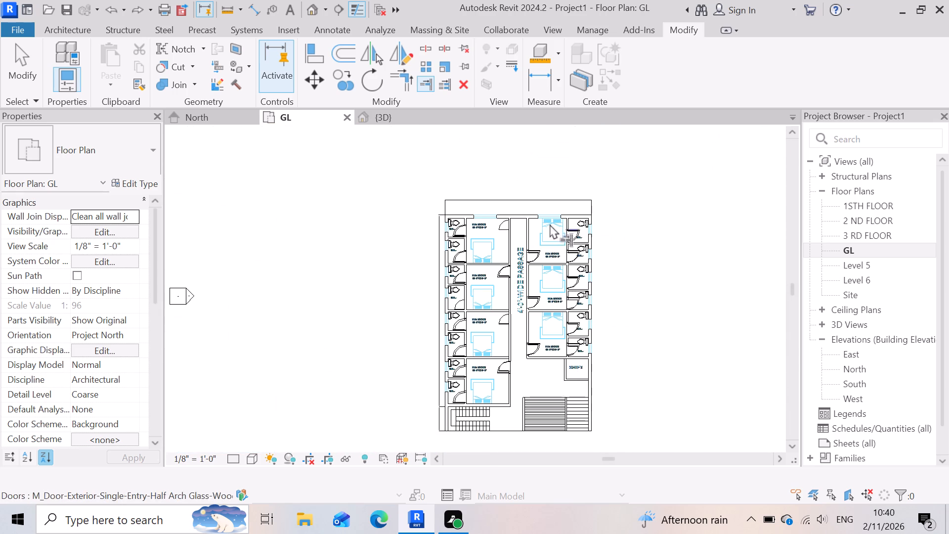
Place a 2'10"X7' Single-Entry-Half Arch door over the northernmost west bedroom's plan entrance door, swinging into the bedroom.
click(68, 31)
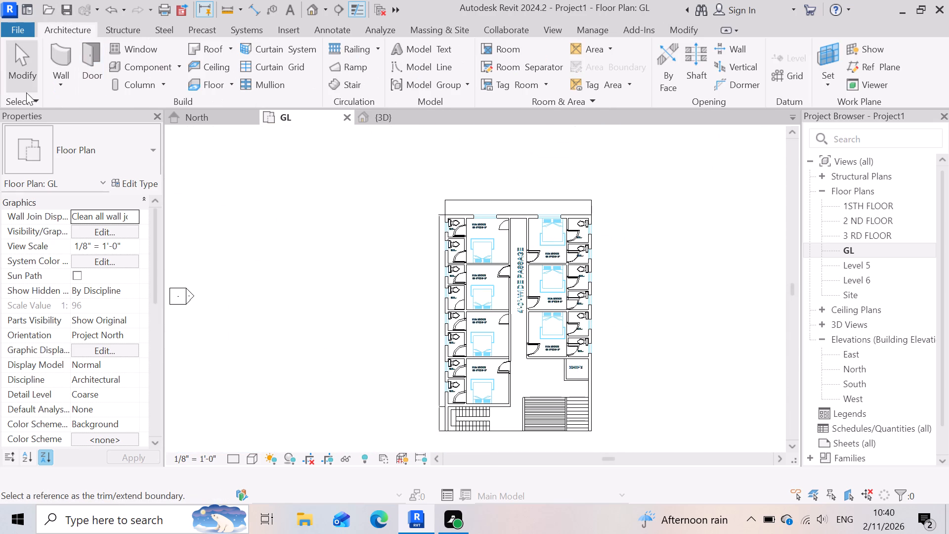
click(97, 68)
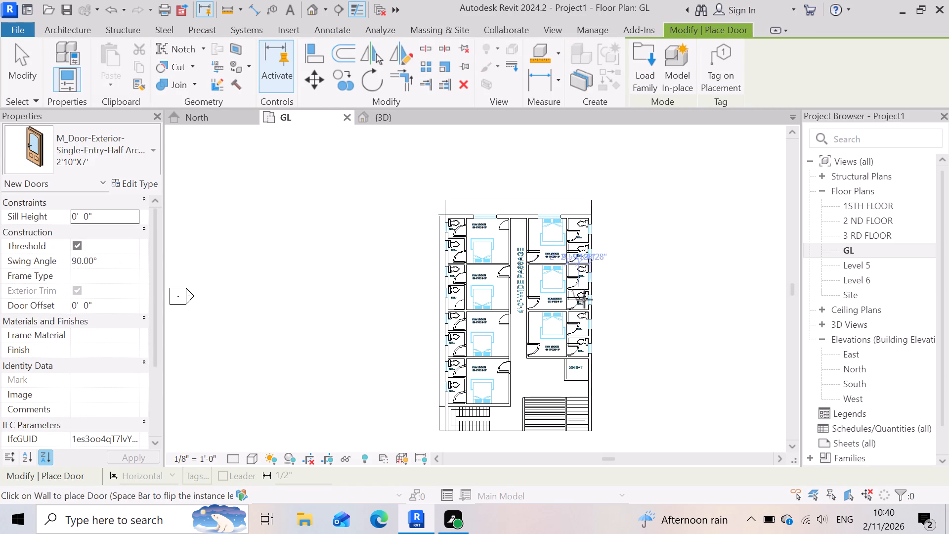
scroll(544, 356, up, 1)
scroll(522, 320, up, 6)
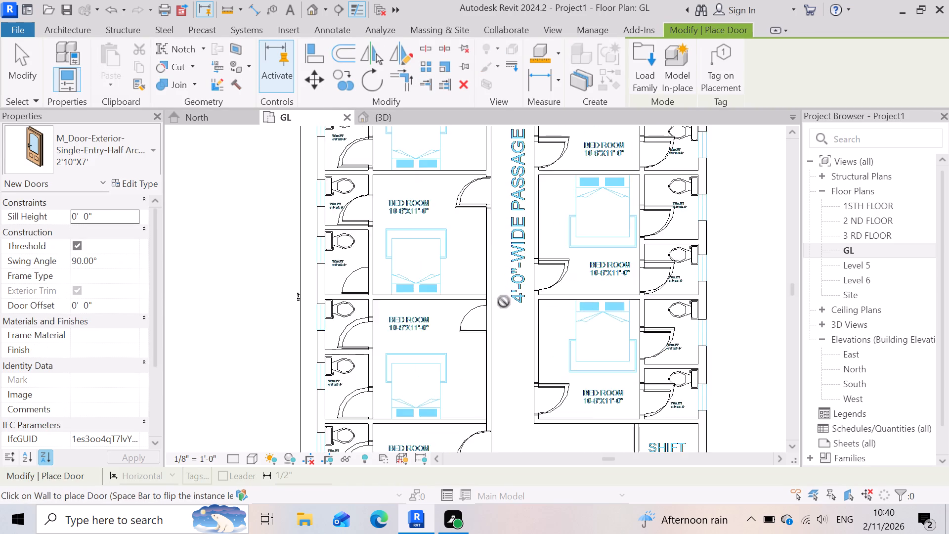
scroll(504, 302, up, 7)
scroll(523, 387, down, 7)
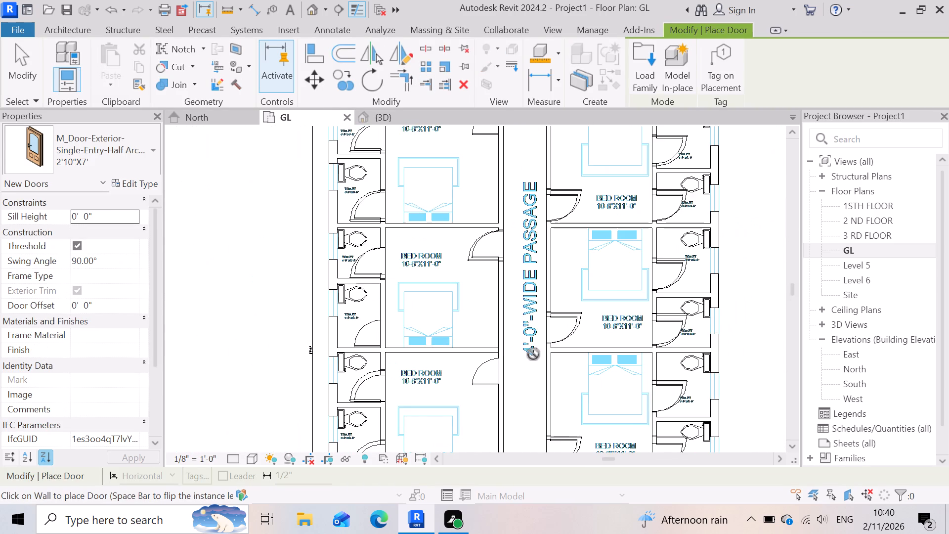
scroll(534, 322, down, 5)
scroll(533, 219, up, 12)
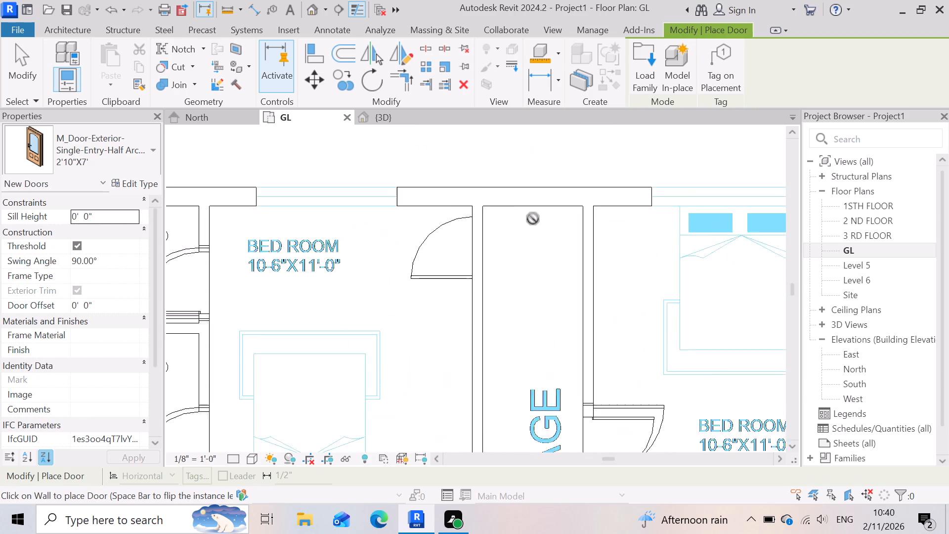
scroll(533, 219, up, 3)
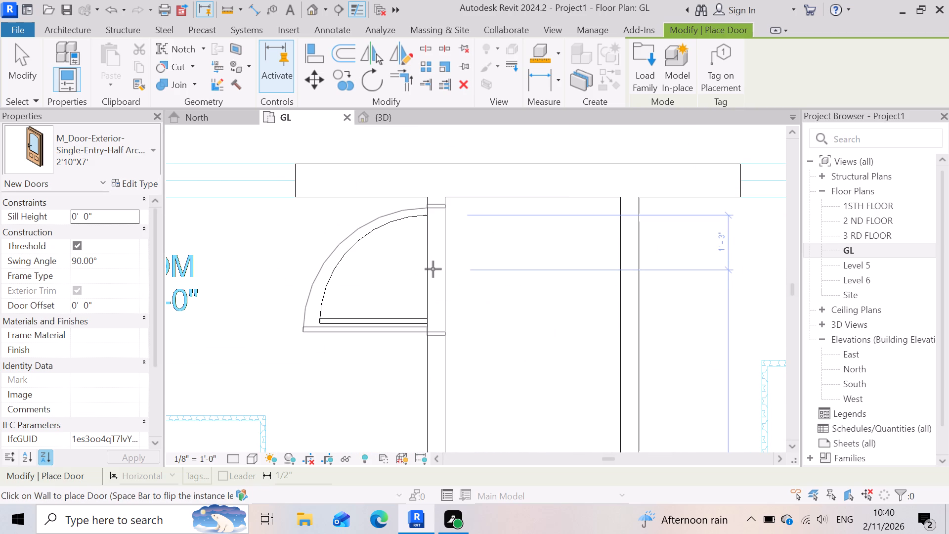
click(433, 269)
Place a 2'10"X7' Single-Entry-Half Arch door over the plan entrance door of the second west bedroom from the south, swinging inward.
scroll(441, 255, down, 9)
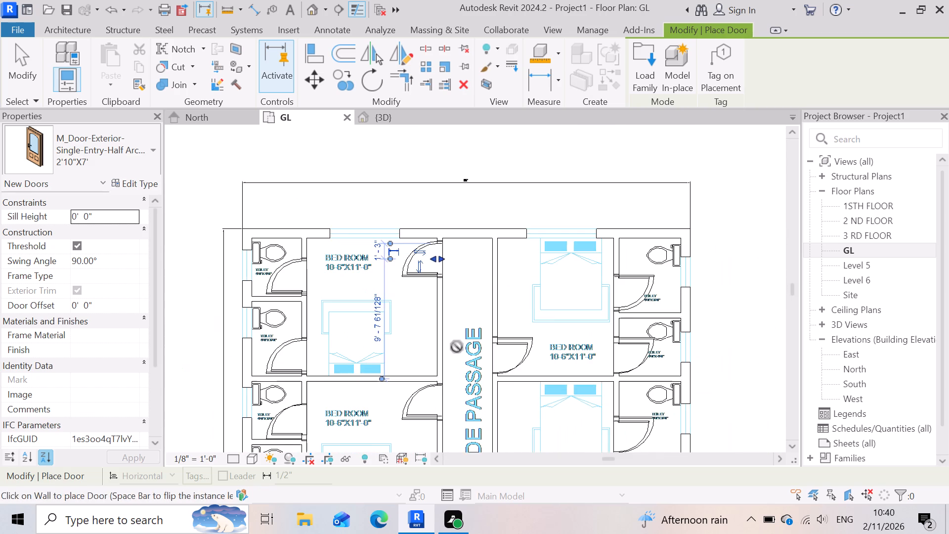
scroll(434, 403, up, 7)
scroll(462, 300, down, 6)
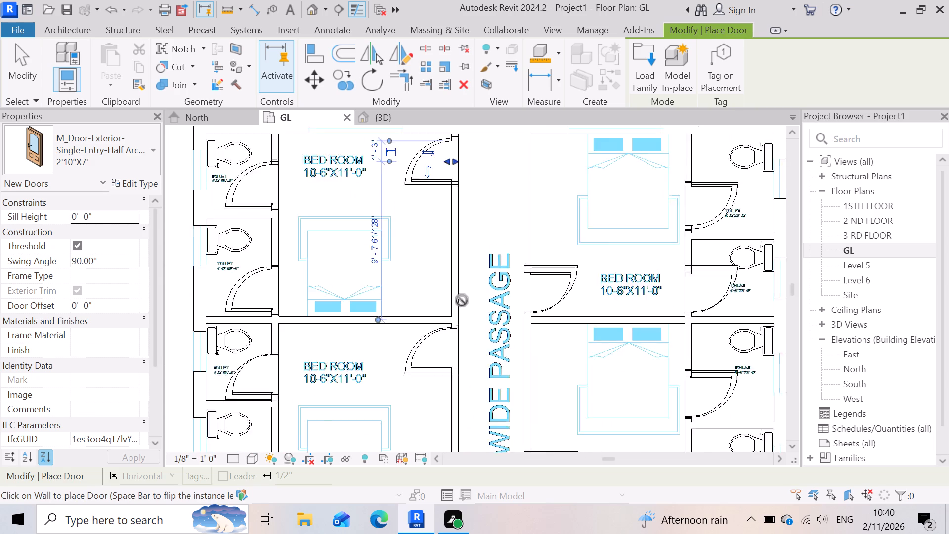
scroll(462, 300, down, 8)
scroll(458, 428, up, 6)
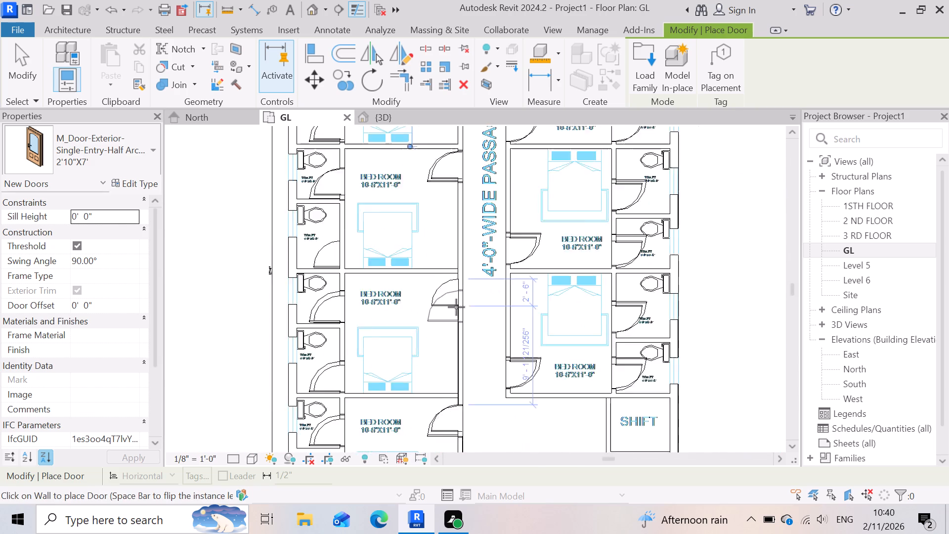
scroll(456, 307, up, 5)
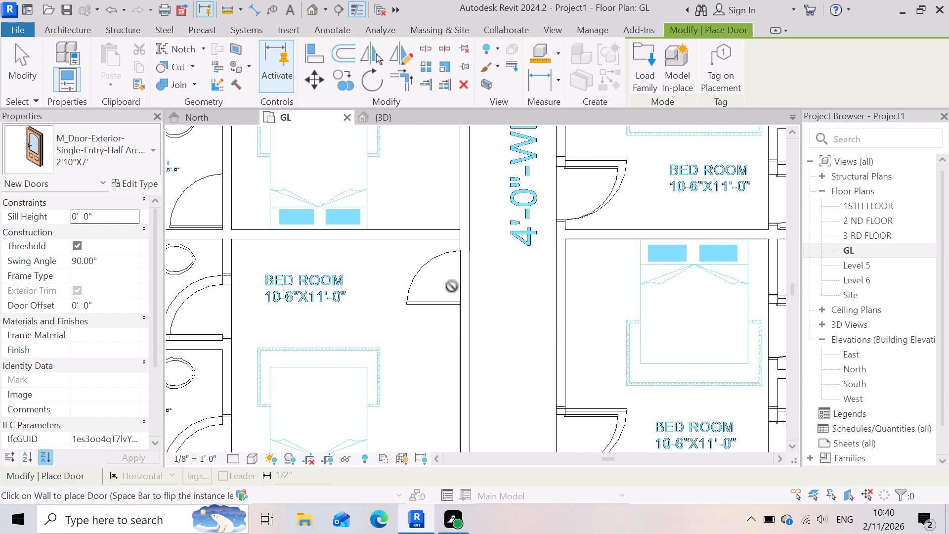
scroll(459, 283, up, 5)
click(465, 277)
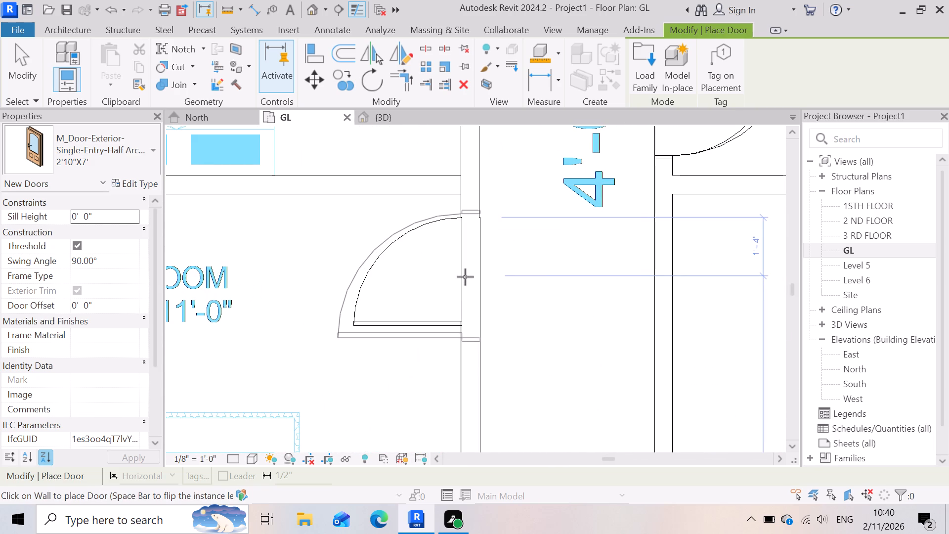
Examine the placed west bedroom doors and the surrounding walls in plan and in the 3D view.
scroll(465, 277, down, 14)
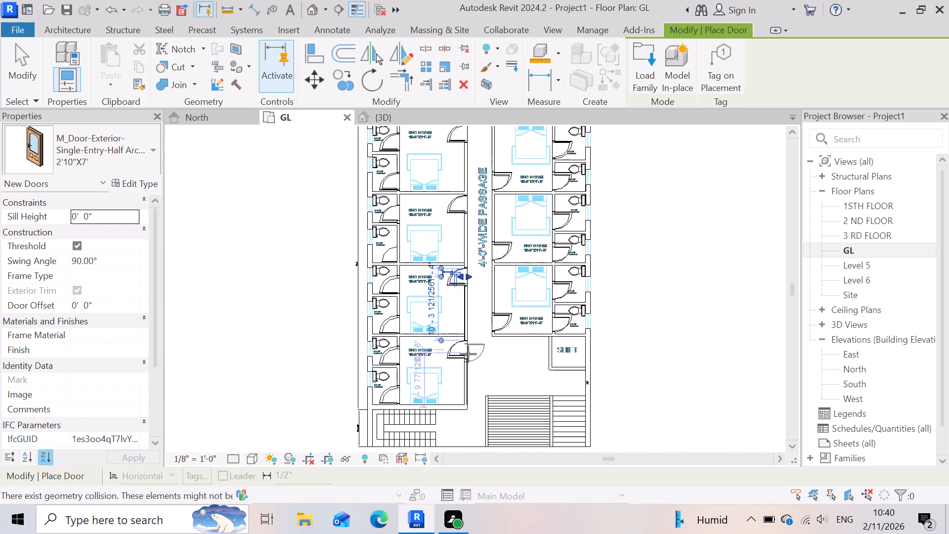
scroll(470, 358, up, 9)
scroll(450, 356, down, 9)
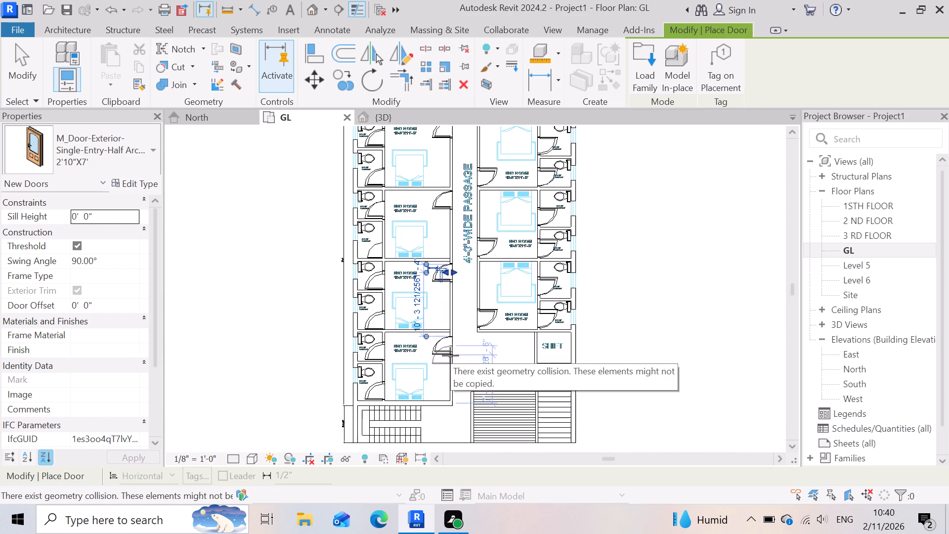
scroll(450, 356, down, 5)
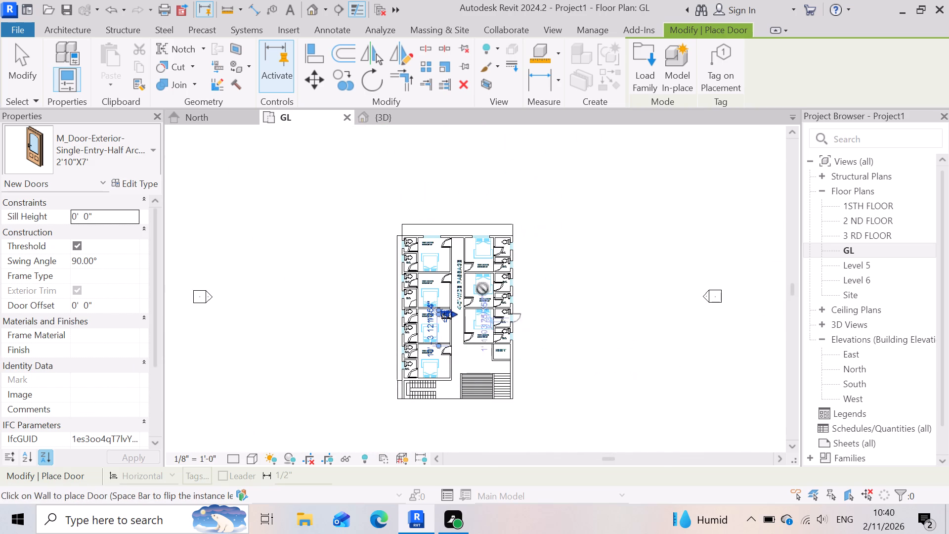
scroll(482, 289, up, 11)
scroll(551, 349, down, 4)
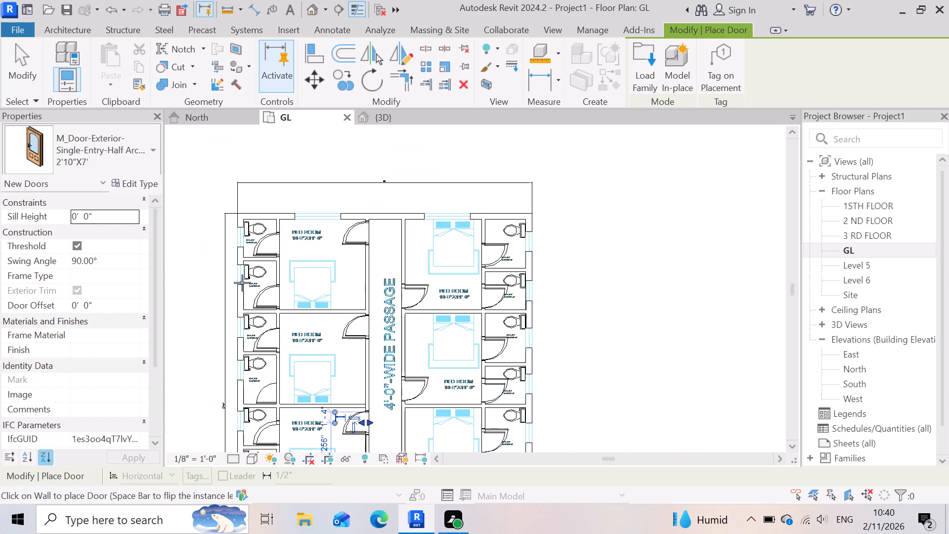
click(405, 118)
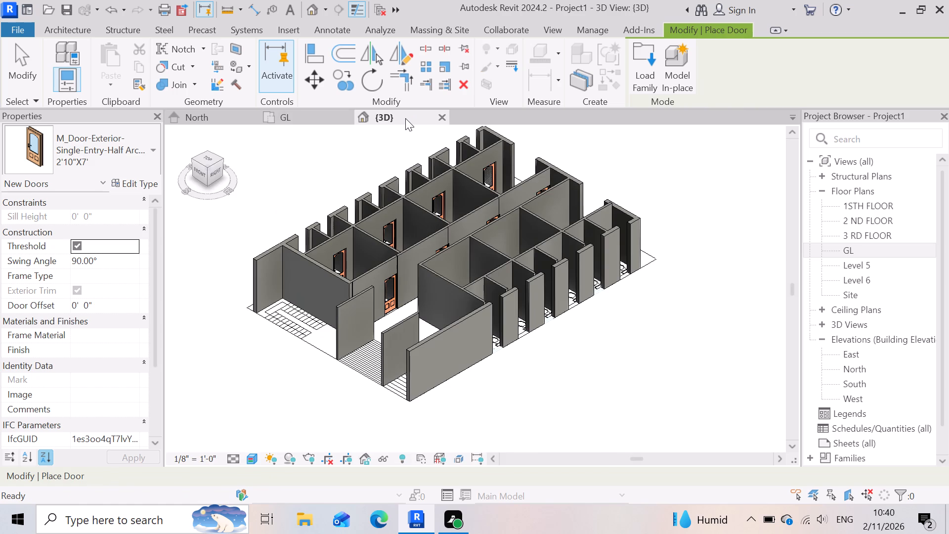
scroll(642, 208, up, 3)
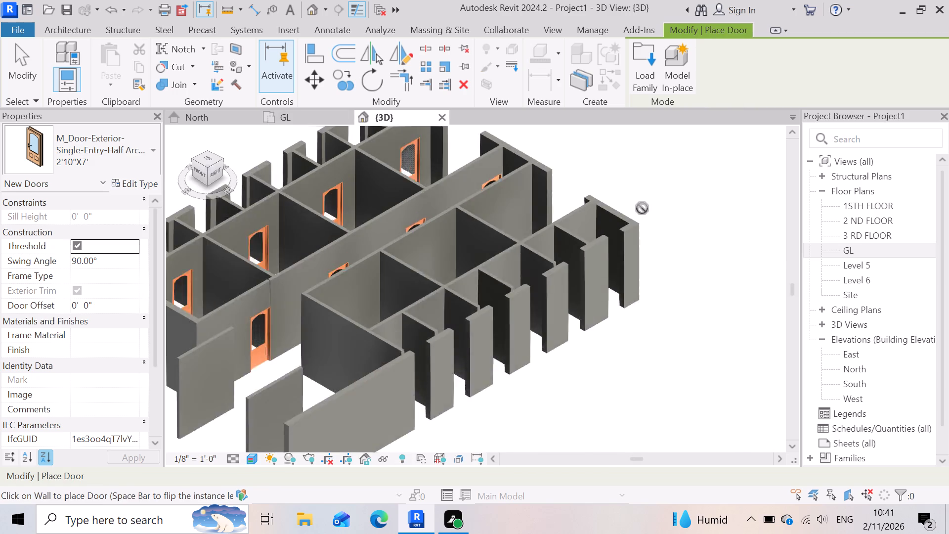
scroll(642, 208, up, 2)
scroll(625, 227, down, 4)
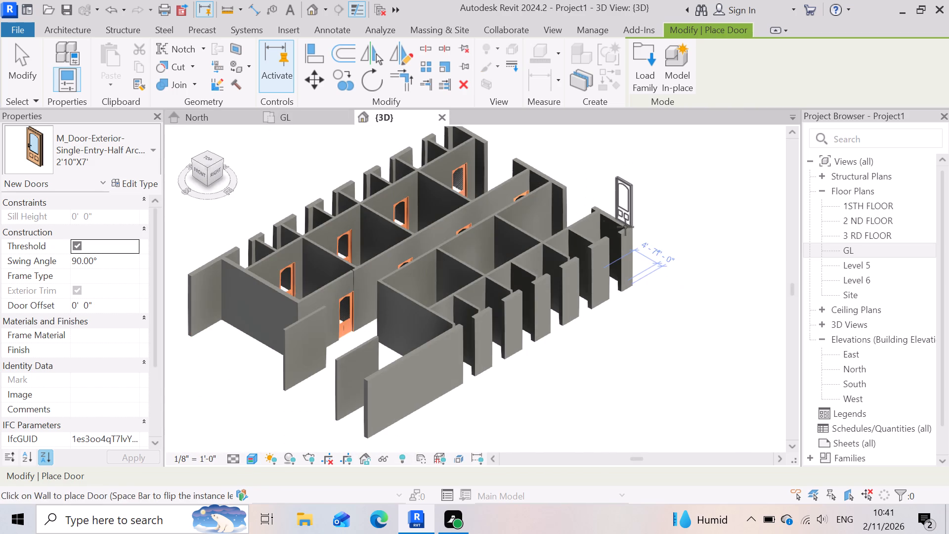
scroll(361, 293, up, 2)
scroll(369, 332, up, 9)
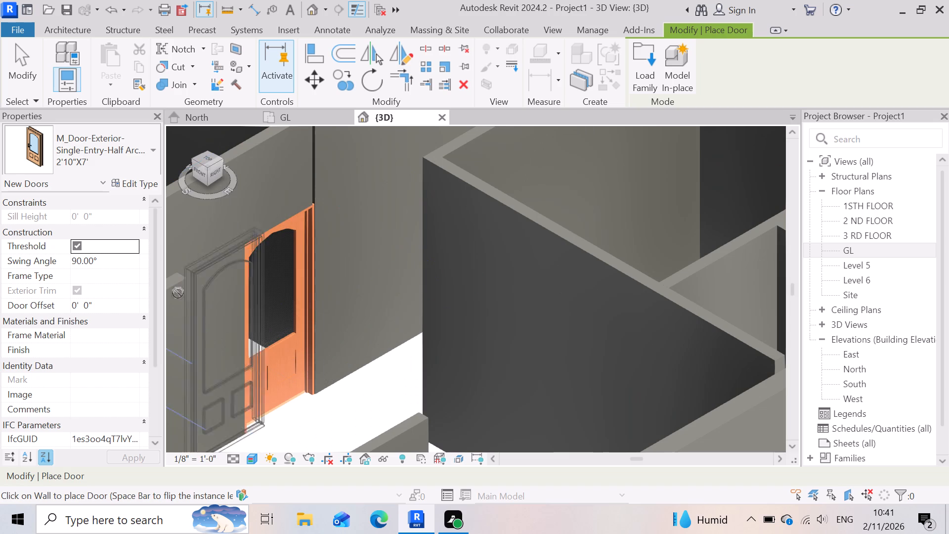
scroll(387, 265, down, 8)
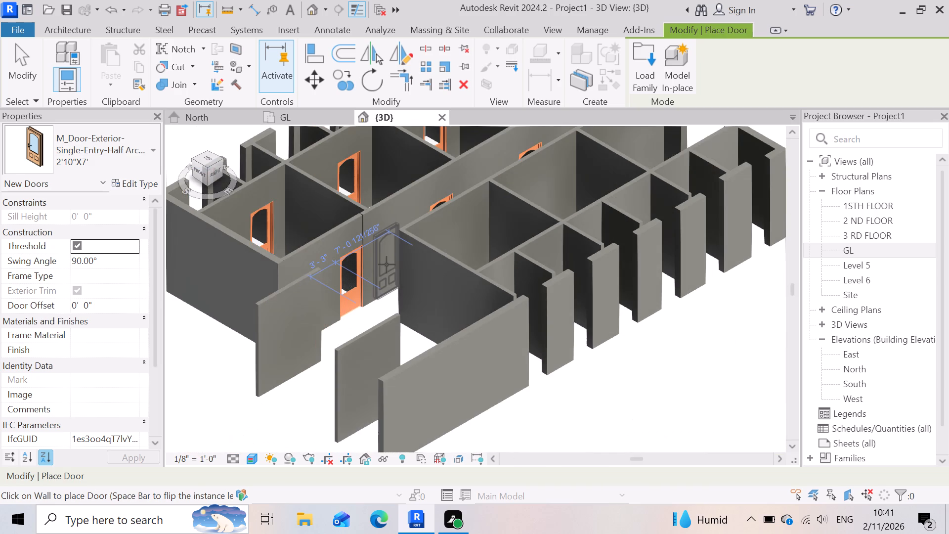
scroll(387, 265, down, 3)
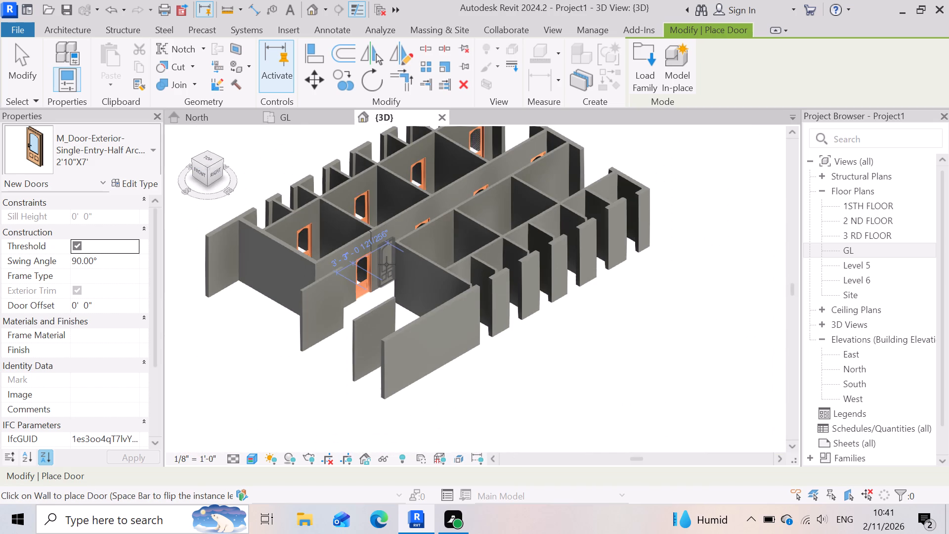
scroll(282, 248, up, 2)
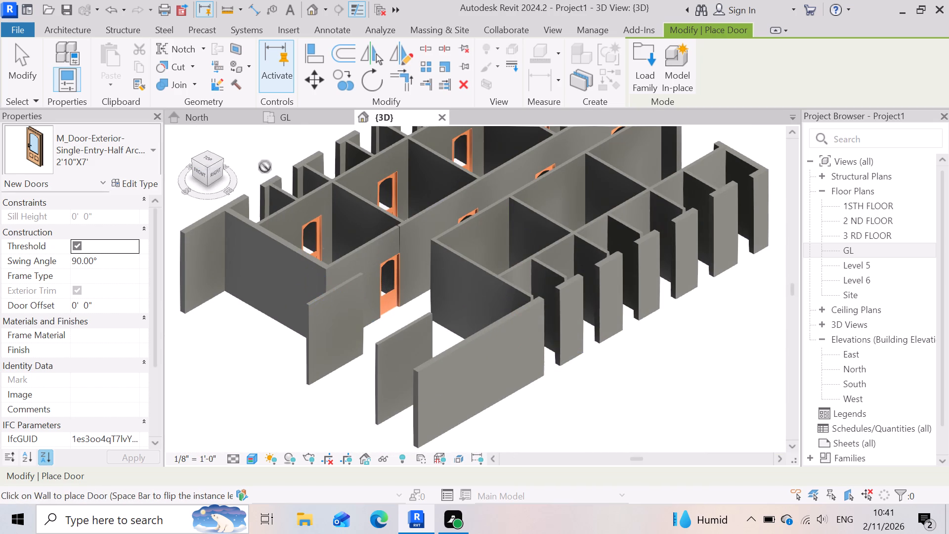
Examine the wall heights against the floor levels in the North elevation, and check the 3D view again.
click(298, 117)
scroll(429, 238, down, 4)
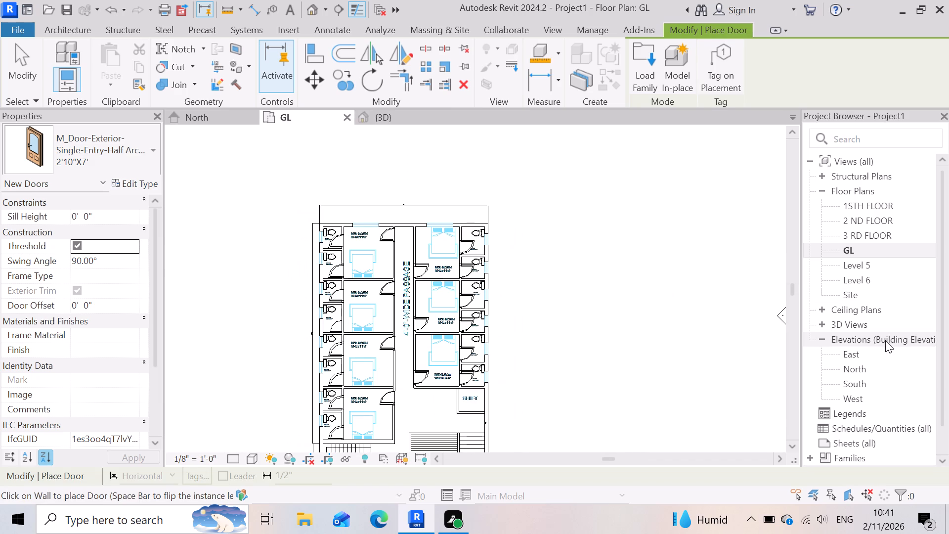
double_click(879, 369)
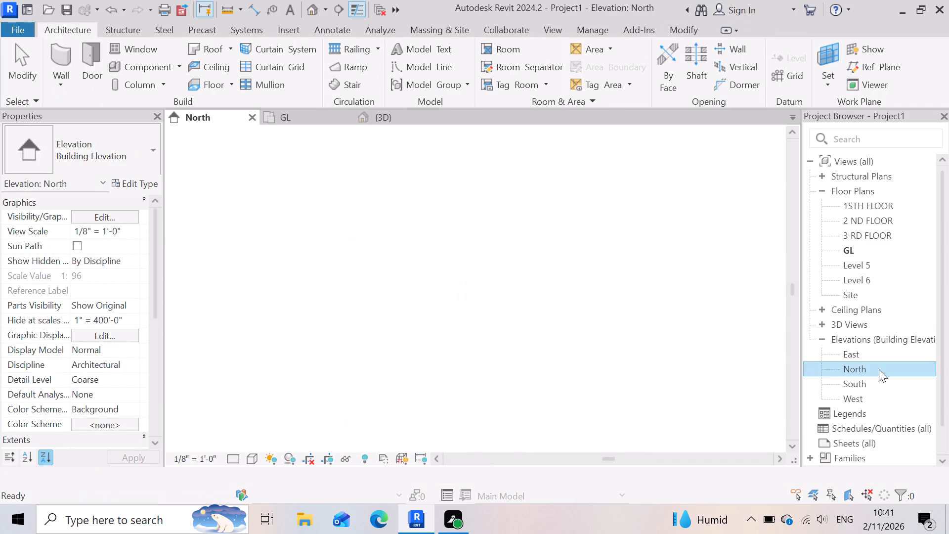
scroll(632, 343, up, 11)
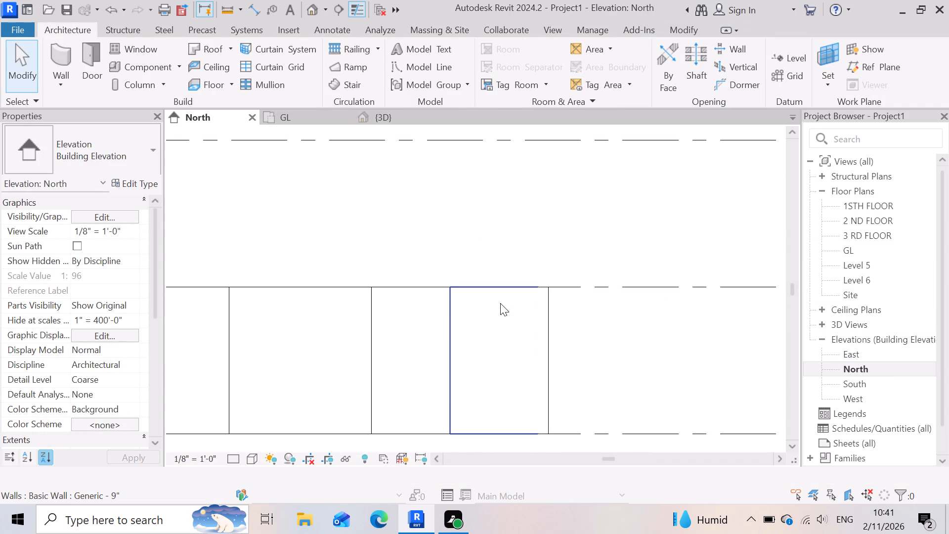
scroll(500, 303, up, 3)
scroll(478, 301, down, 12)
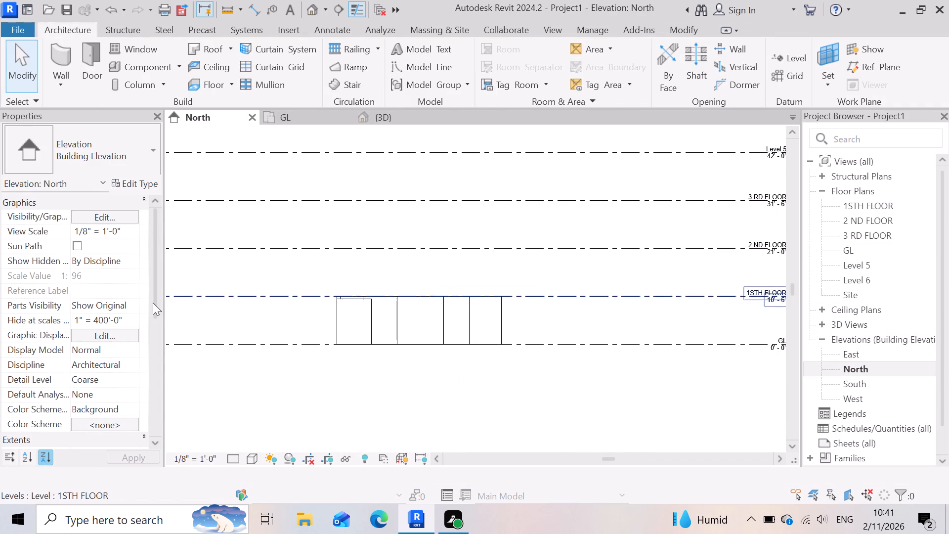
scroll(436, 346, down, 3)
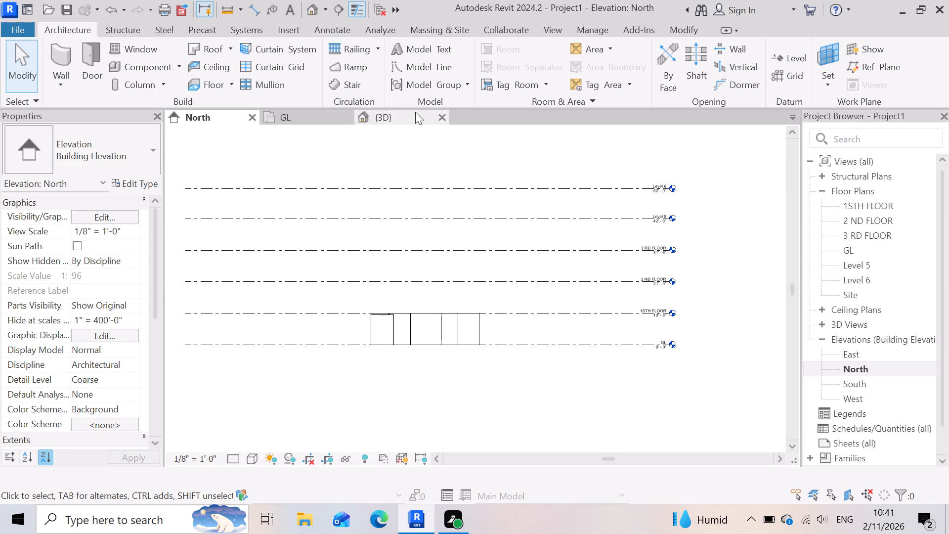
click(415, 112)
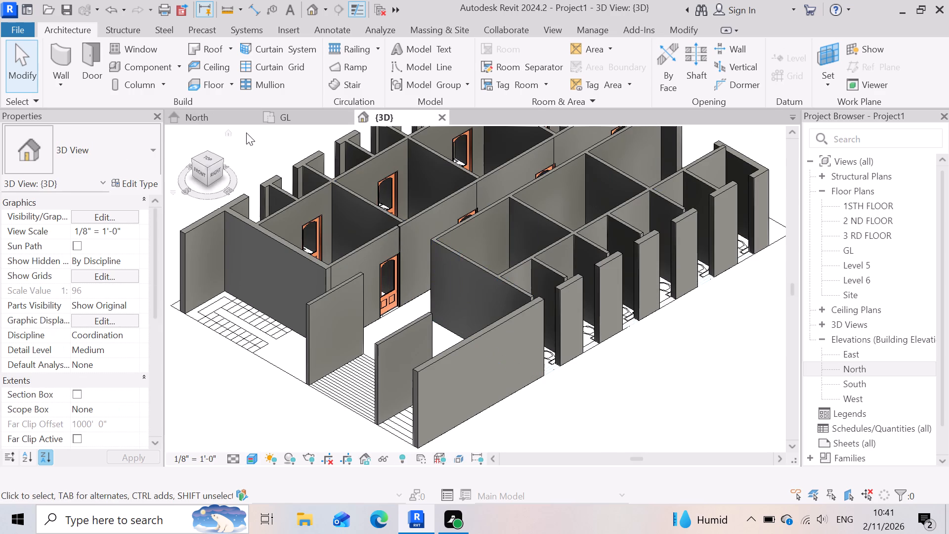
Open the GL floor plan at the northwest toilet.
click(285, 112)
scroll(393, 311, down, 3)
scroll(347, 238, up, 7)
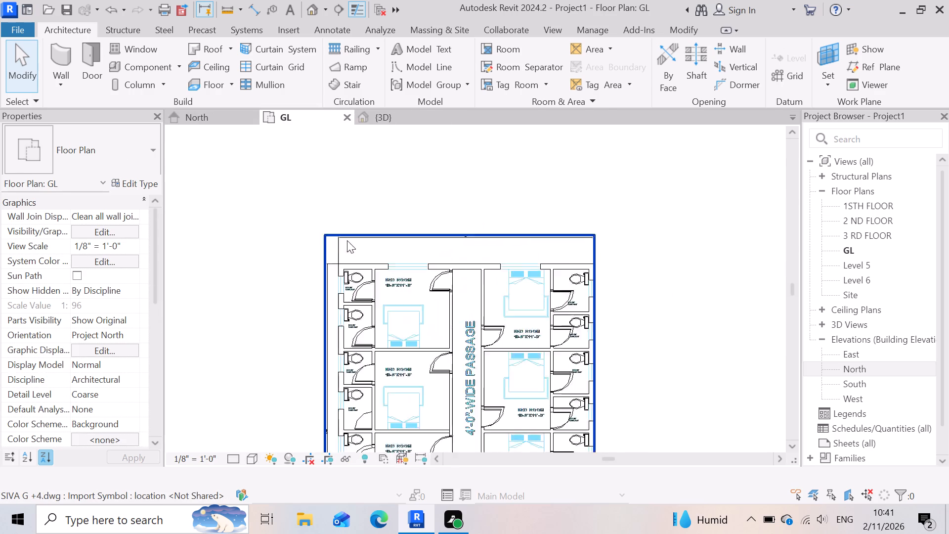
scroll(347, 240, up, 6)
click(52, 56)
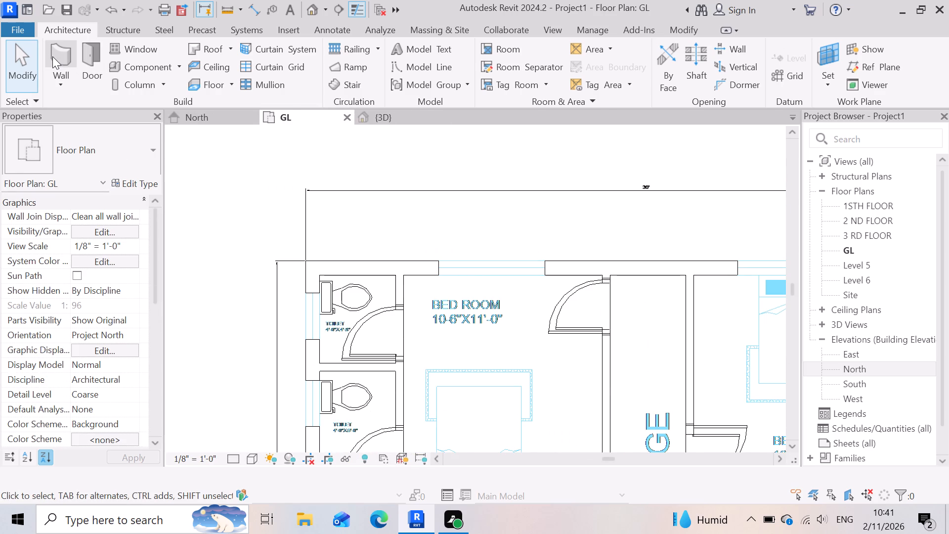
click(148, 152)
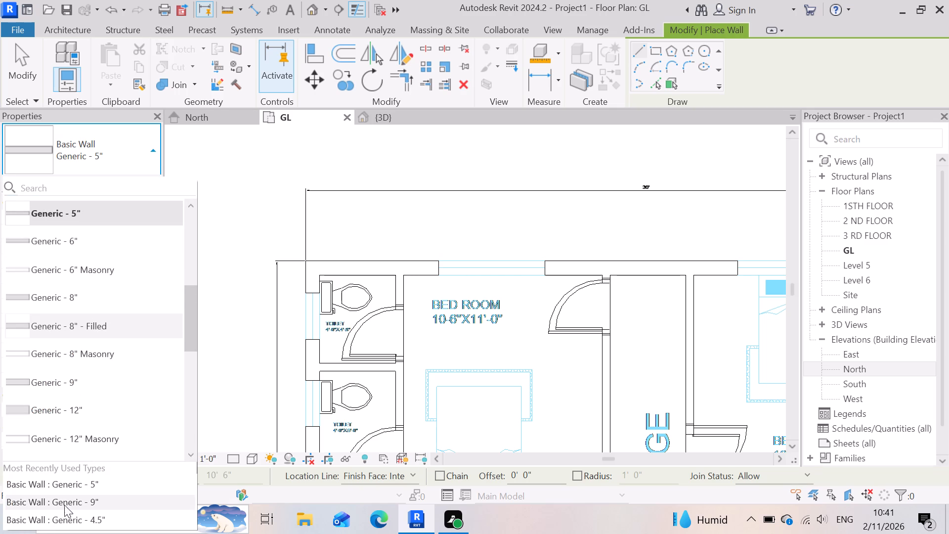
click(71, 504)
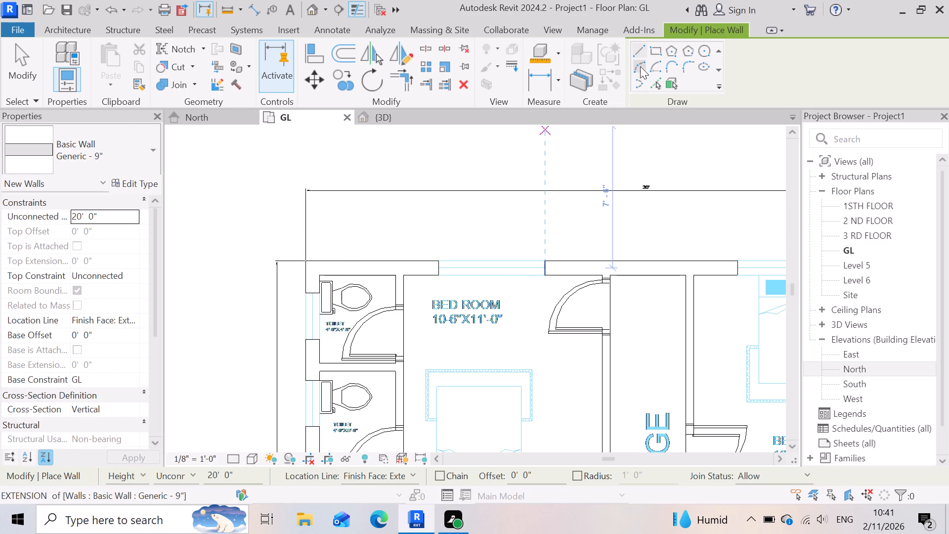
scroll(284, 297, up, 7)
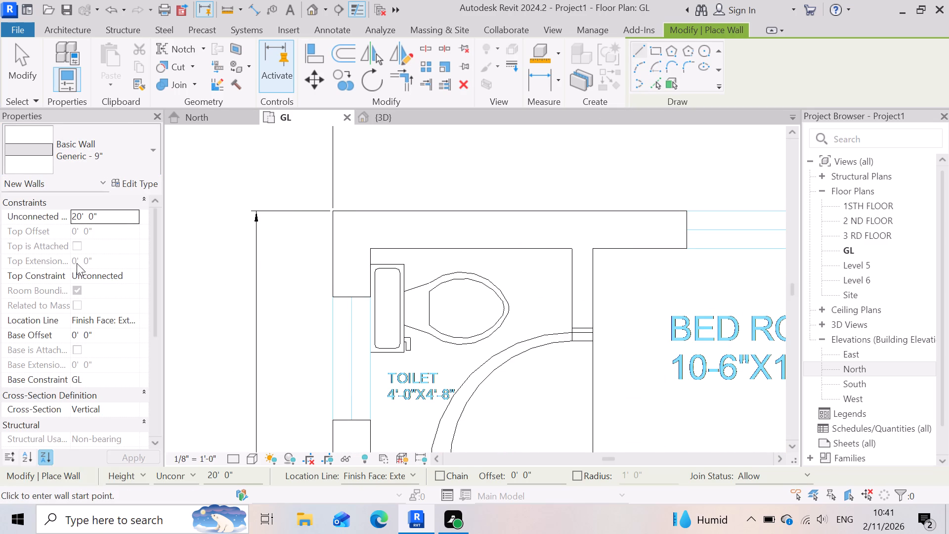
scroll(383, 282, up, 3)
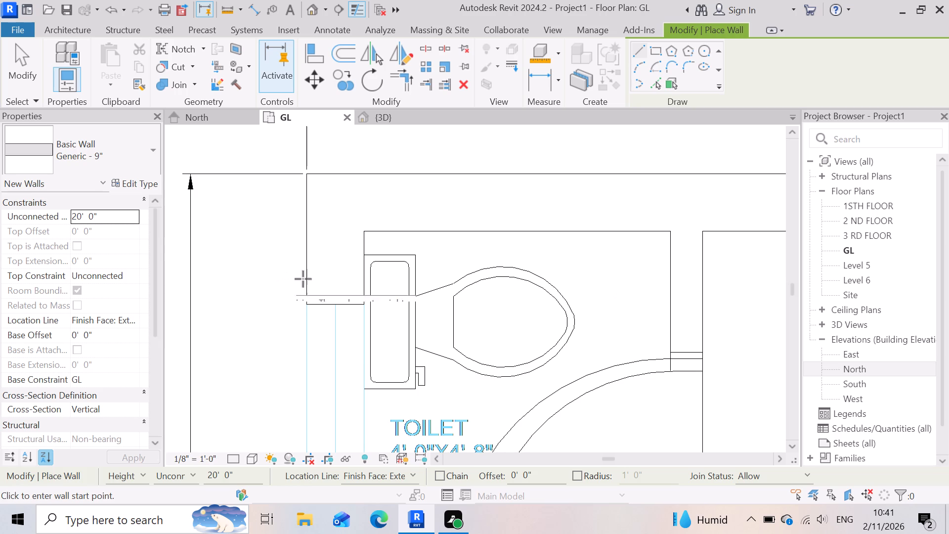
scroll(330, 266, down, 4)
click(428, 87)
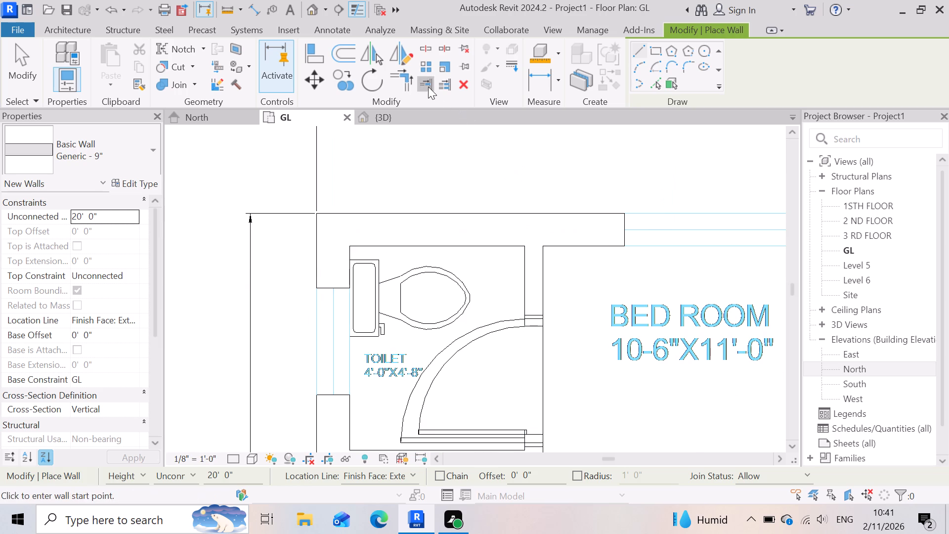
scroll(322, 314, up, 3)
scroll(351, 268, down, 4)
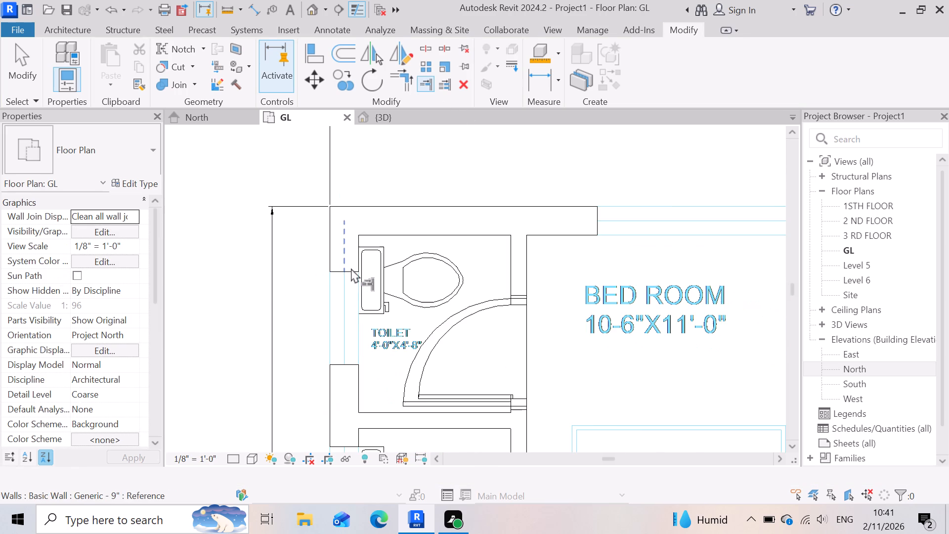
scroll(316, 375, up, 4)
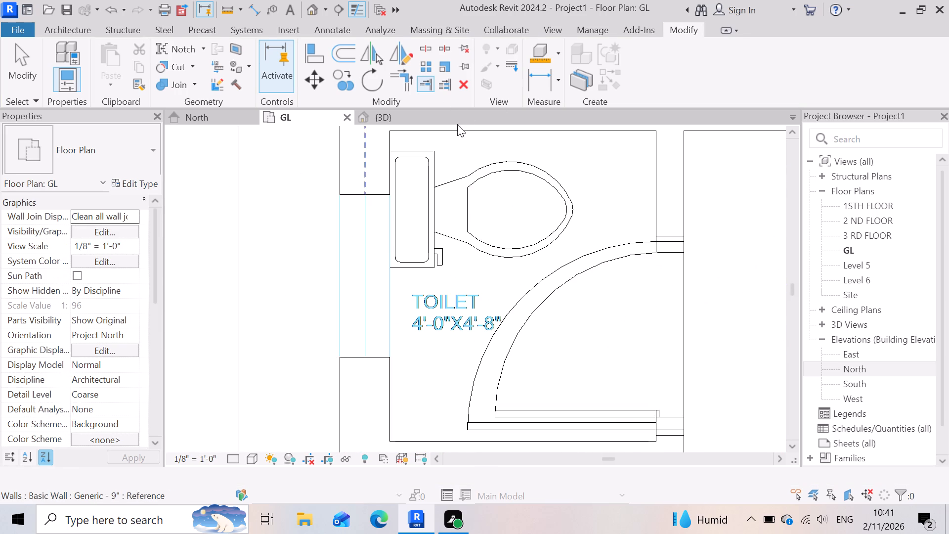
Measure the length of the window opening in the northwest toilet's west wall.
click(258, 6)
scroll(416, 303, up, 3)
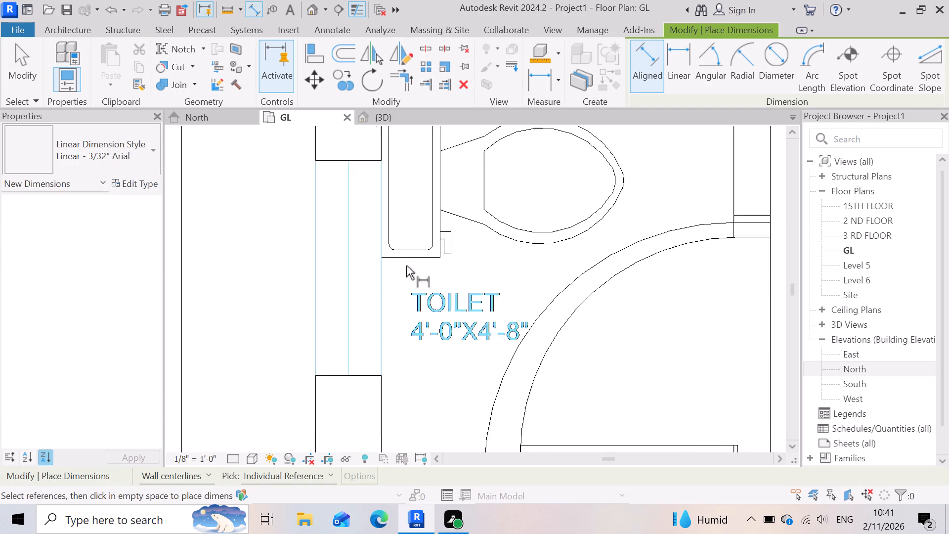
click(356, 139)
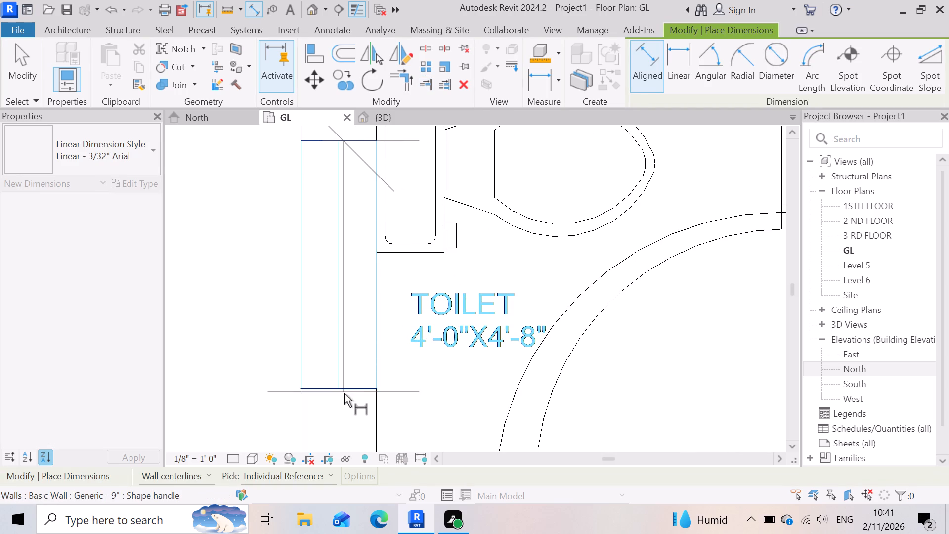
click(345, 388)
scroll(345, 387, down, 3)
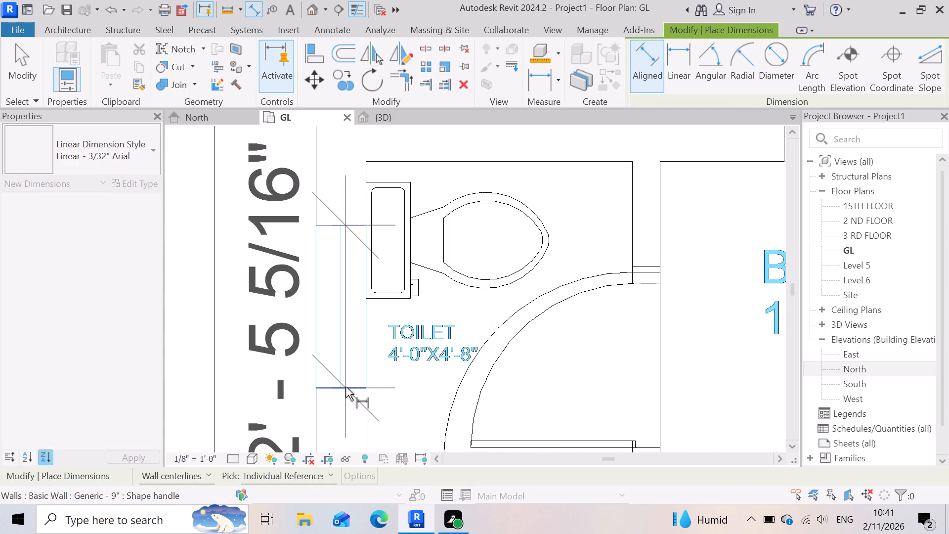
scroll(345, 387, down, 2)
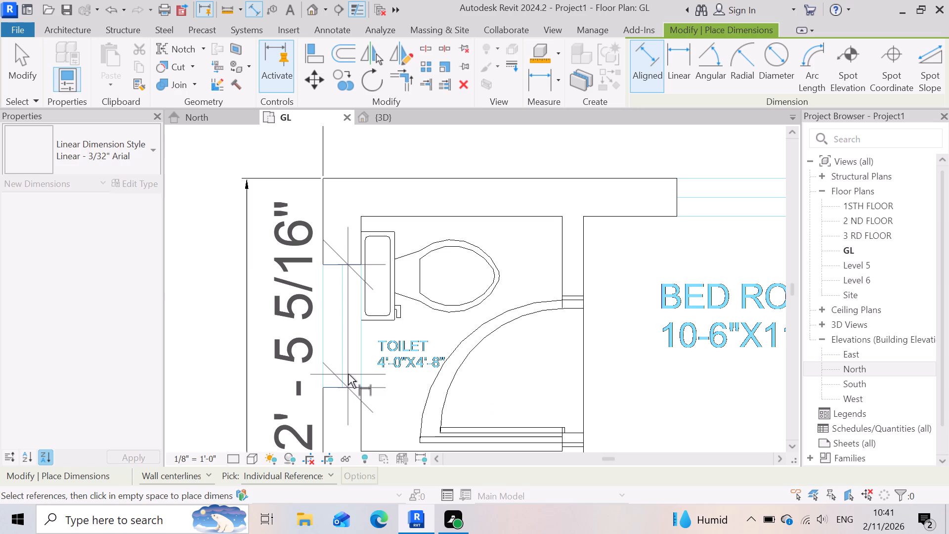
key(Escape)
scroll(403, 336, down, 8)
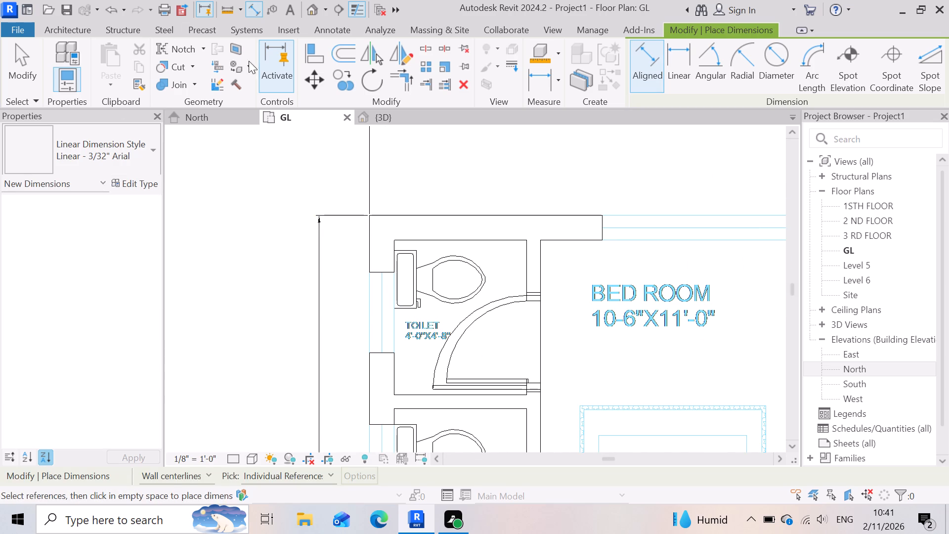
scroll(377, 268, up, 7)
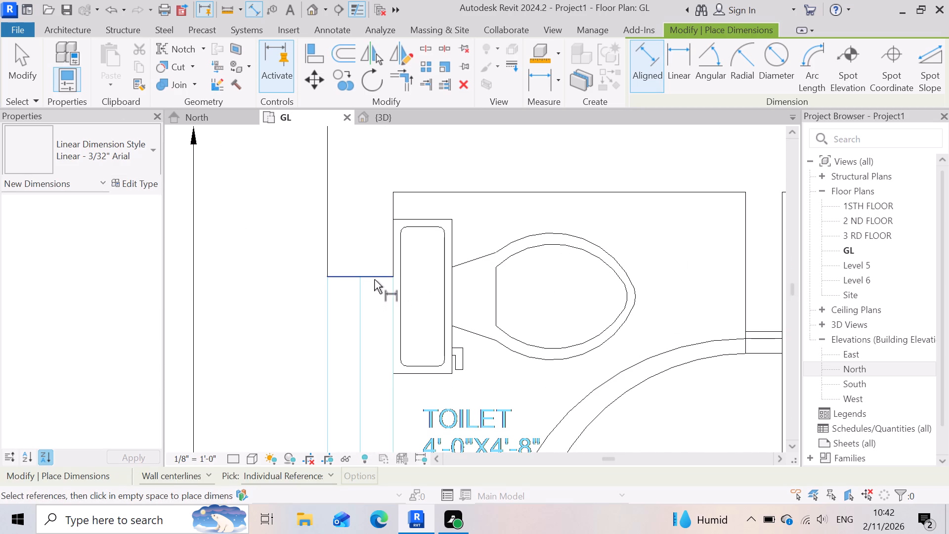
click(374, 279)
scroll(374, 279, down, 5)
scroll(383, 387, up, 3)
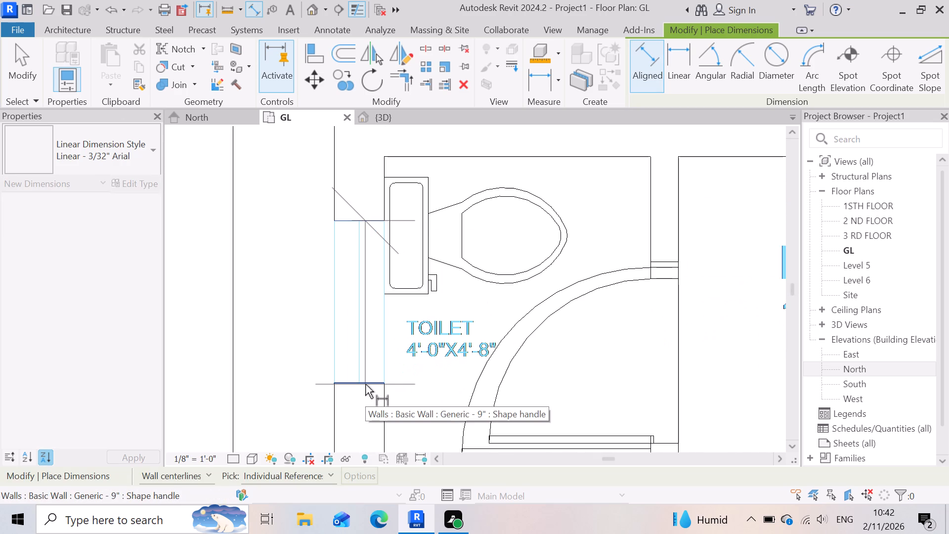
click(365, 384)
scroll(365, 384, down, 2)
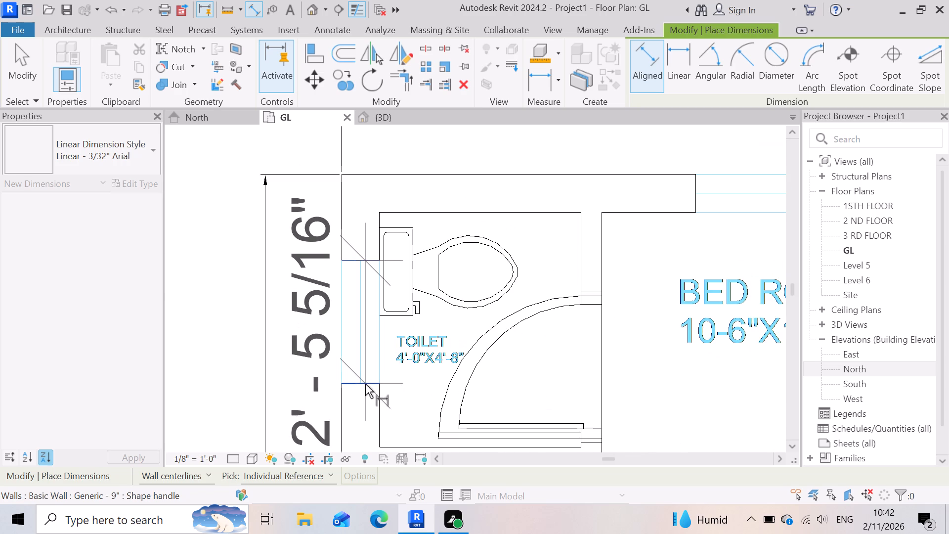
key(Escape)
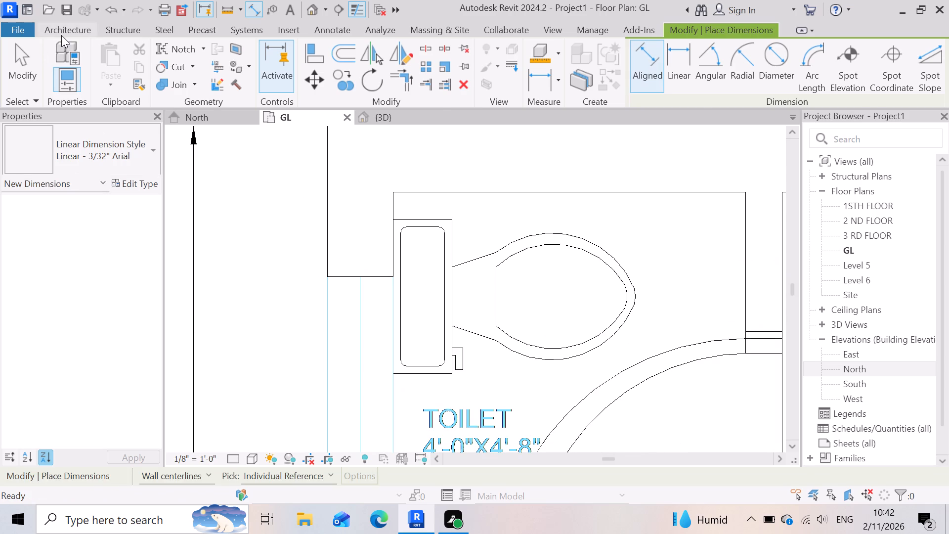
Extend the Generic - 9" west wall south of the northwest toilet's window opening to the wall end north of it, closing the gap.
click(61, 35)
click(63, 60)
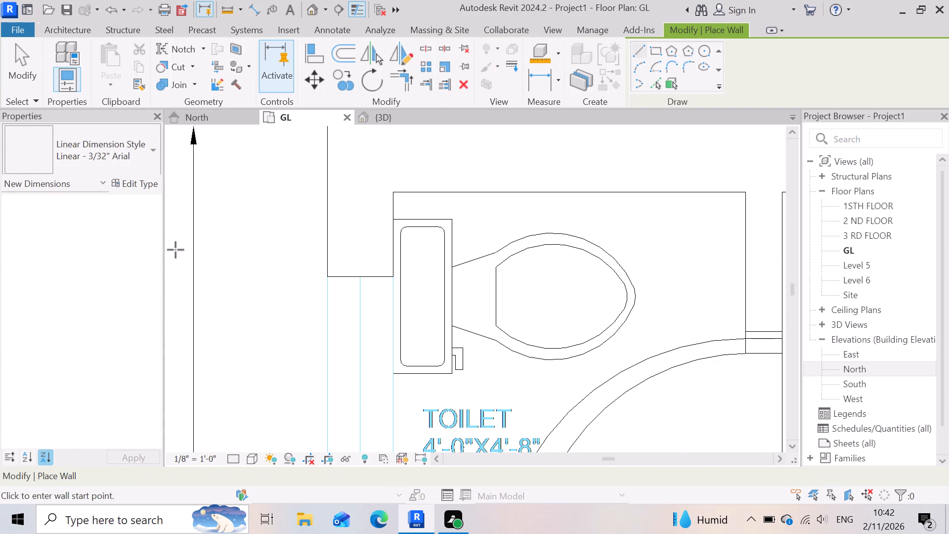
scroll(353, 296, up, 3)
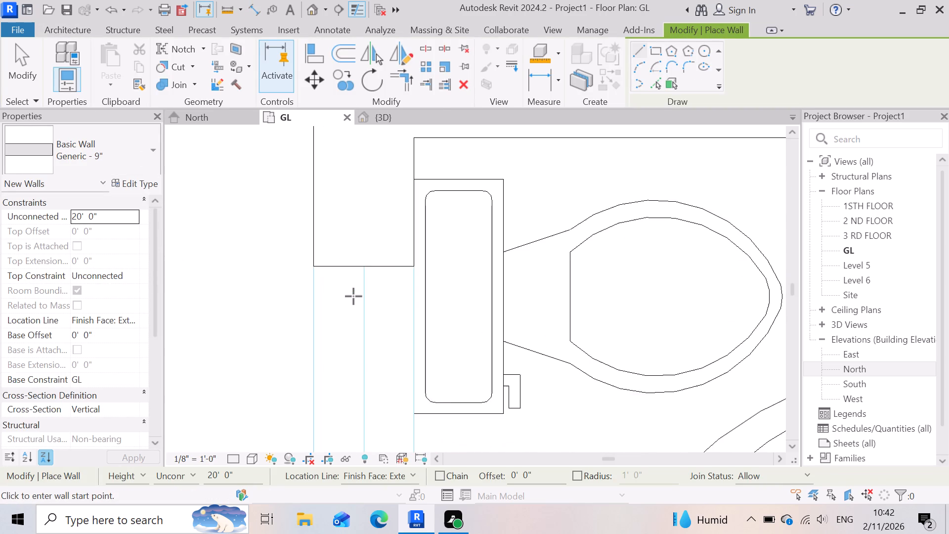
scroll(353, 296, up, 2)
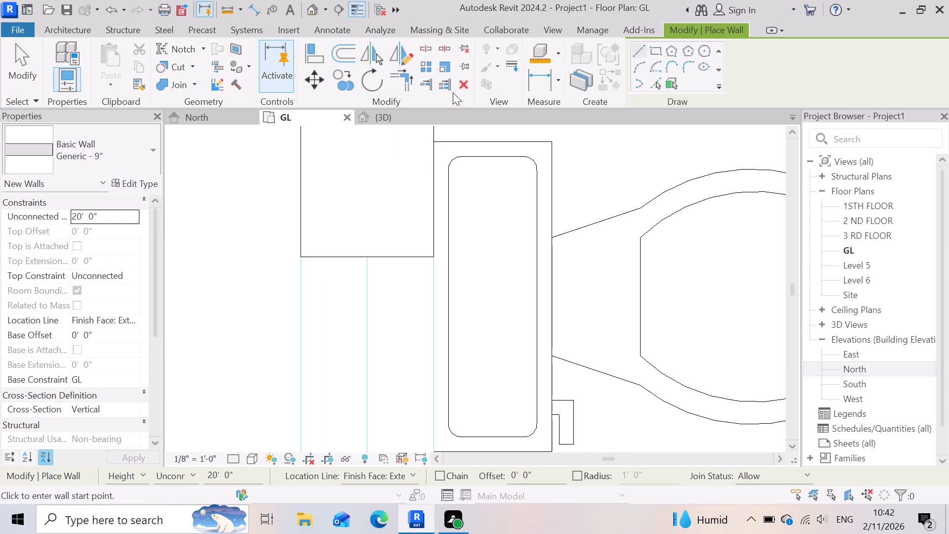
click(427, 85)
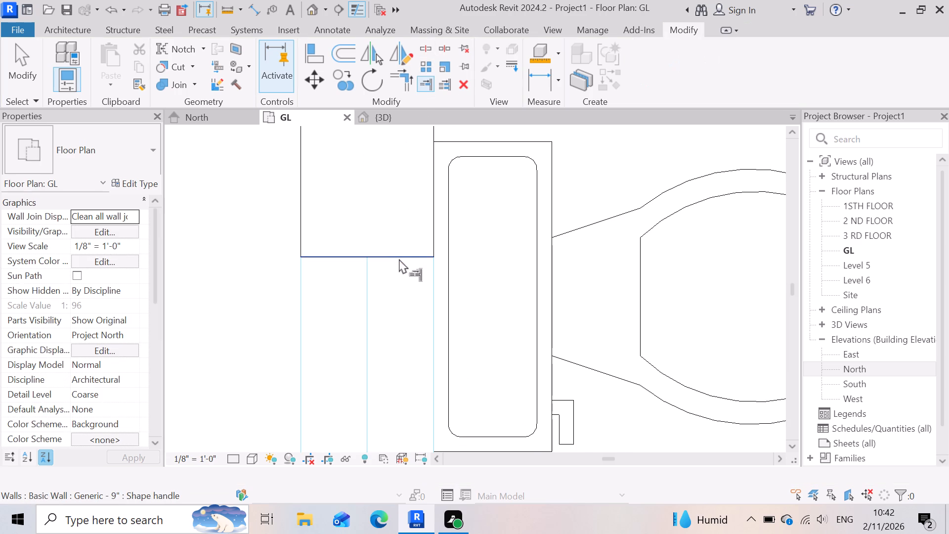
click(399, 259)
scroll(400, 256, down, 4)
scroll(380, 312, down, 5)
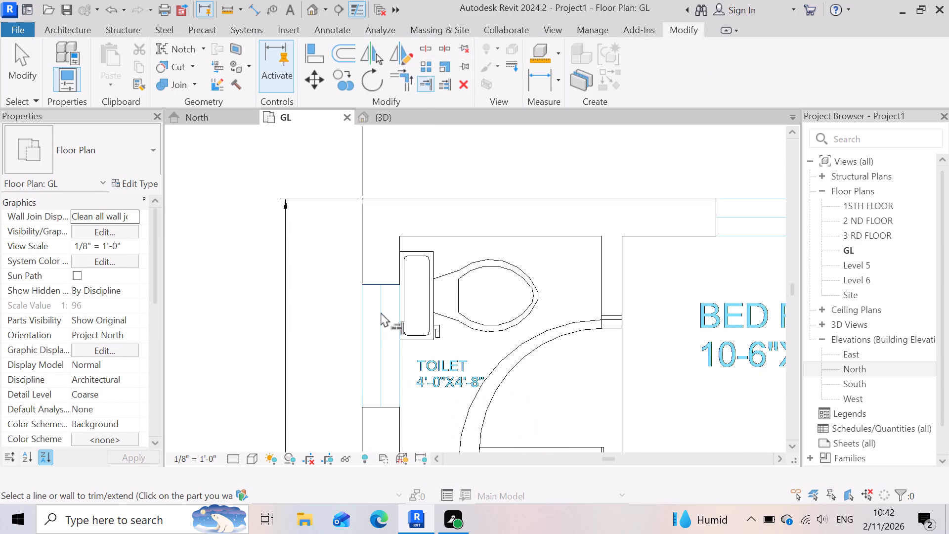
scroll(381, 312, down, 1)
scroll(382, 417, up, 4)
click(377, 412)
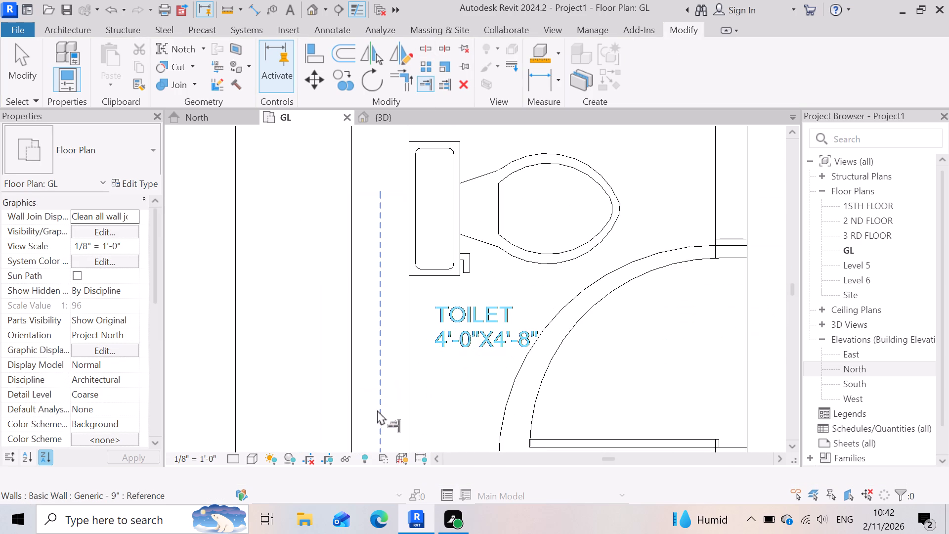
scroll(373, 392, down, 4)
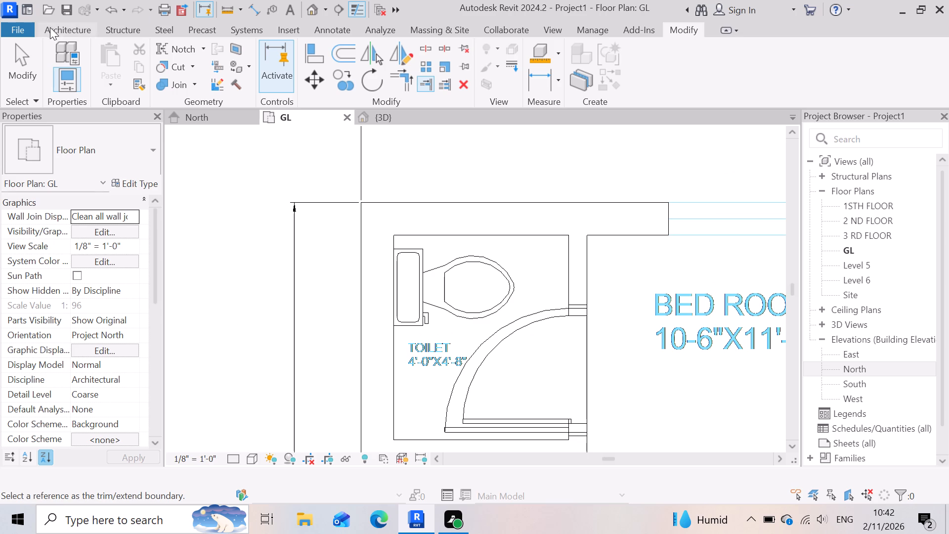
Start placing a window and look through the Doors and US library folders for a window family to load.
click(76, 27)
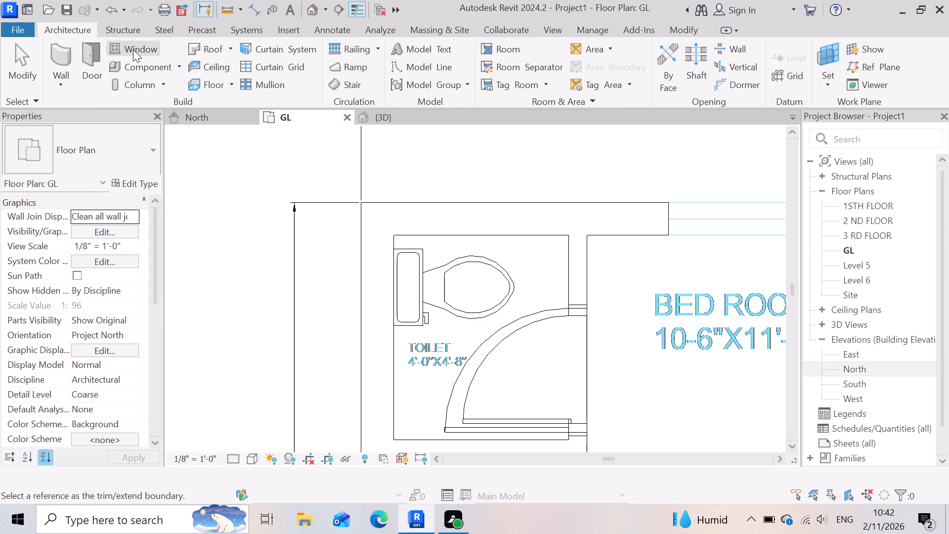
click(133, 49)
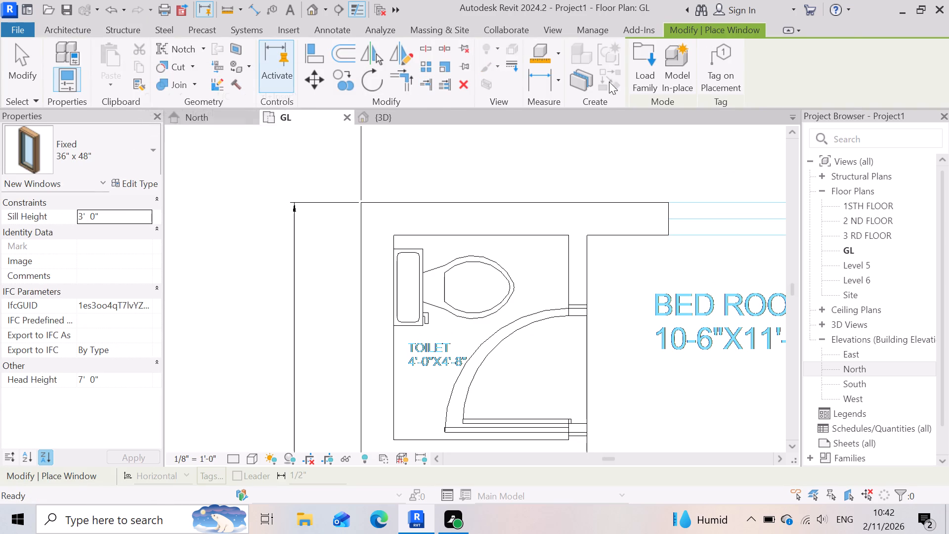
click(643, 60)
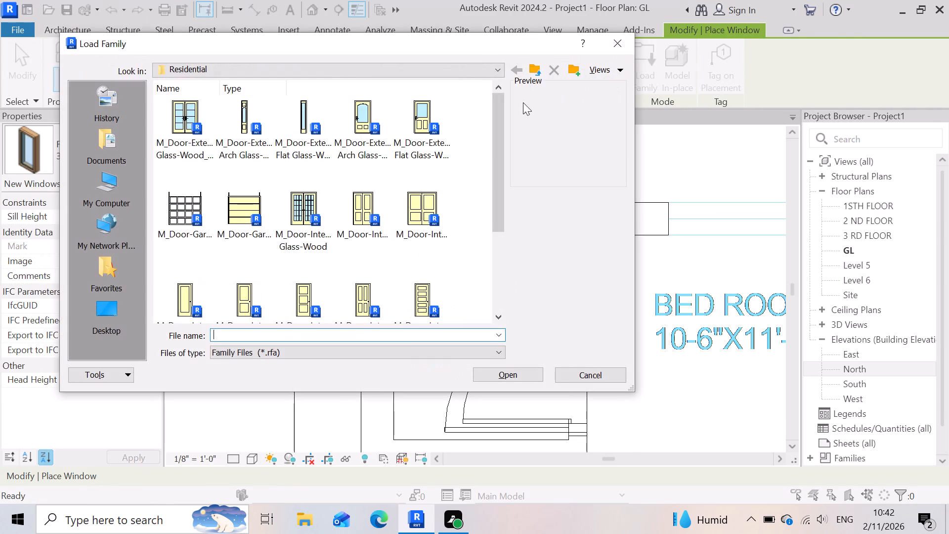
click(531, 73)
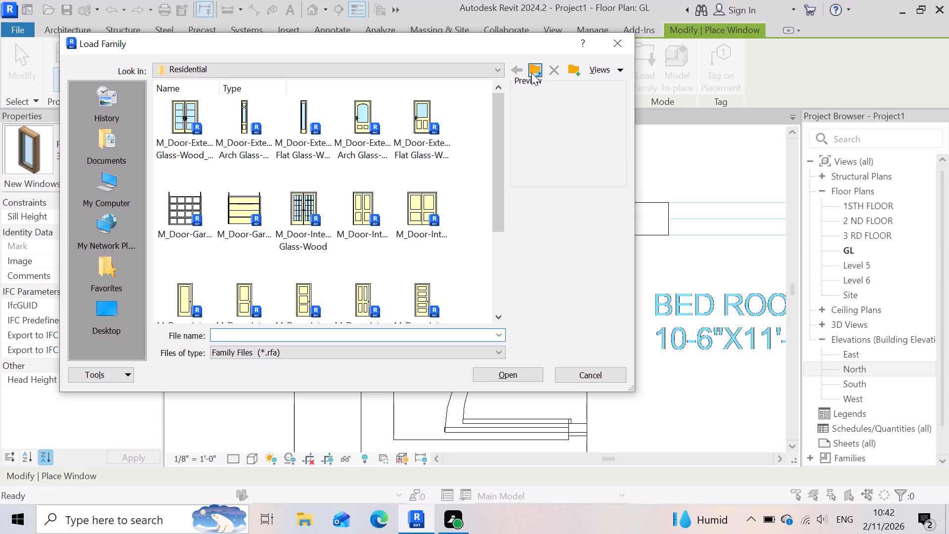
scroll(293, 218, down, 2)
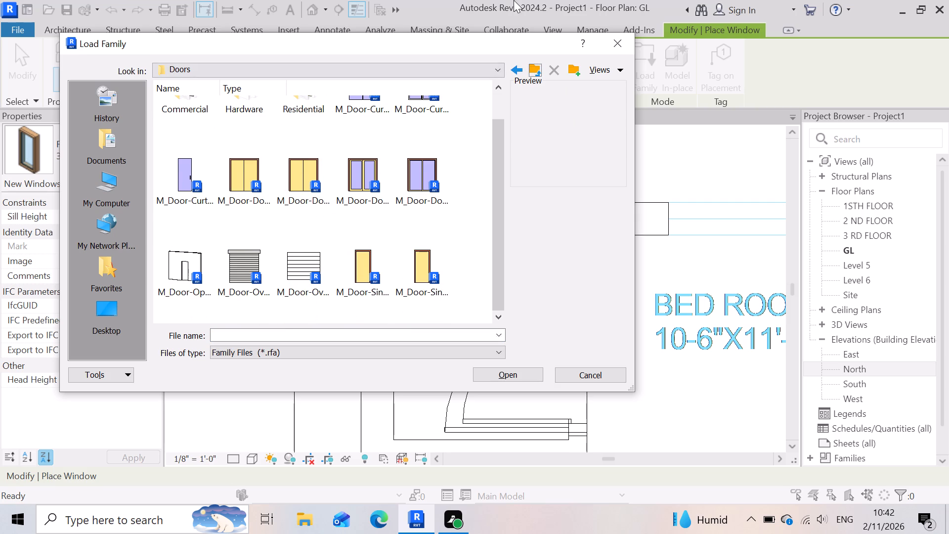
click(530, 65)
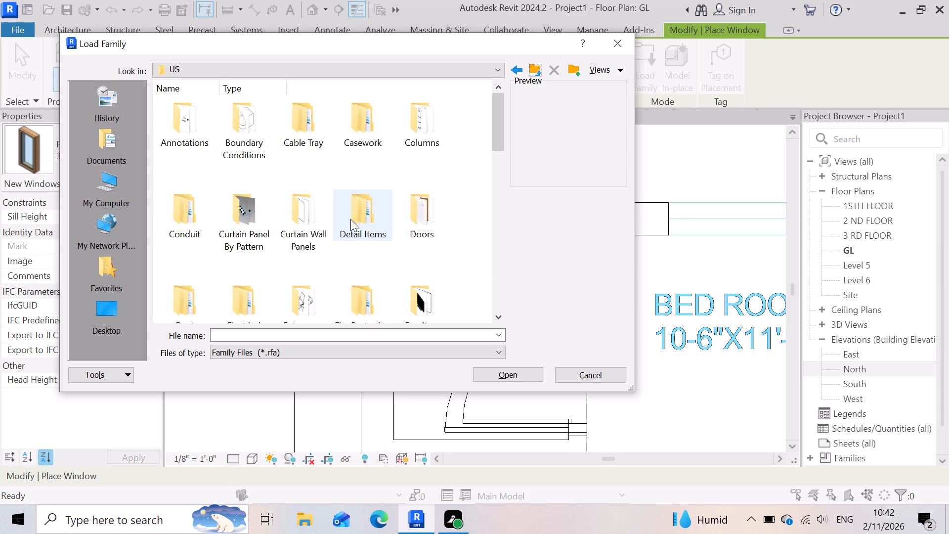
scroll(336, 216, down, 3)
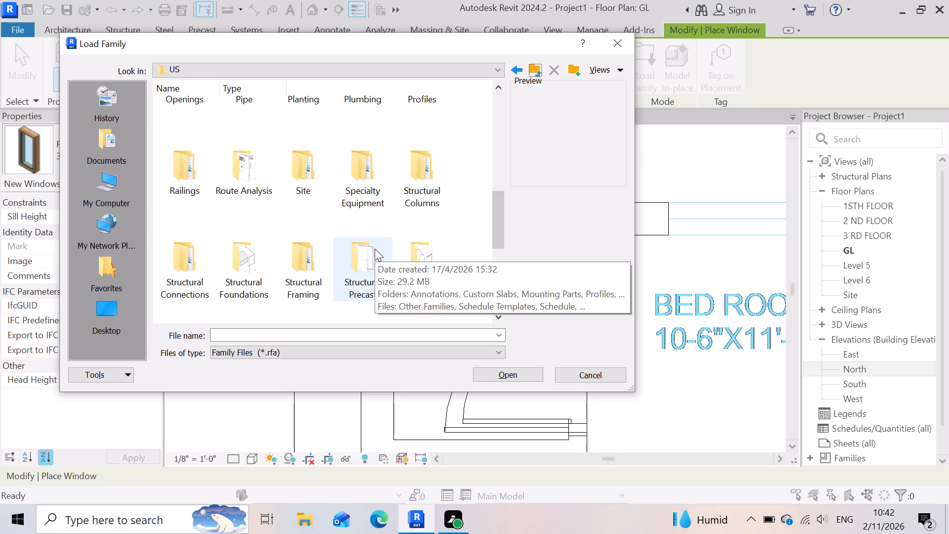
scroll(375, 249, up, 3)
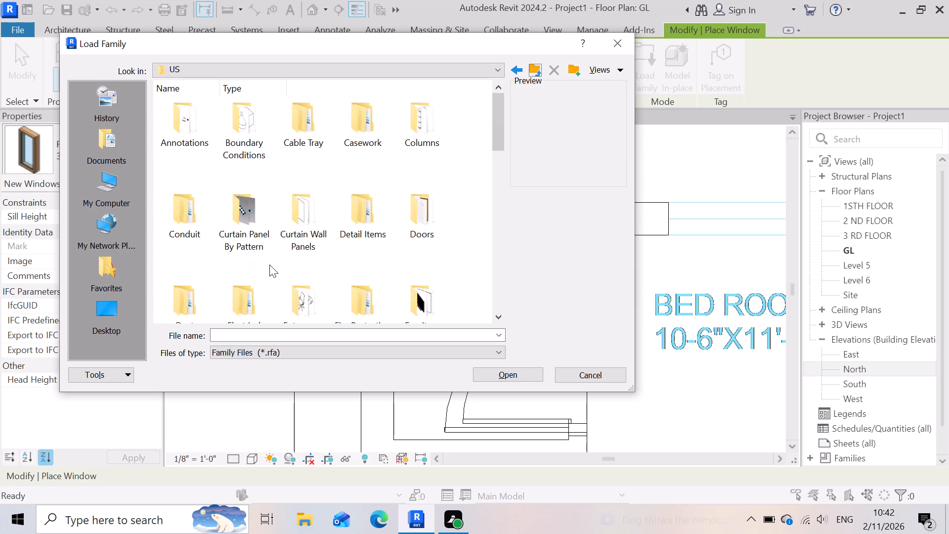
scroll(269, 265, up, 4)
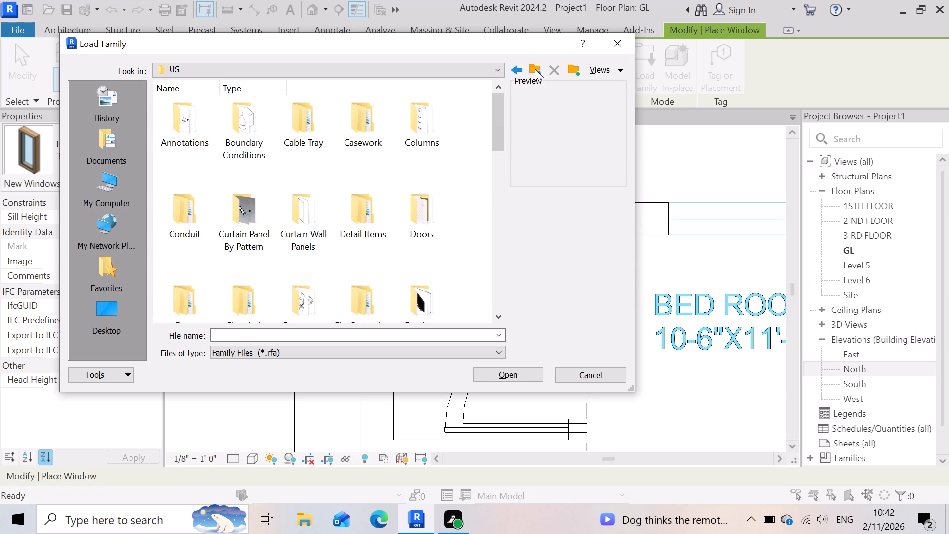
Search the parent folders from English through Libraries, RVT 2024, Autodesk and ProgramData up to the Desktop for window families.
click(531, 70)
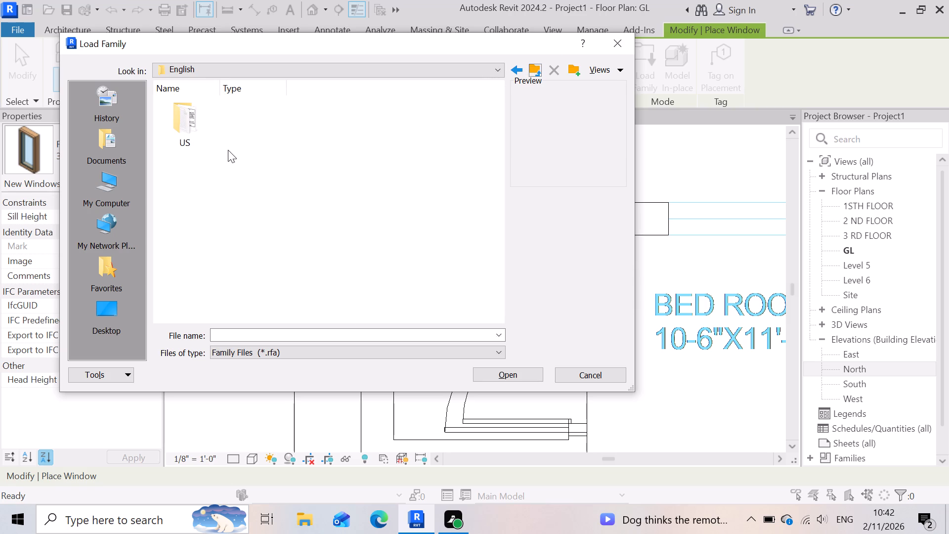
click(534, 71)
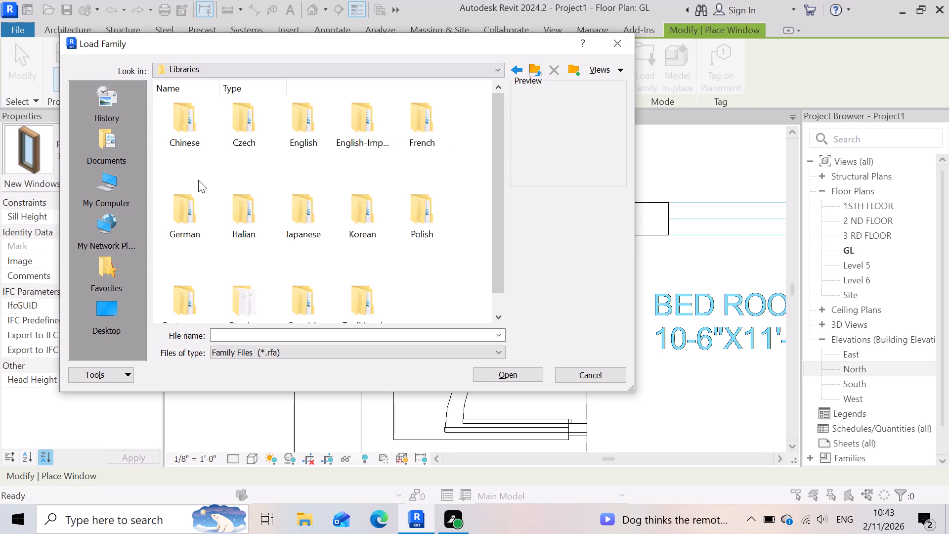
scroll(273, 205, down, 4)
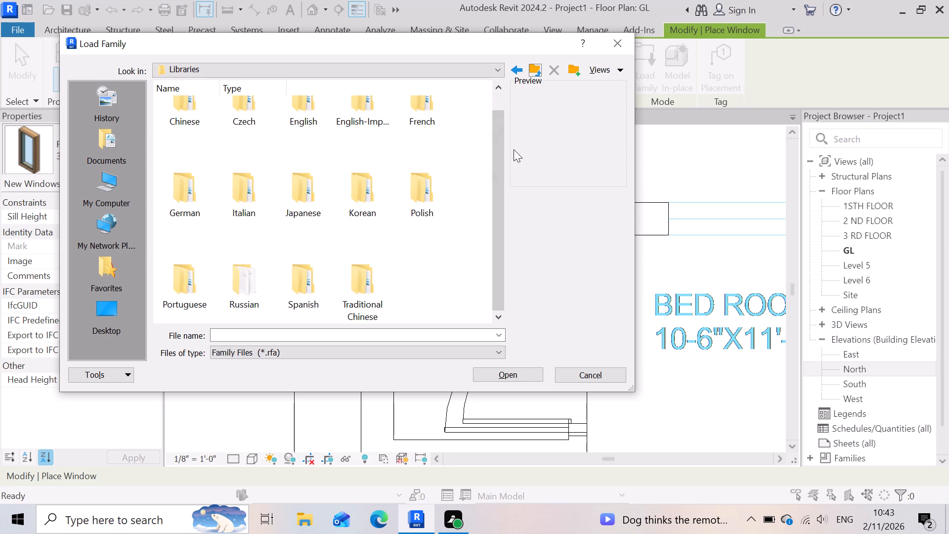
click(535, 66)
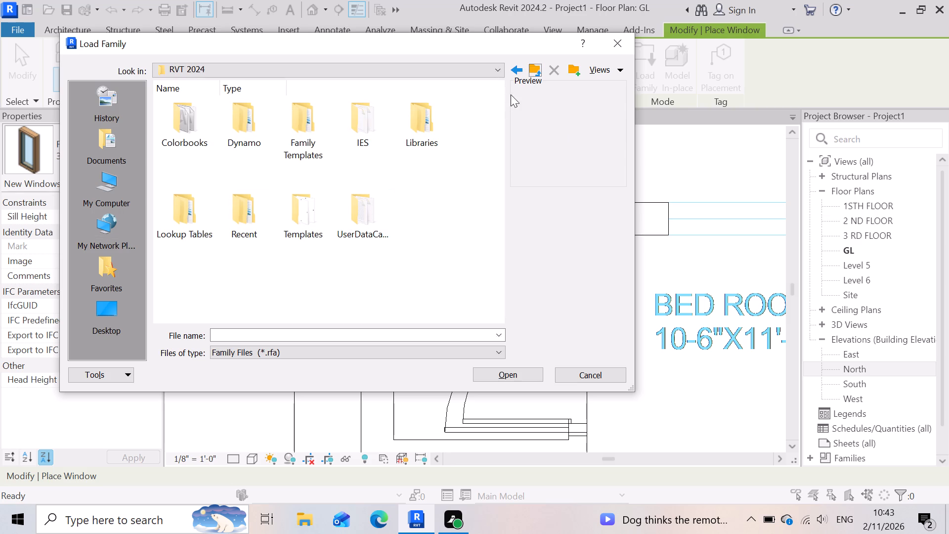
click(529, 72)
scroll(242, 215, down, 3)
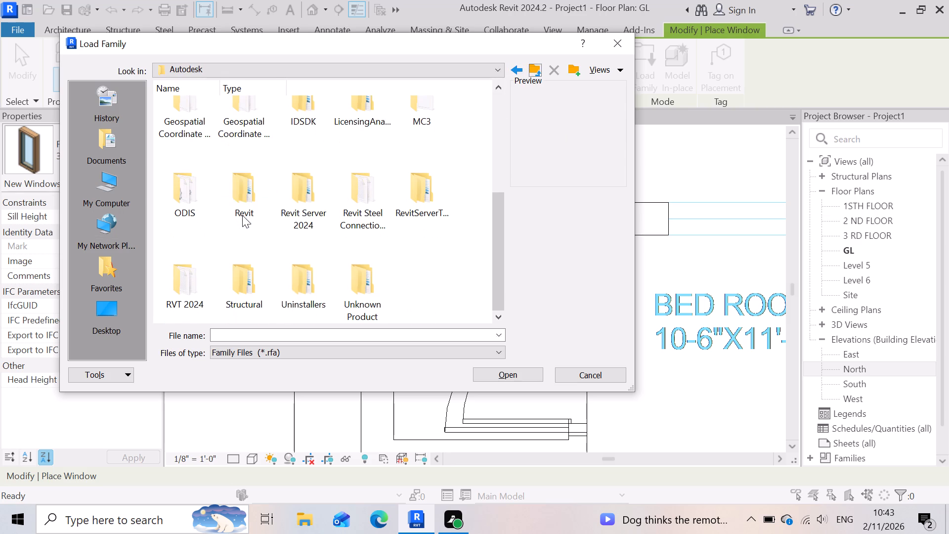
scroll(290, 273, up, 2)
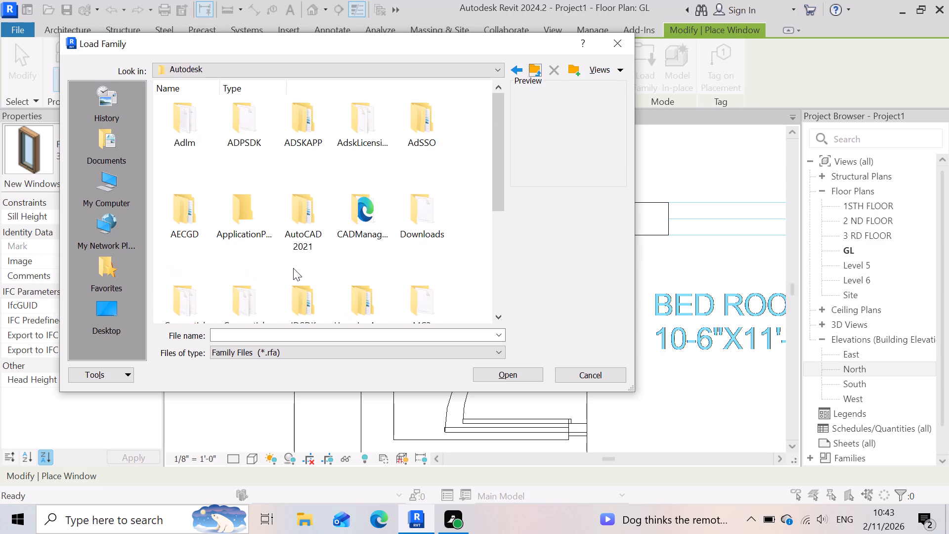
scroll(293, 268, up, 4)
click(536, 74)
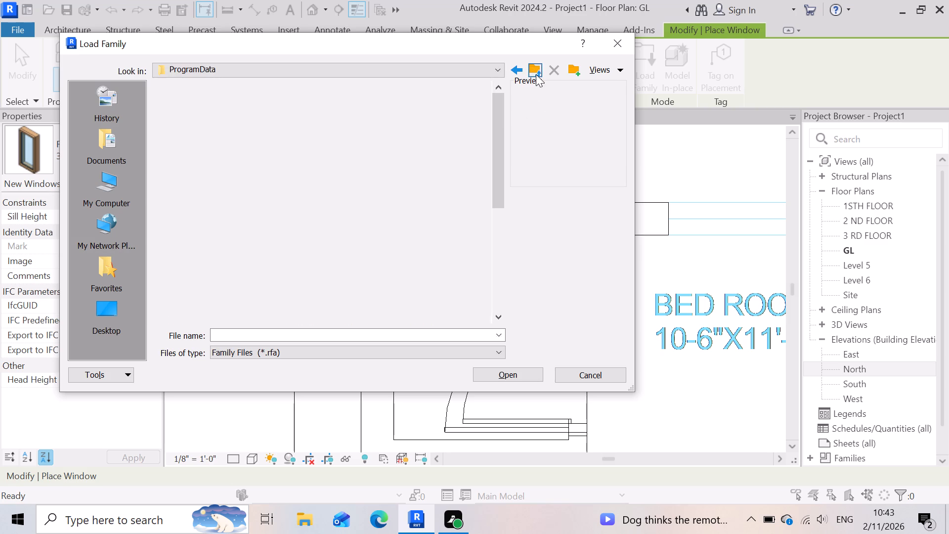
scroll(200, 259, down, 6)
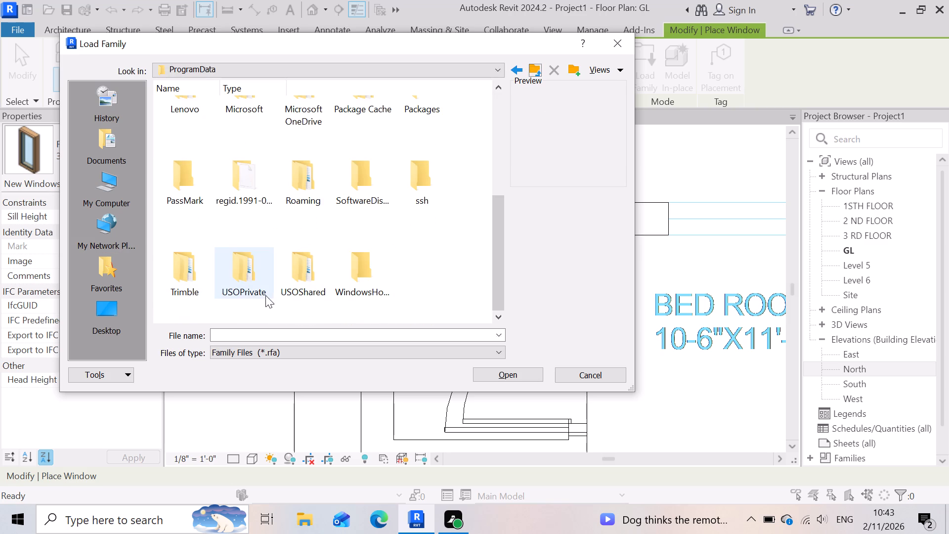
double_click(360, 275)
click(367, 263)
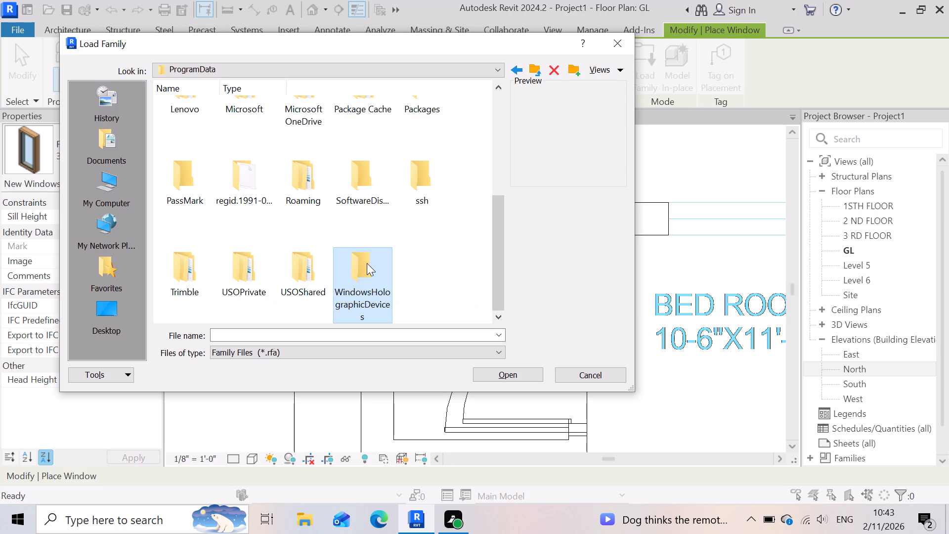
click(367, 263)
click(530, 67)
click(537, 65)
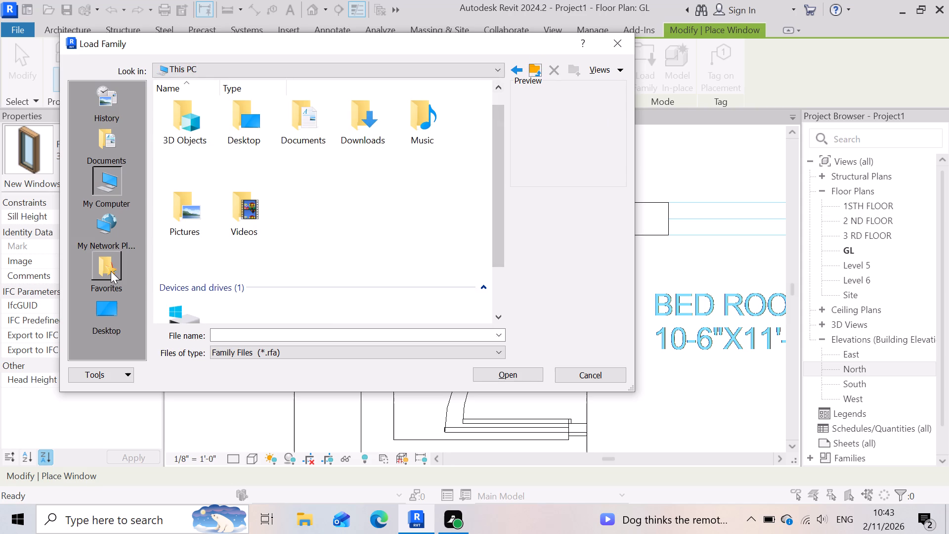
click(533, 69)
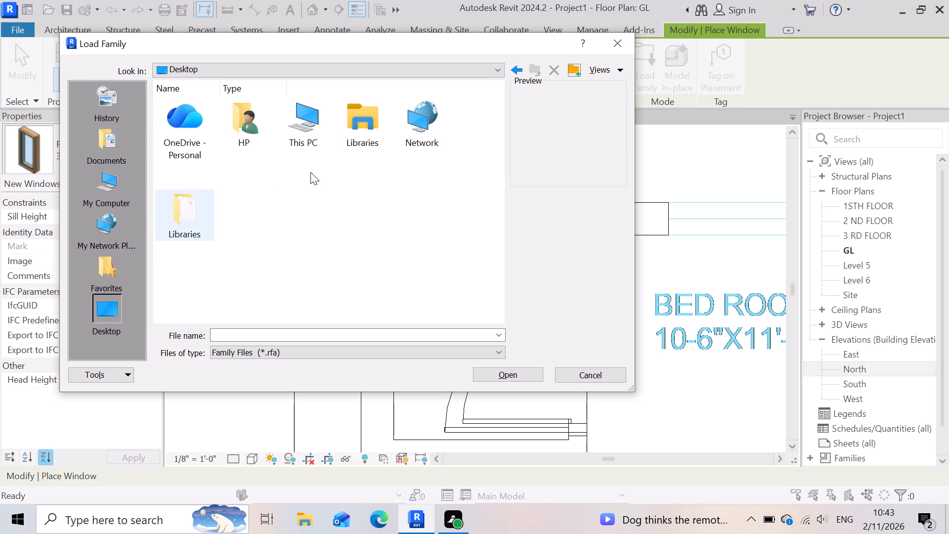
Create two new folders on the Desktop, keeping their default names.
click(572, 74)
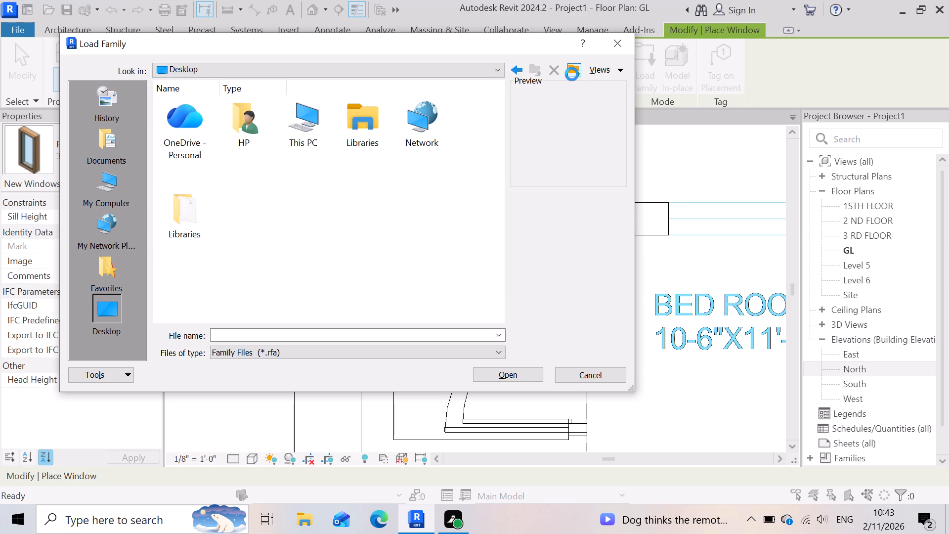
click(576, 75)
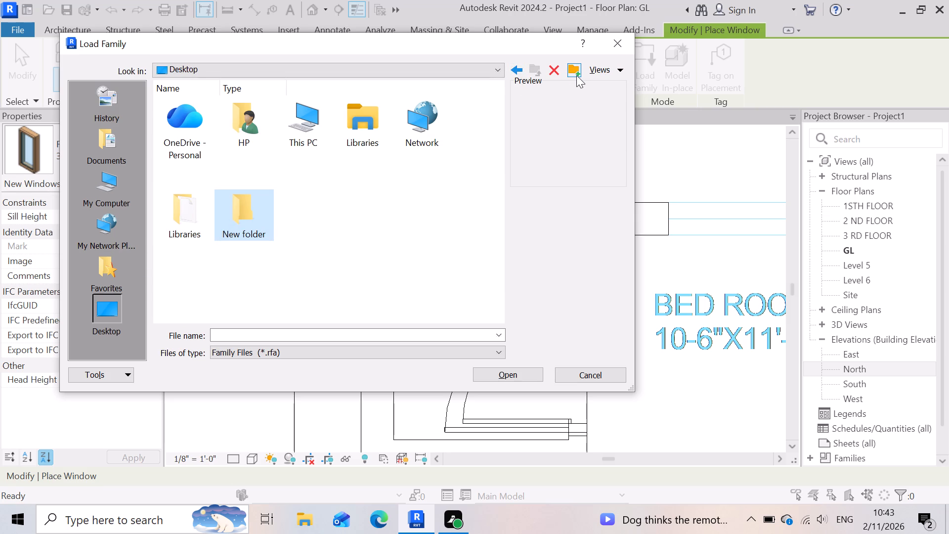
click(573, 70)
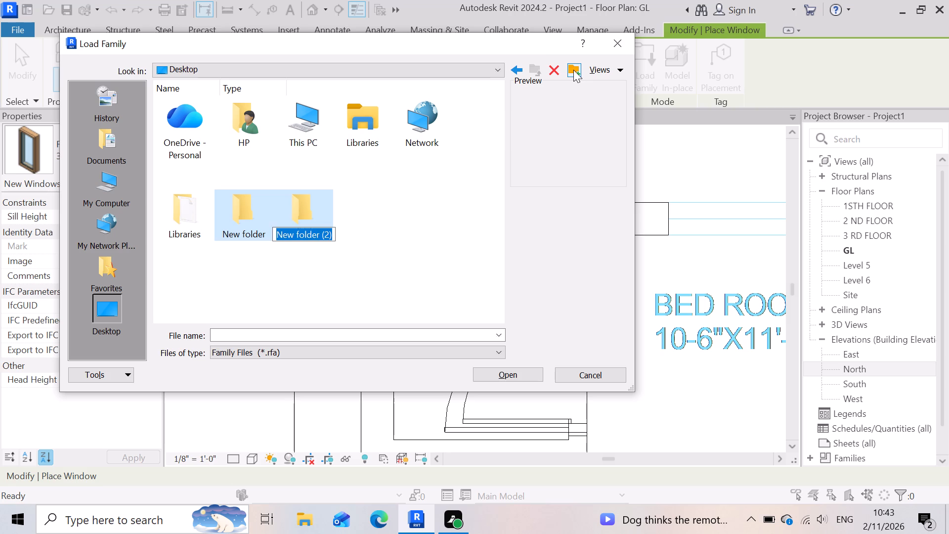
click(573, 70)
Search the Desktop's Libraries folder and the ProgramData folder for window families to load.
double_click(345, 124)
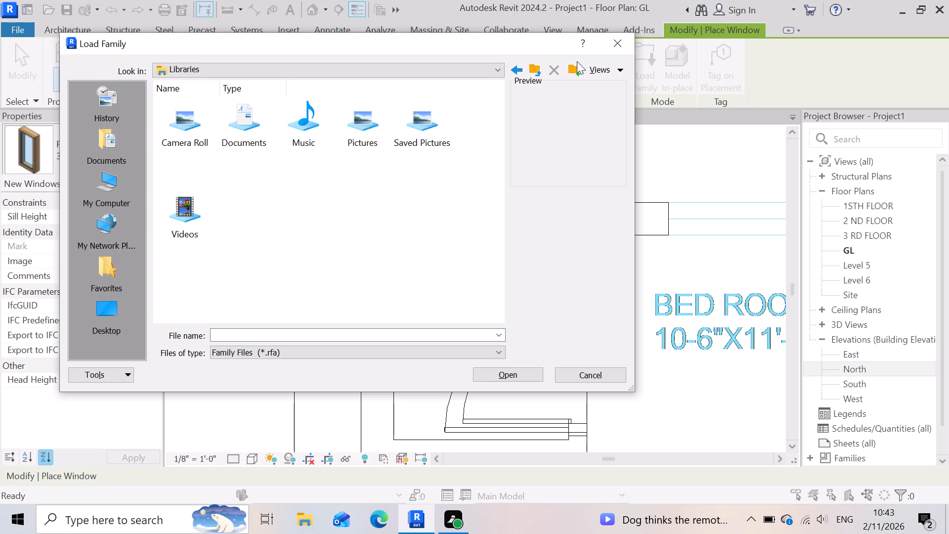
click(541, 72)
click(537, 72)
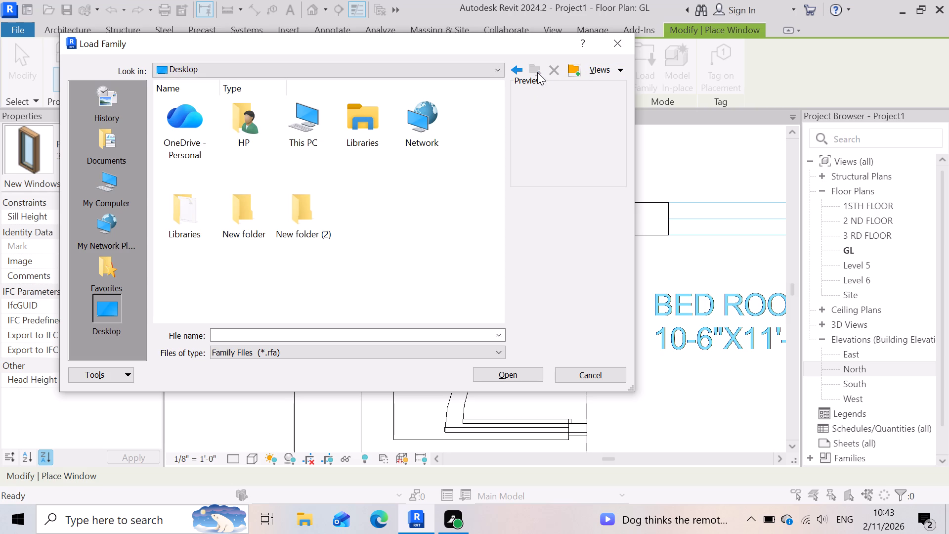
click(515, 71)
click(515, 71)
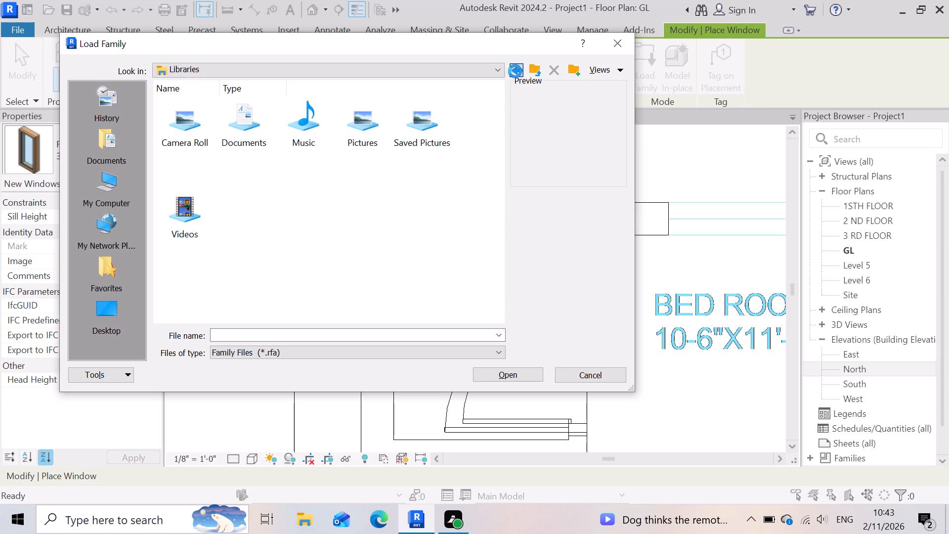
click(515, 71)
click(515, 71)
click(515, 71)
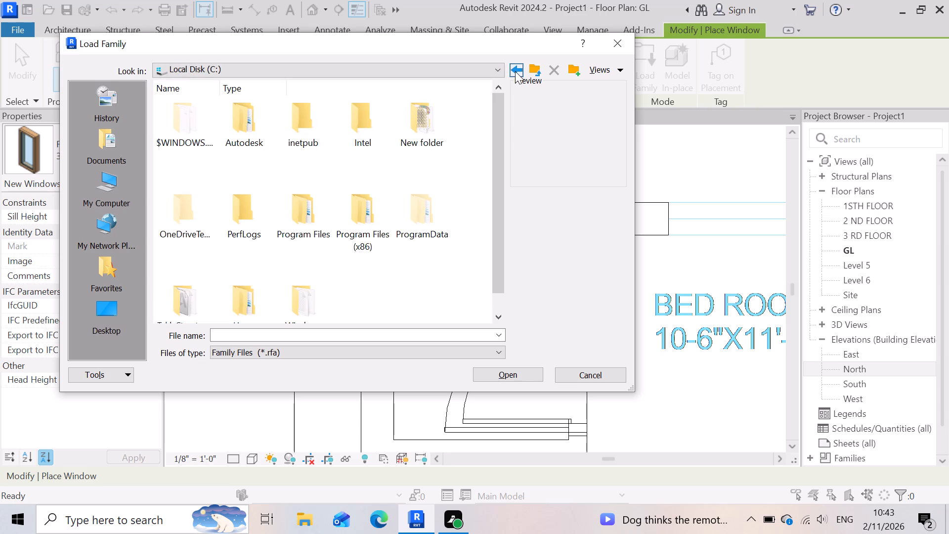
scroll(304, 206, down, 5)
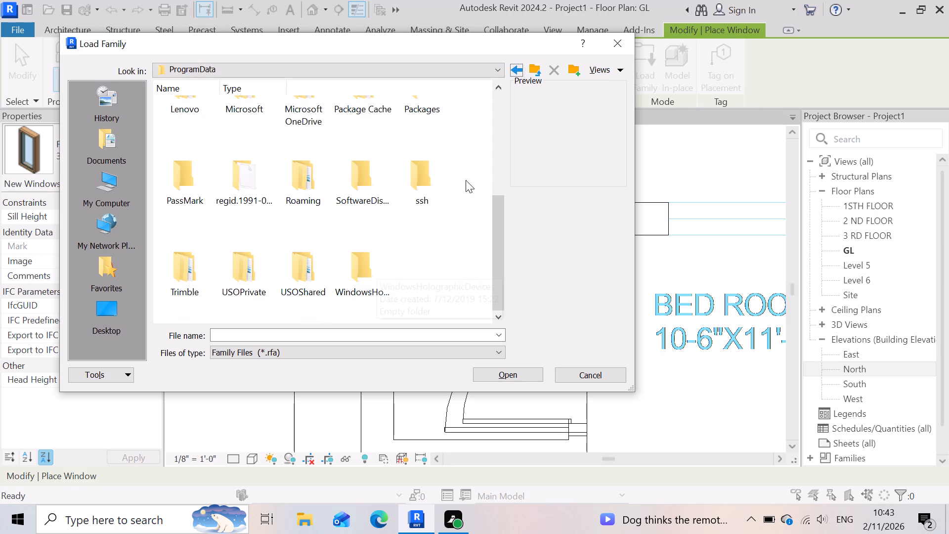
scroll(278, 231, up, 6)
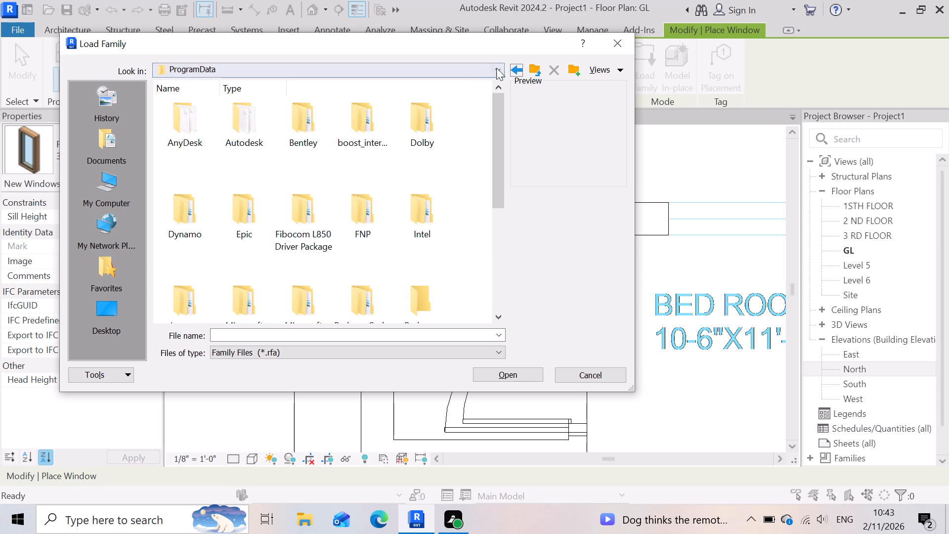
Search Local Disk (C:) for window families, looking inside the $WINDOWS.~BT and Windows folders.
click(531, 67)
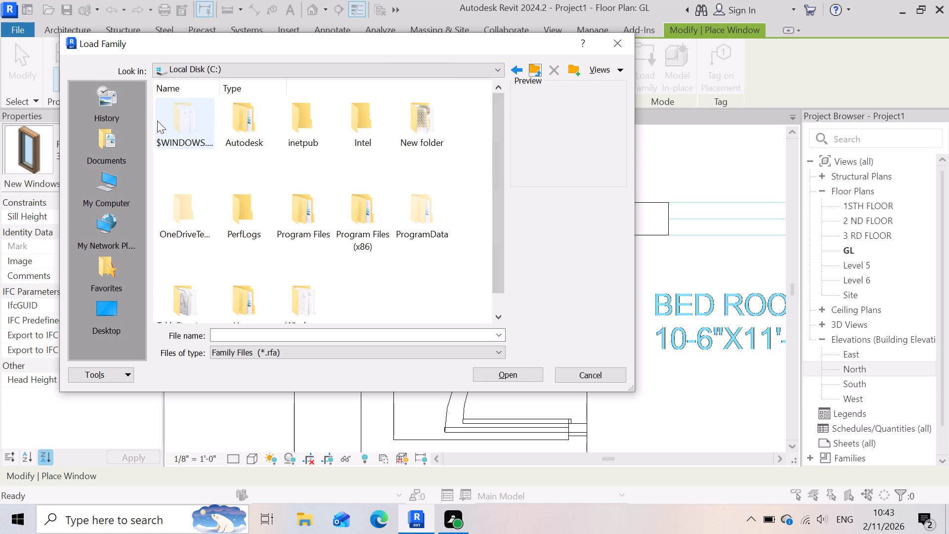
double_click(176, 121)
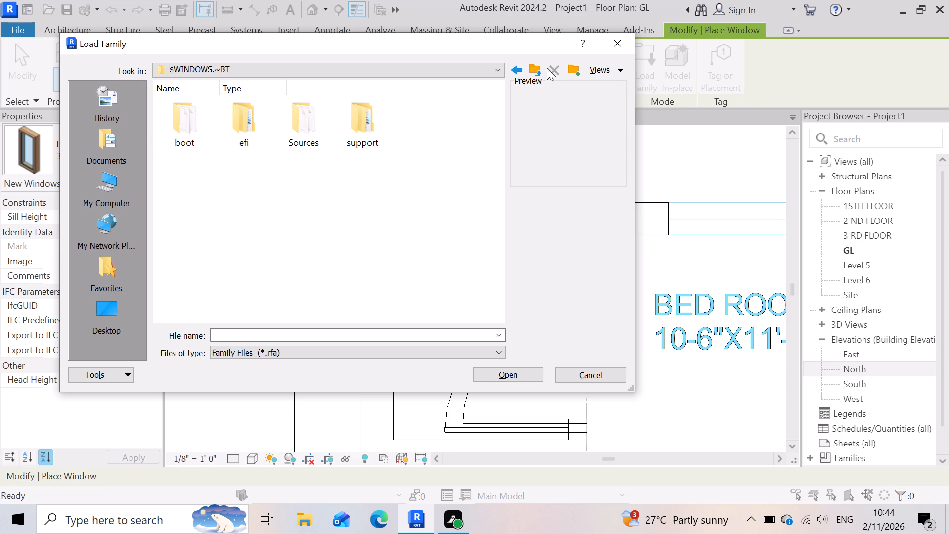
click(532, 67)
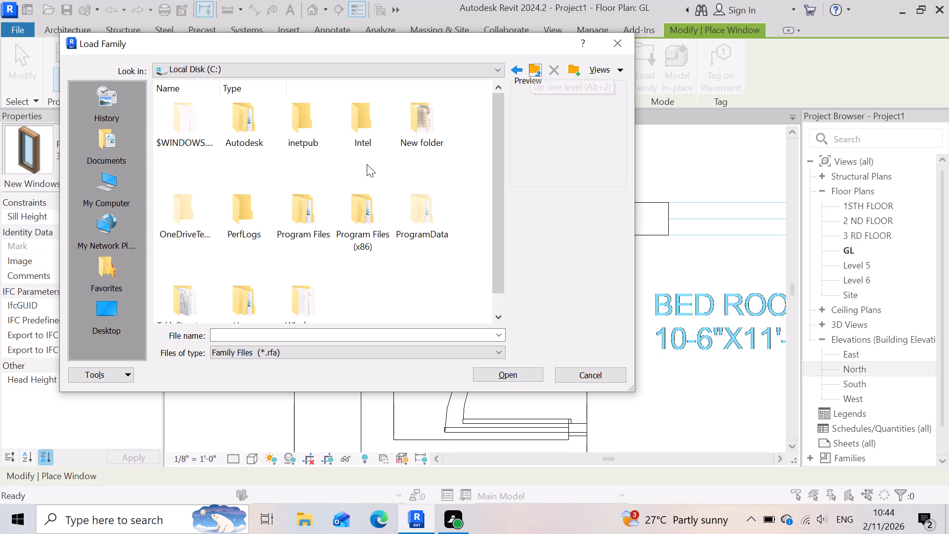
scroll(382, 160, down, 4)
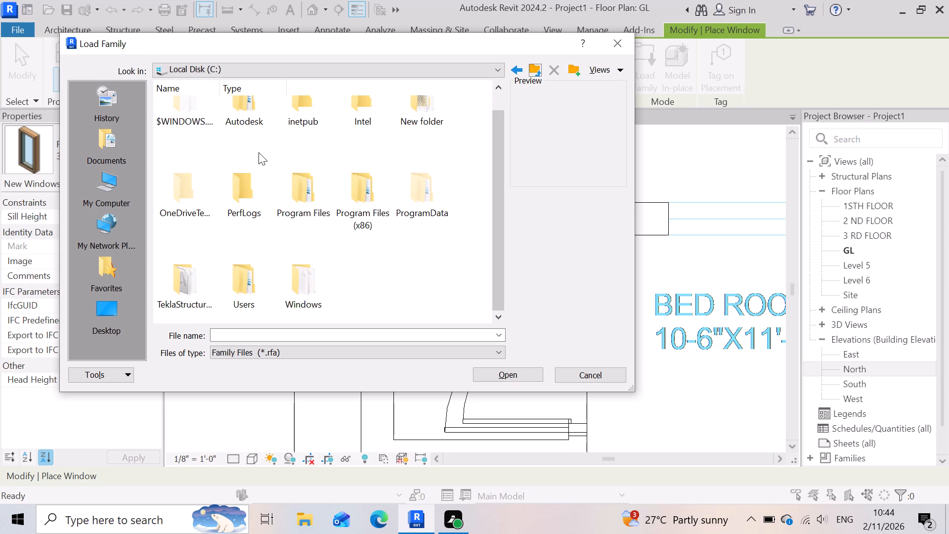
double_click(306, 288)
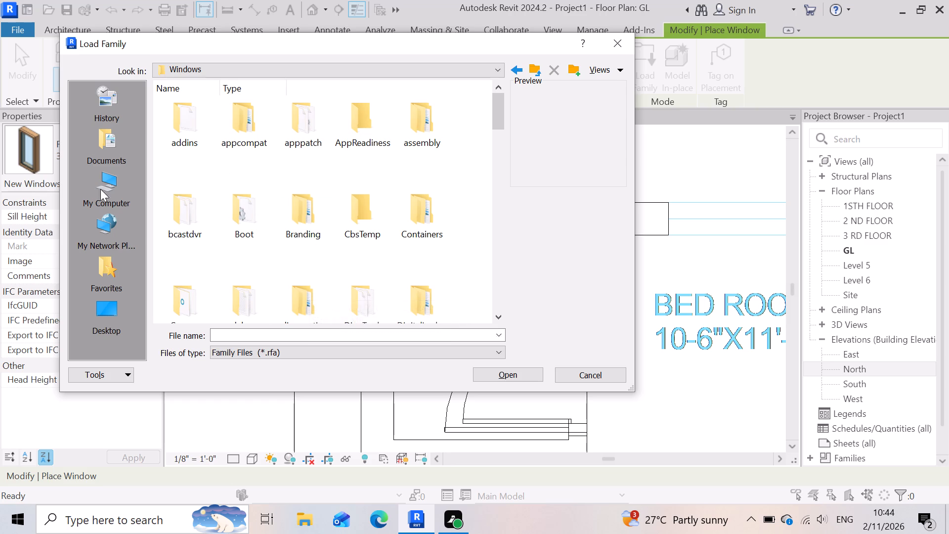
scroll(319, 211, down, 4)
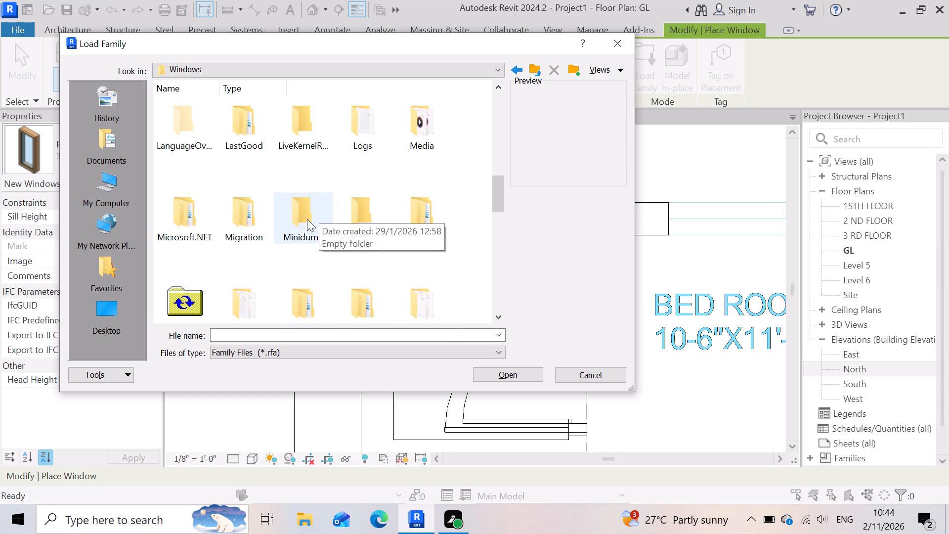
scroll(305, 221, down, 3)
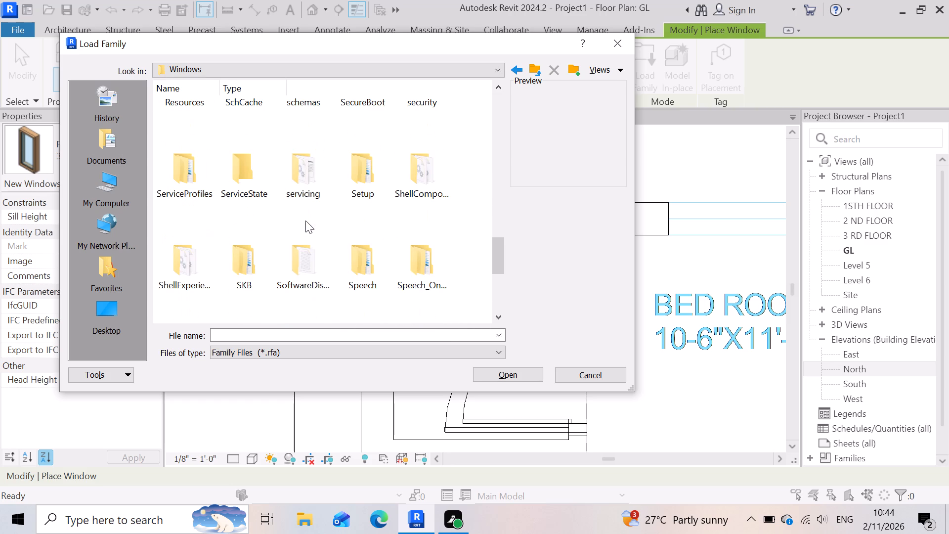
scroll(305, 221, down, 6)
scroll(305, 221, up, 5)
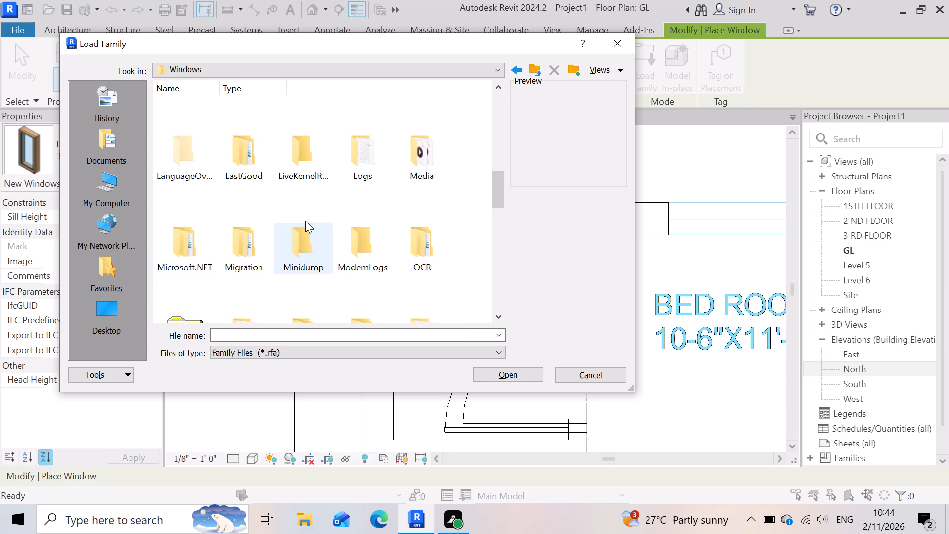
scroll(305, 221, up, 5)
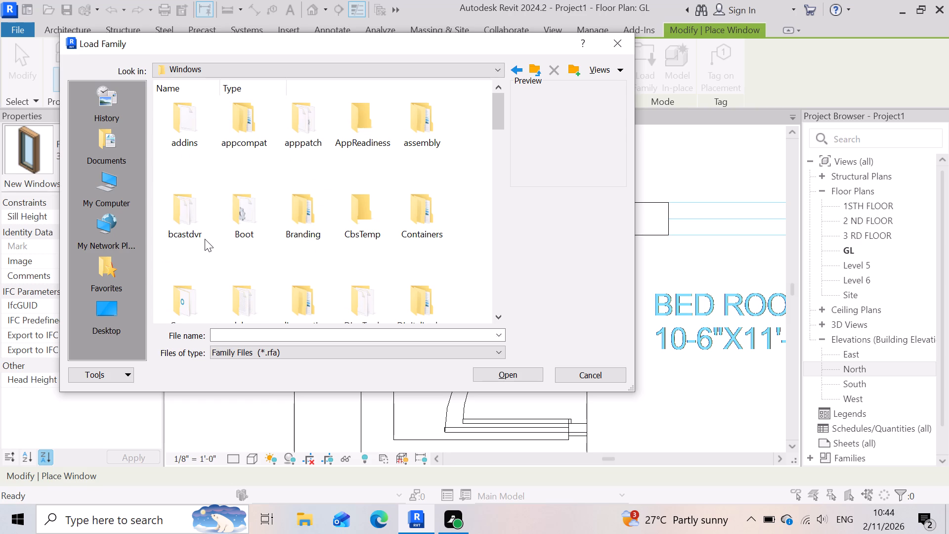
scroll(351, 242, down, 5)
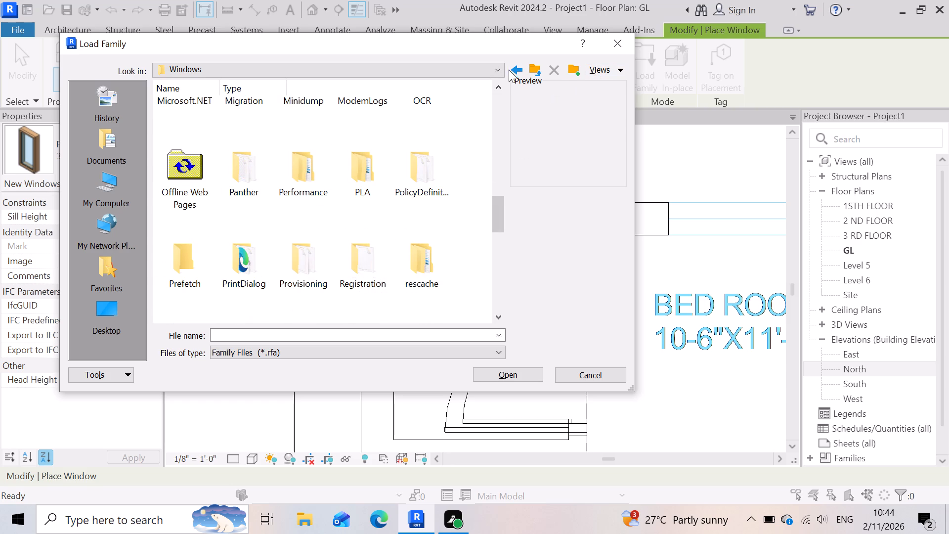
Check This PC and the Desktop for window families, and recheck the Windows and $WINDOWS.~BT folders on Local Disk (C:).
click(530, 67)
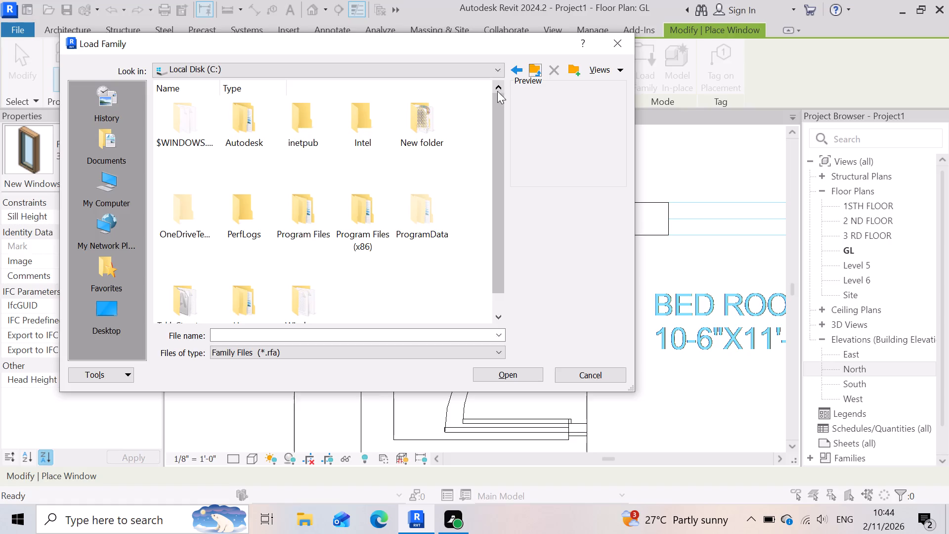
click(532, 72)
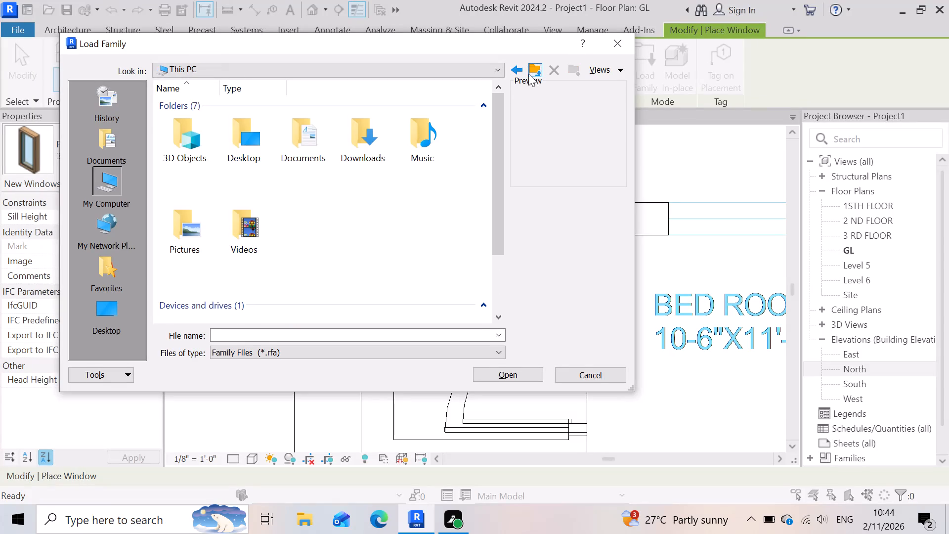
click(524, 76)
click(533, 71)
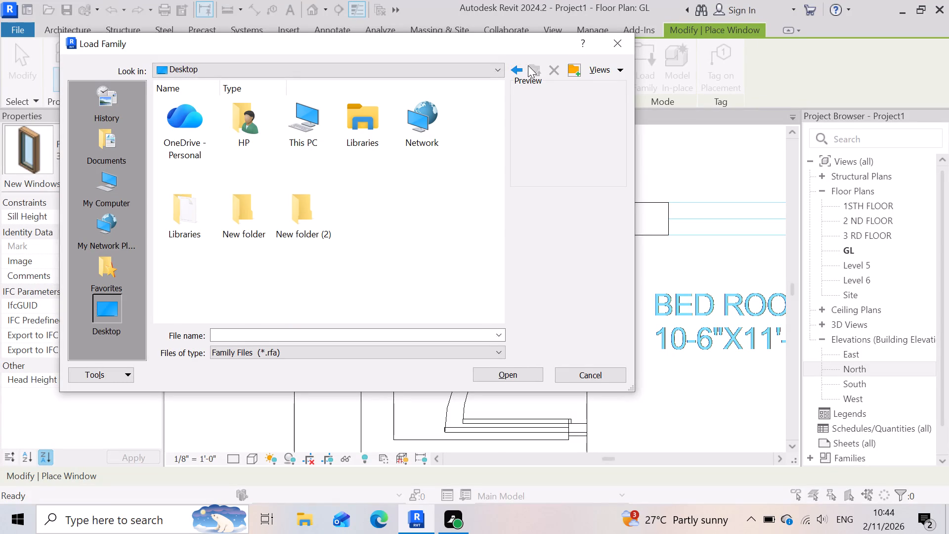
click(513, 71)
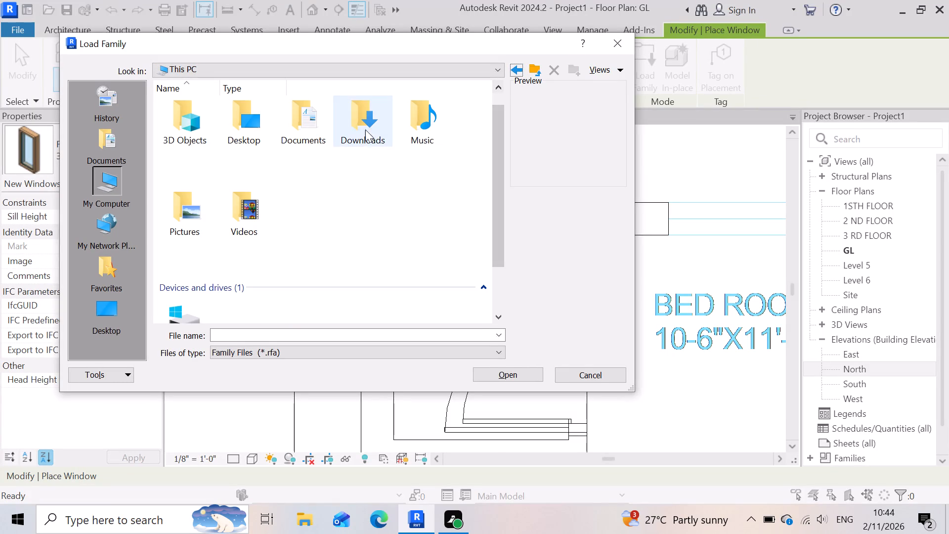
click(518, 74)
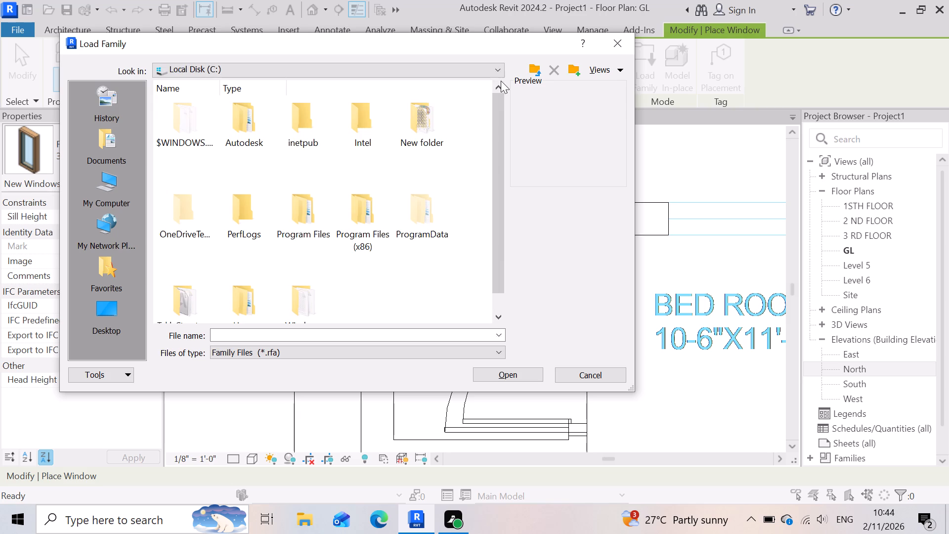
scroll(323, 168, down, 4)
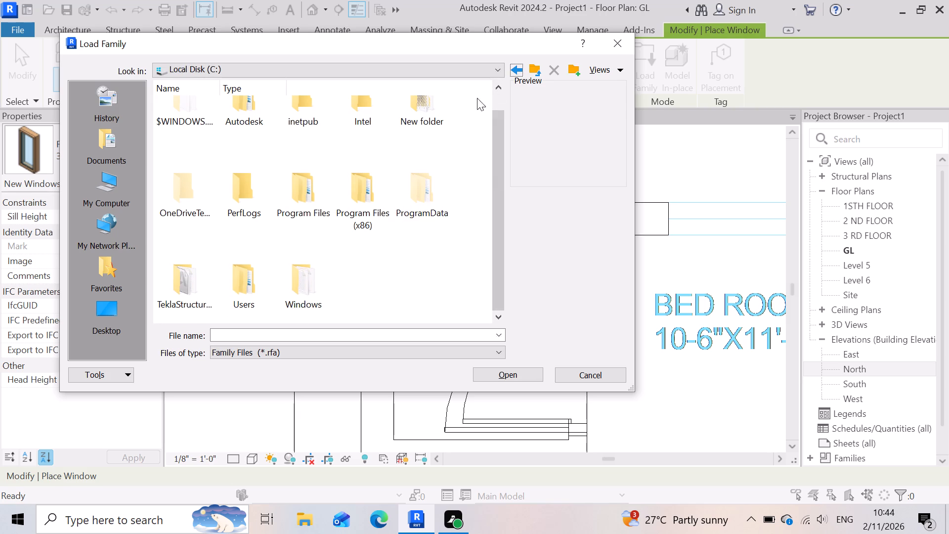
click(518, 69)
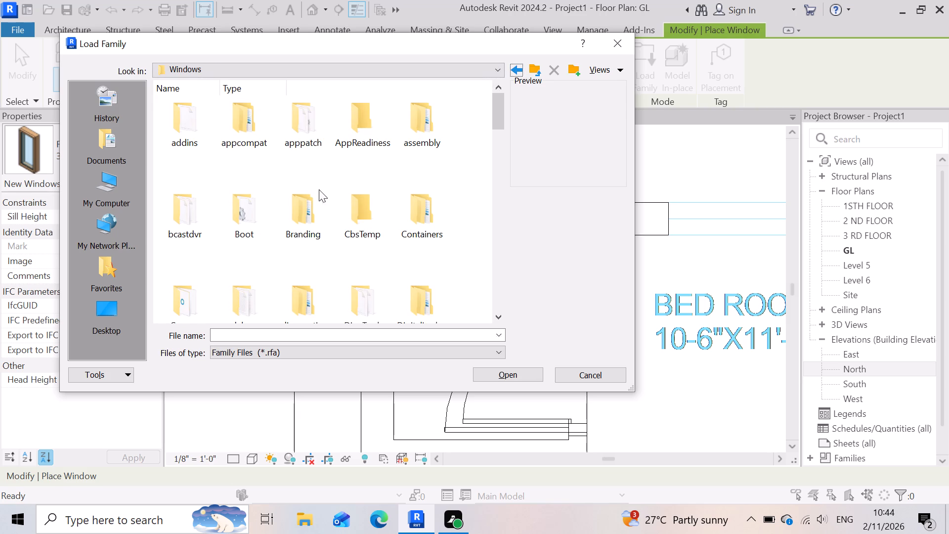
scroll(383, 198, down, 3)
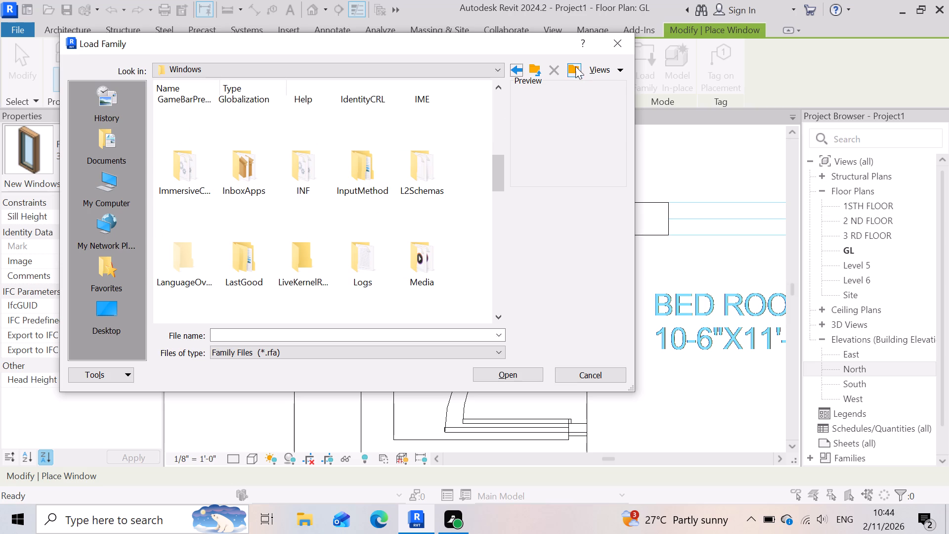
click(517, 73)
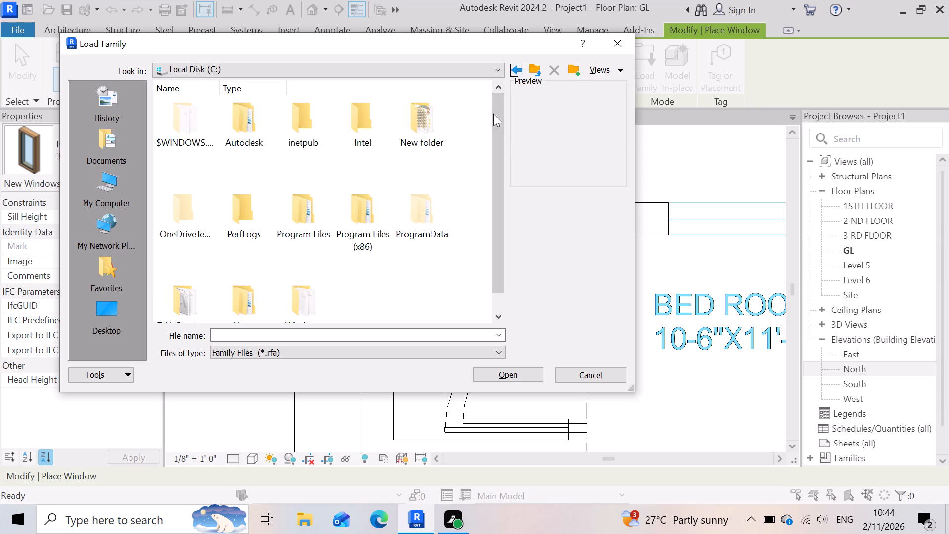
click(521, 74)
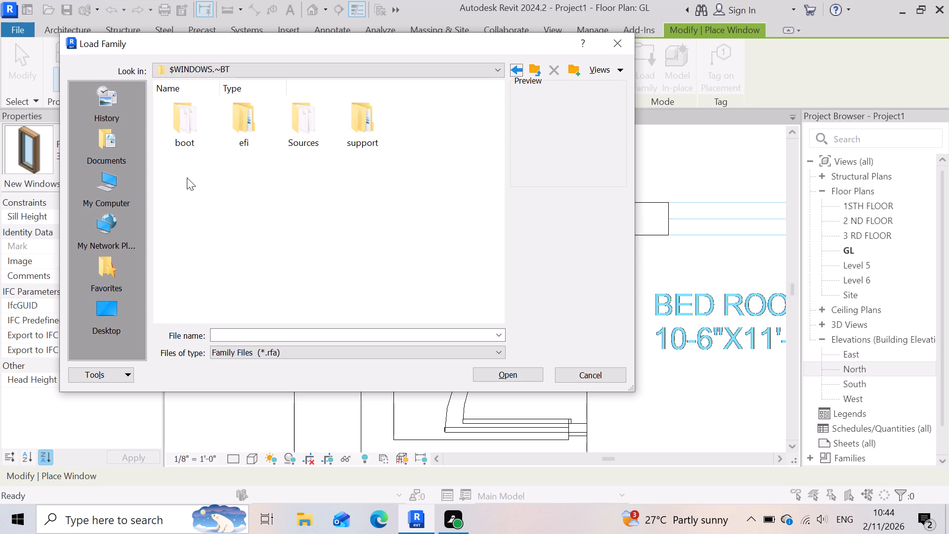
click(519, 64)
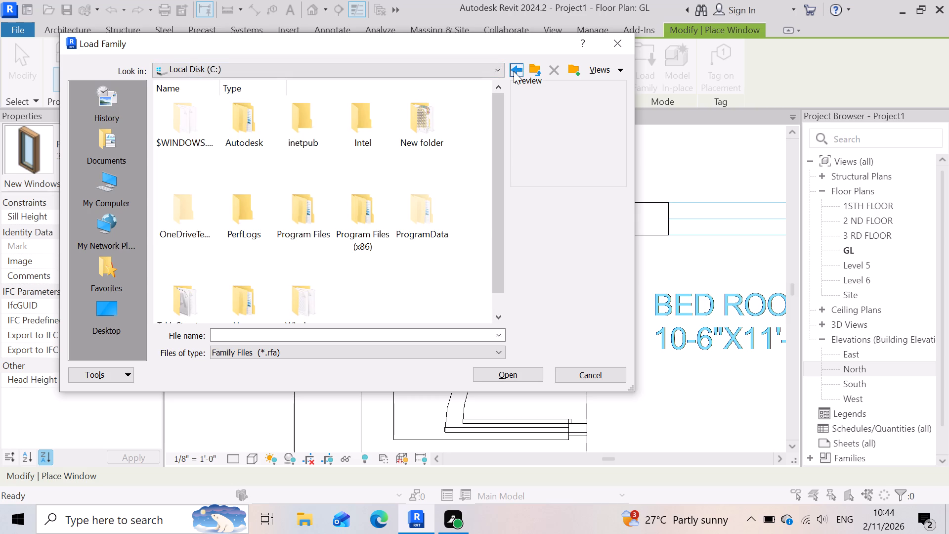
Check the Autodesk folder, This PC and the Desktop's Libraries for window families, and close the family browser without loading anything.
click(511, 76)
click(511, 76)
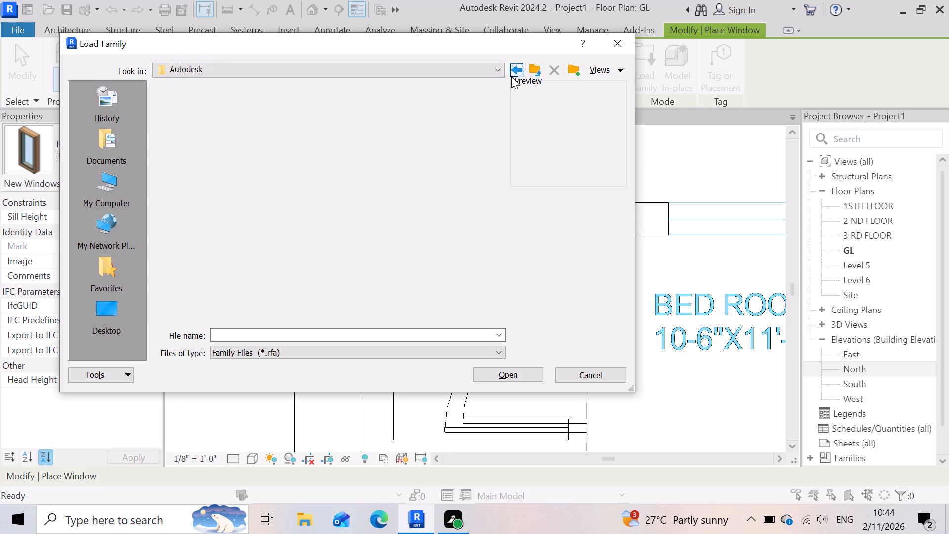
scroll(322, 195, down, 5)
click(536, 67)
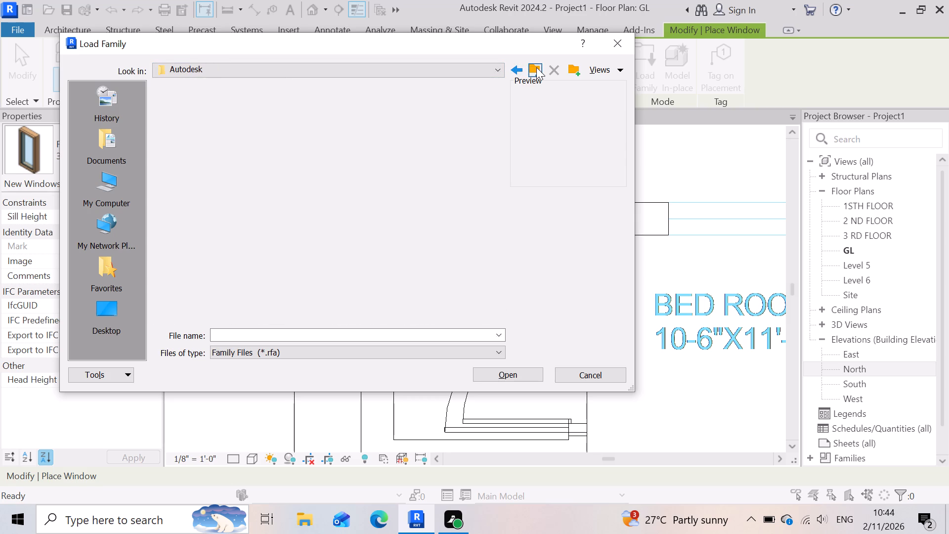
click(536, 67)
click(536, 67)
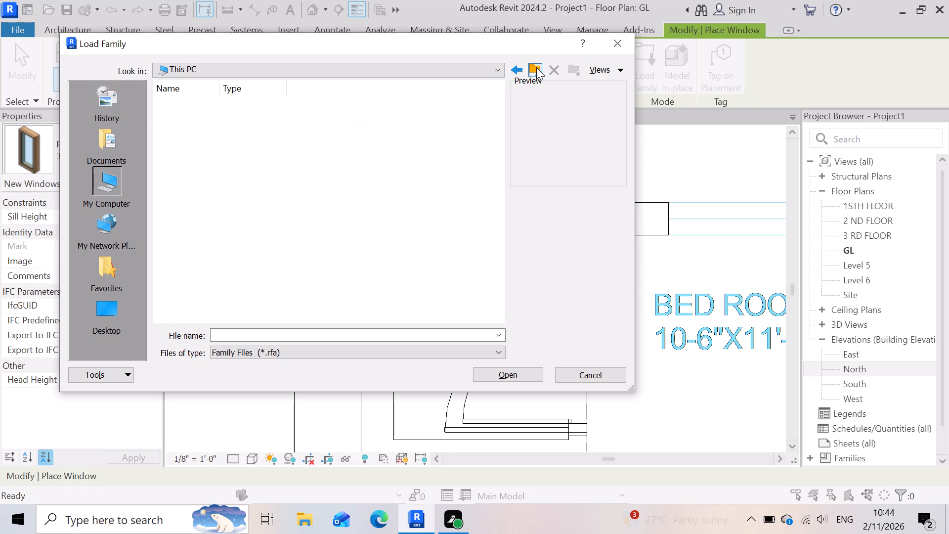
click(532, 68)
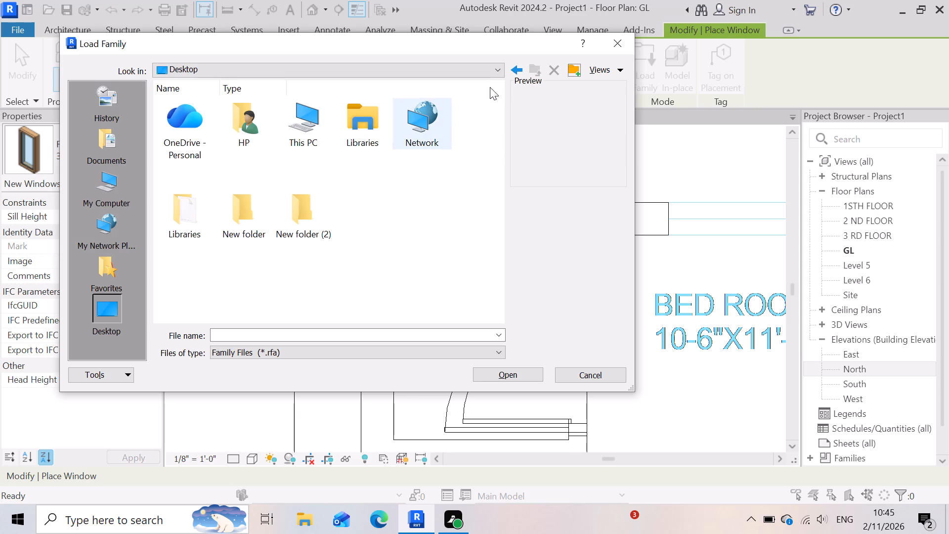
click(524, 66)
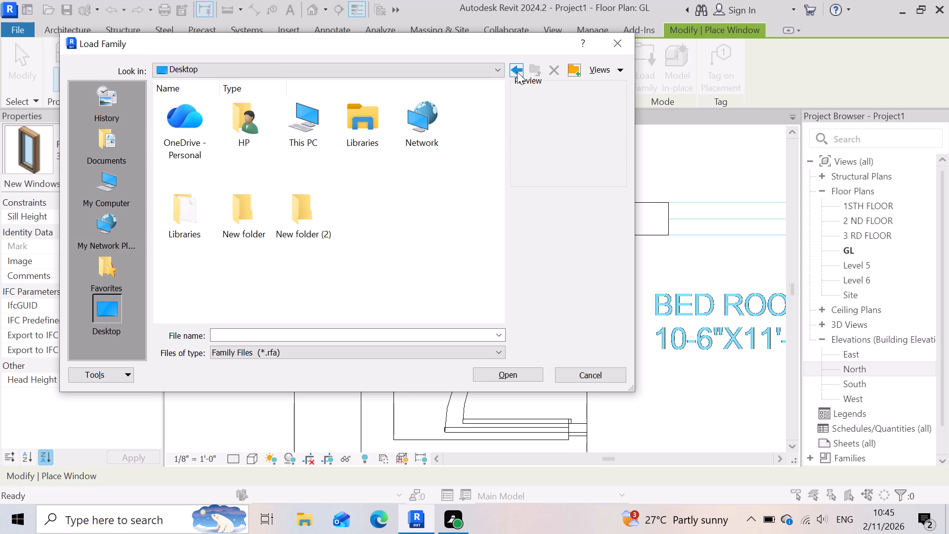
click(517, 72)
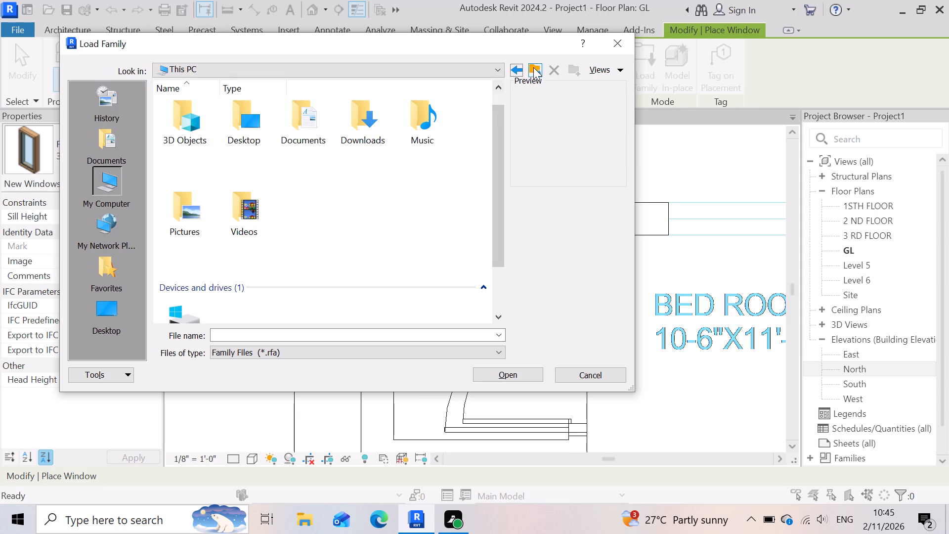
click(539, 66)
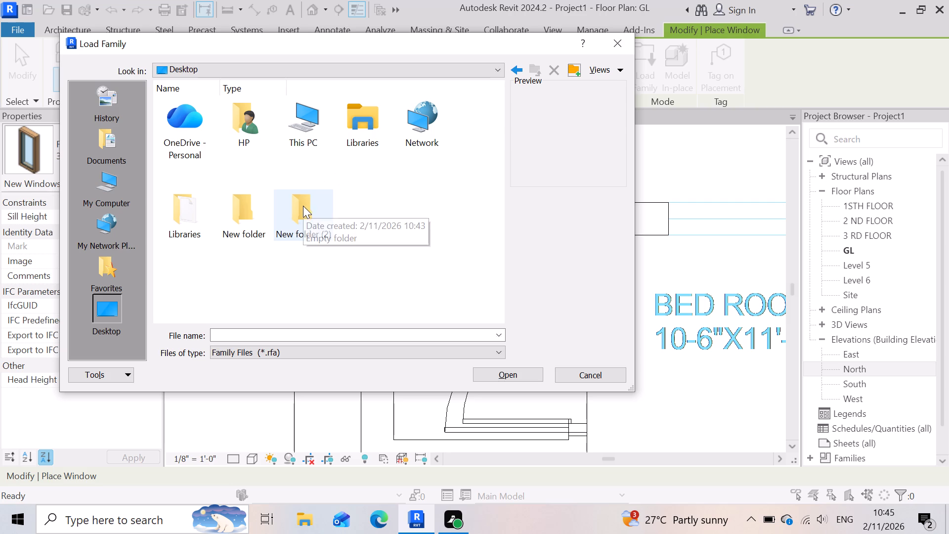
double_click(372, 135)
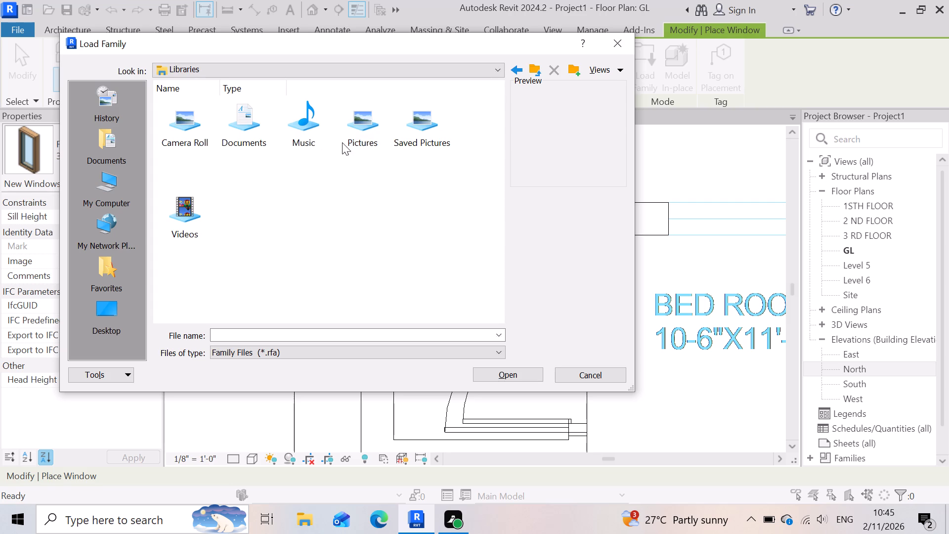
double_click(531, 68)
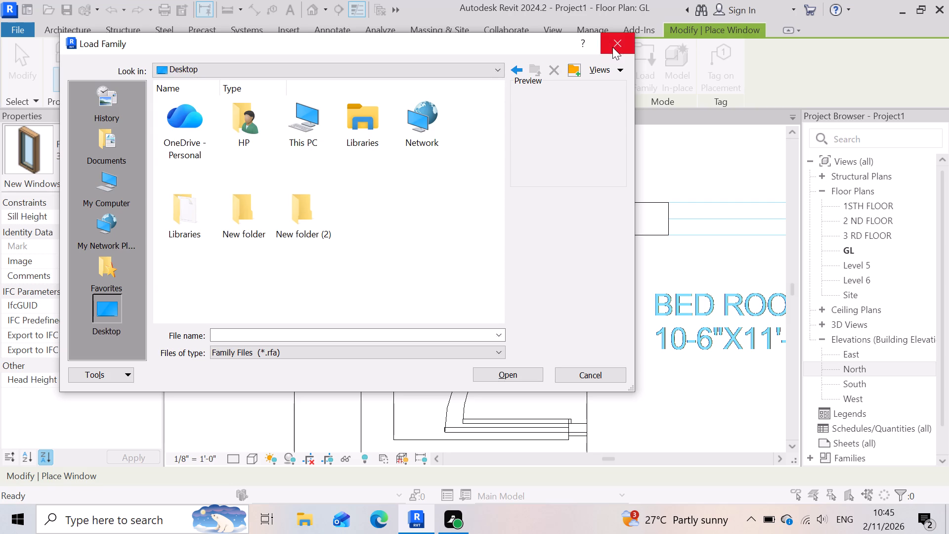
click(612, 47)
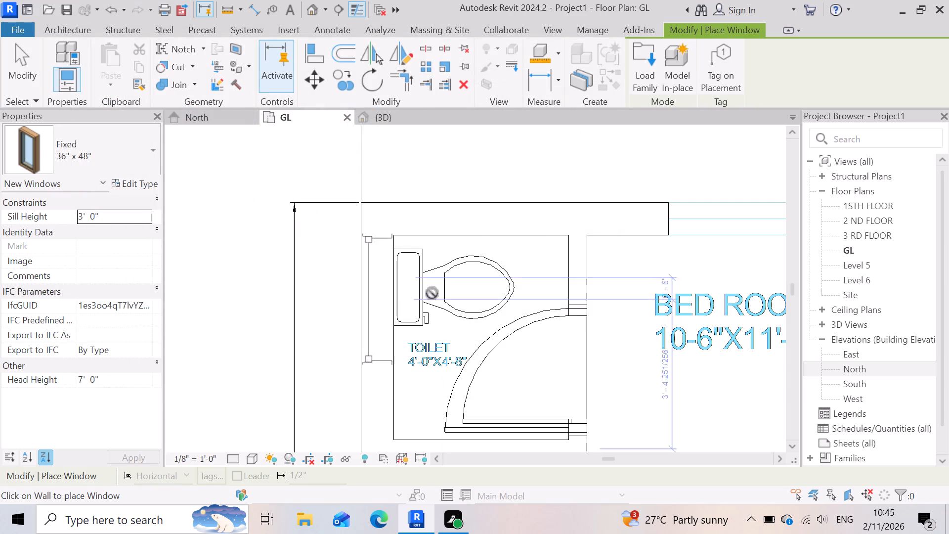
Restart Load Family and go from the Residential doors folder up to the US library, opening its Windows folder.
click(640, 85)
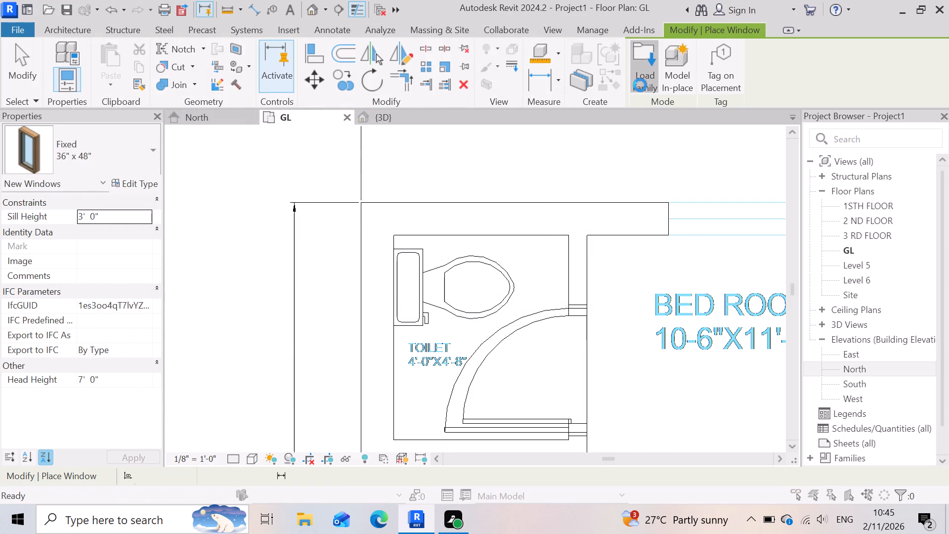
scroll(365, 177, up, 3)
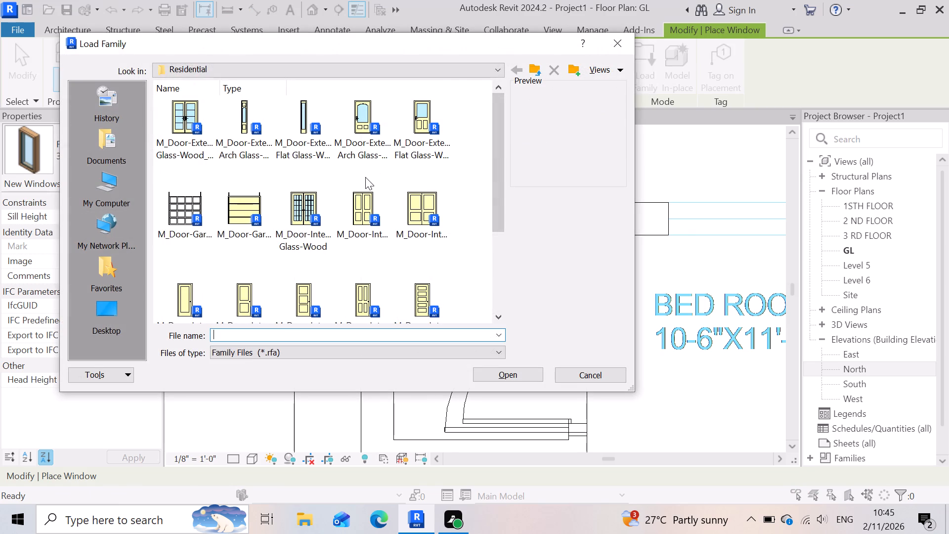
click(536, 66)
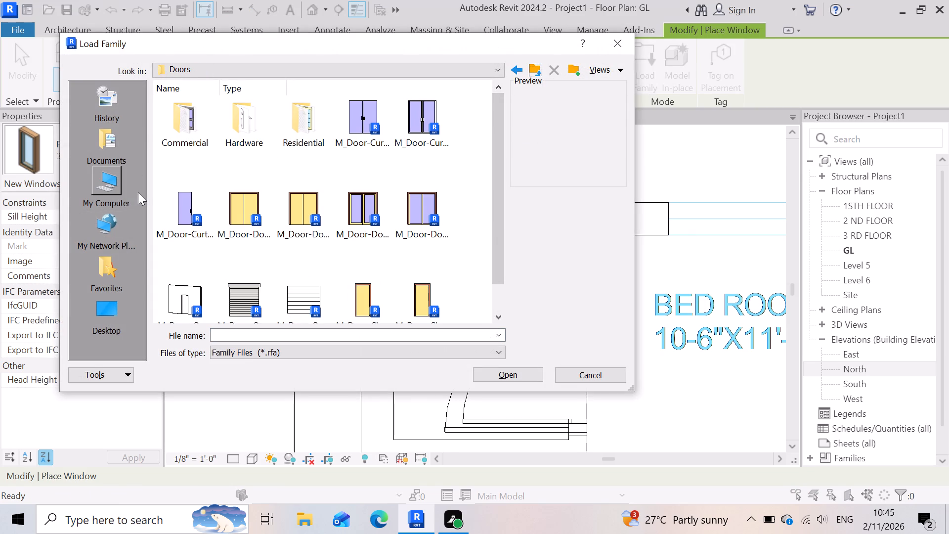
scroll(383, 184, down, 7)
scroll(383, 184, up, 9)
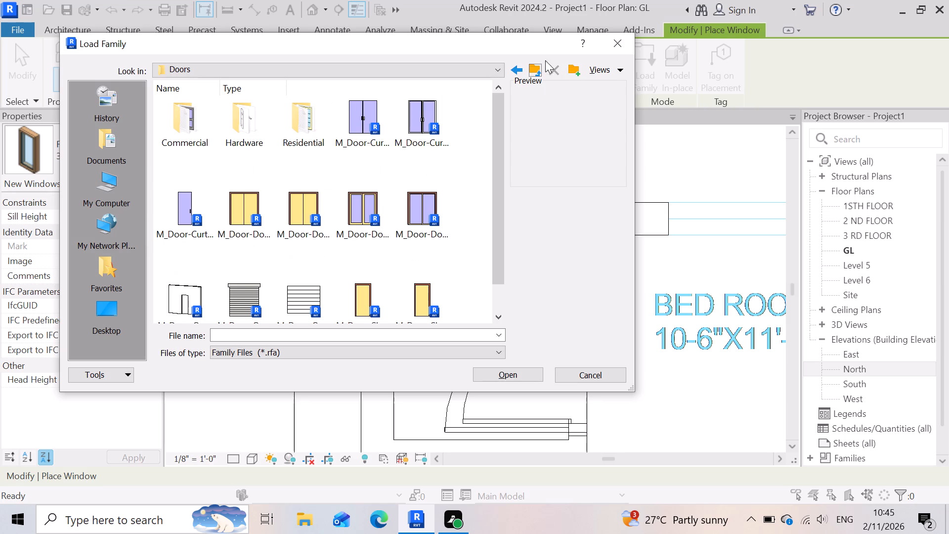
click(541, 68)
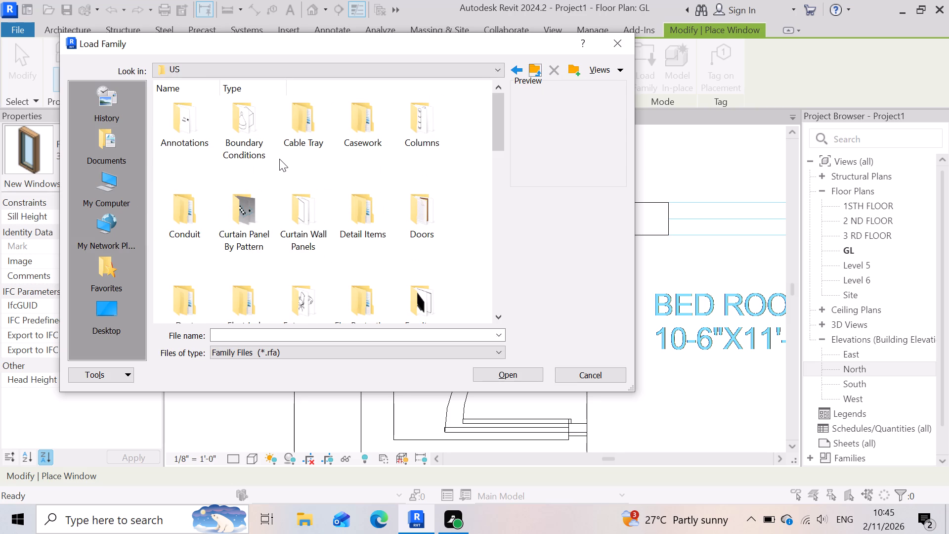
scroll(382, 159, down, 5)
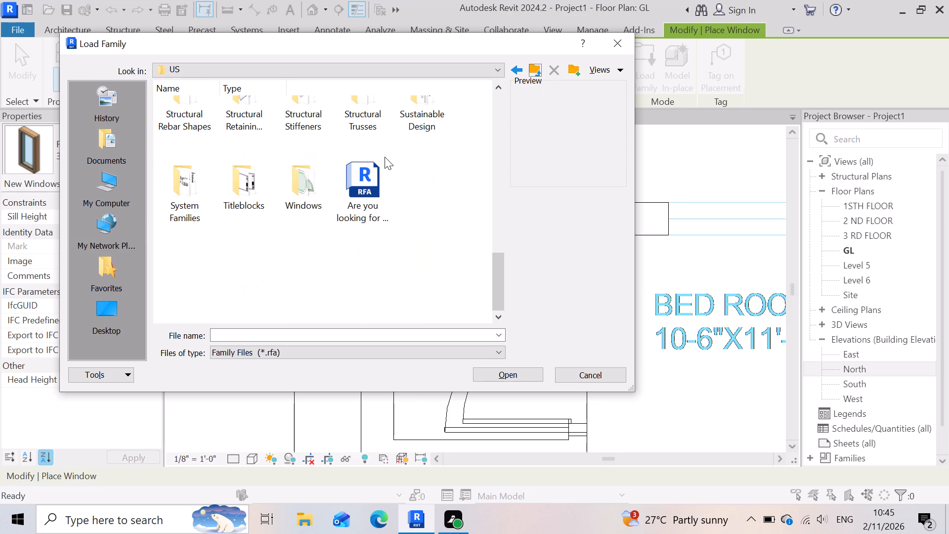
double_click(311, 176)
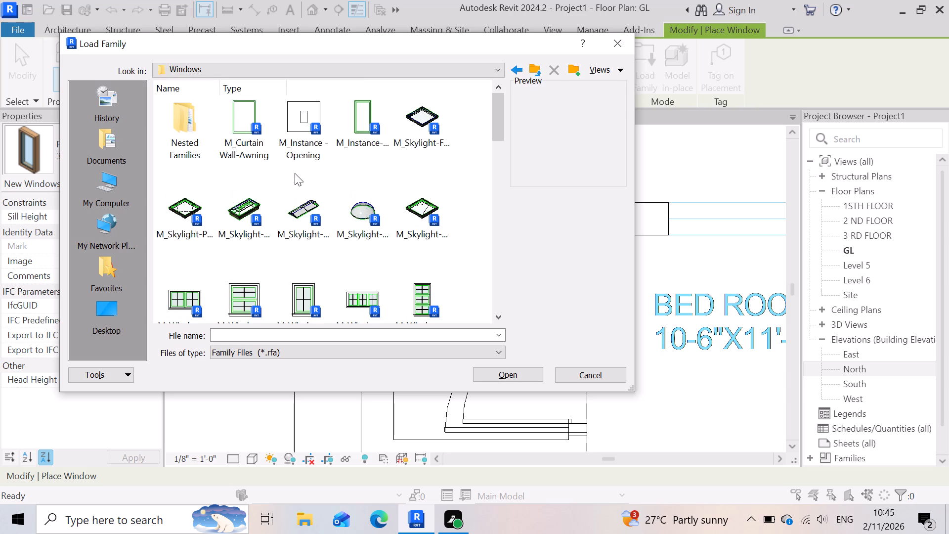
Browse the window families, previewing M_Window-Bay-Casement-30_Degree_Angle, and load M_Window-Casement-Double-Sidelight into the project.
scroll(271, 230, down, 4)
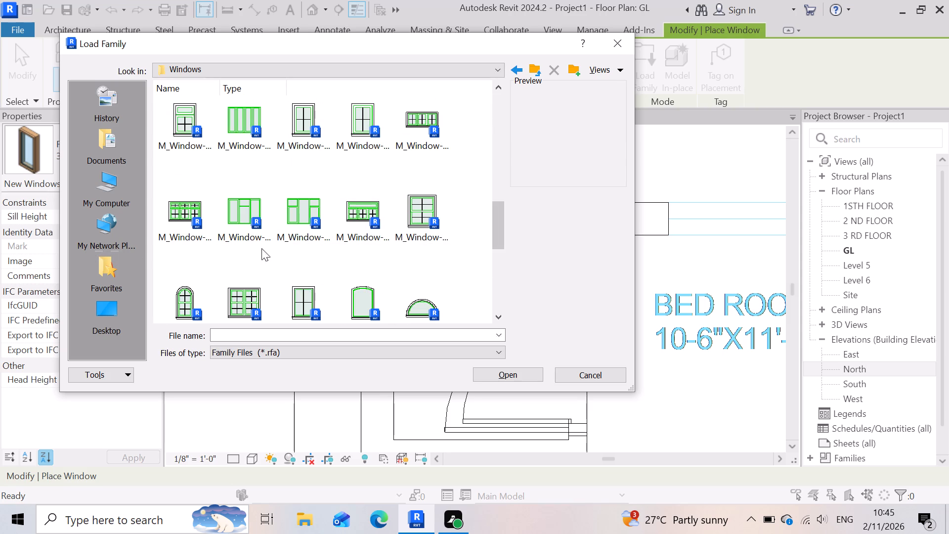
scroll(329, 231, down, 3)
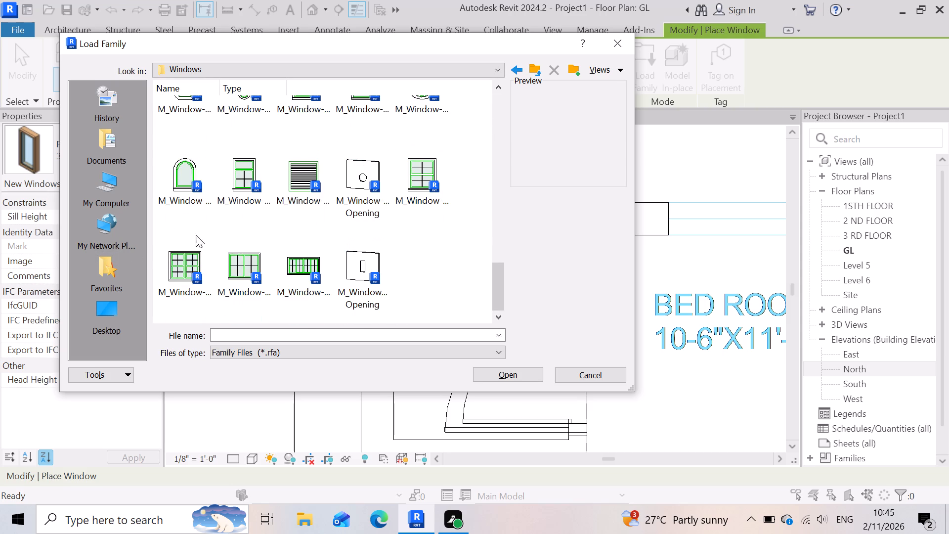
scroll(381, 257, down, 2)
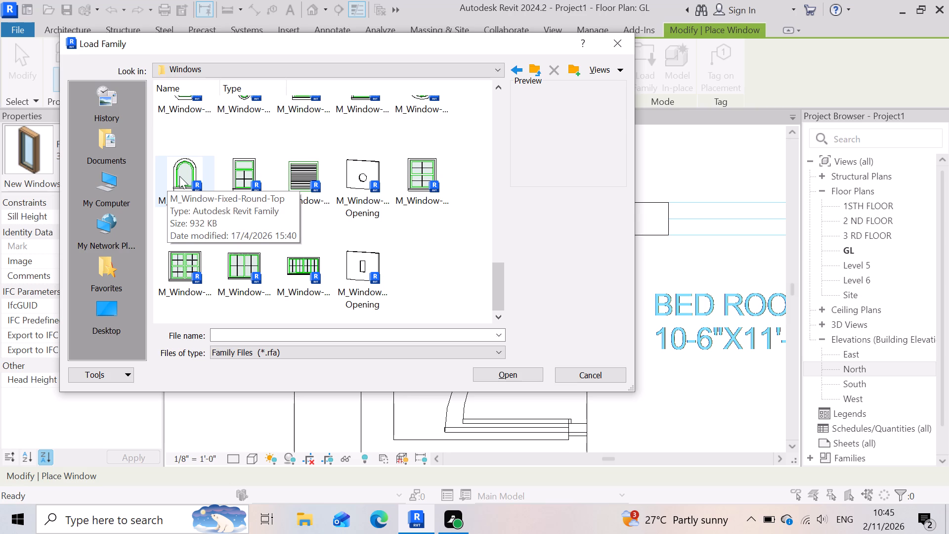
scroll(219, 205, up, 5)
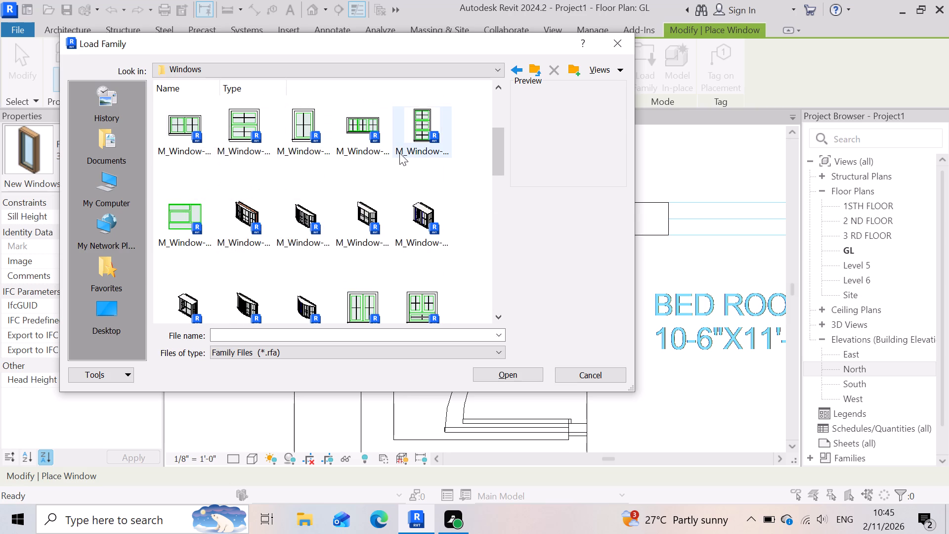
scroll(399, 153, down, 2)
scroll(399, 153, up, 2)
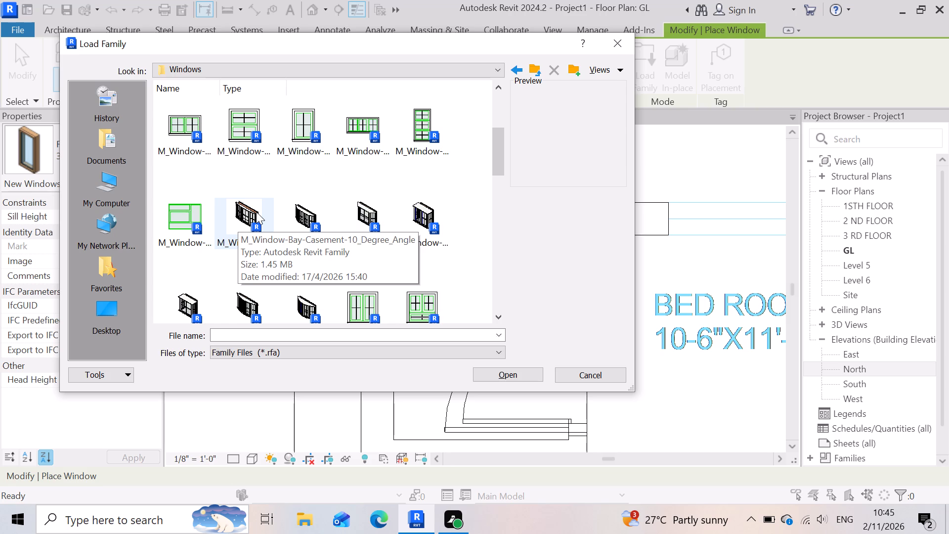
click(313, 209)
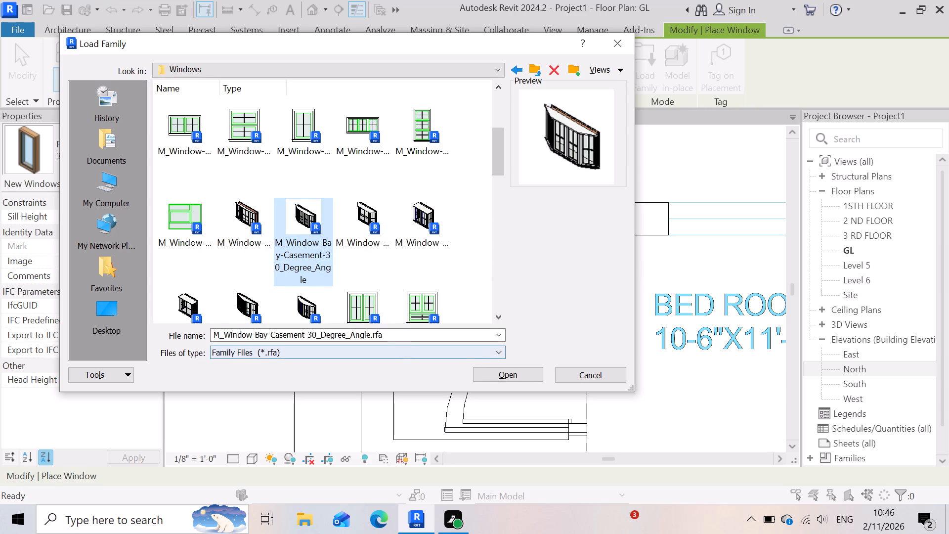
scroll(365, 228, down, 1)
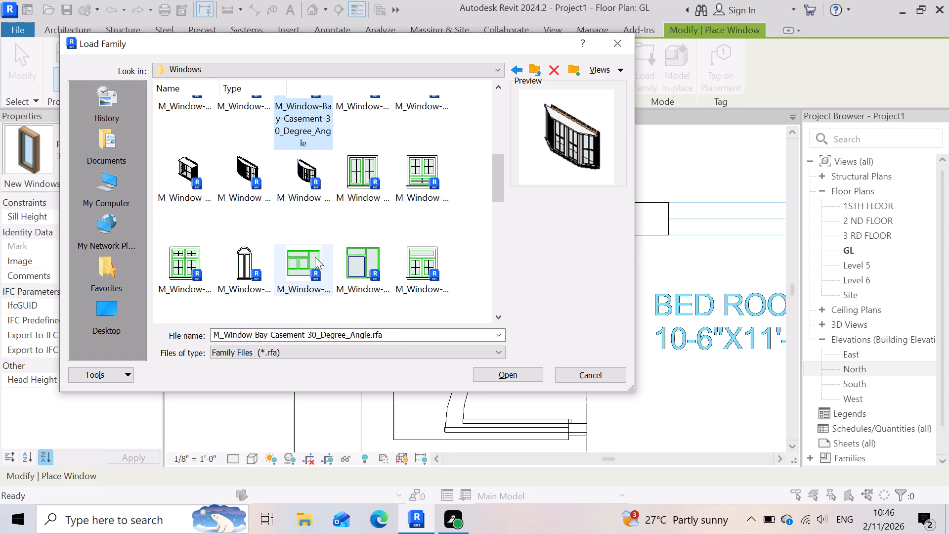
click(366, 261)
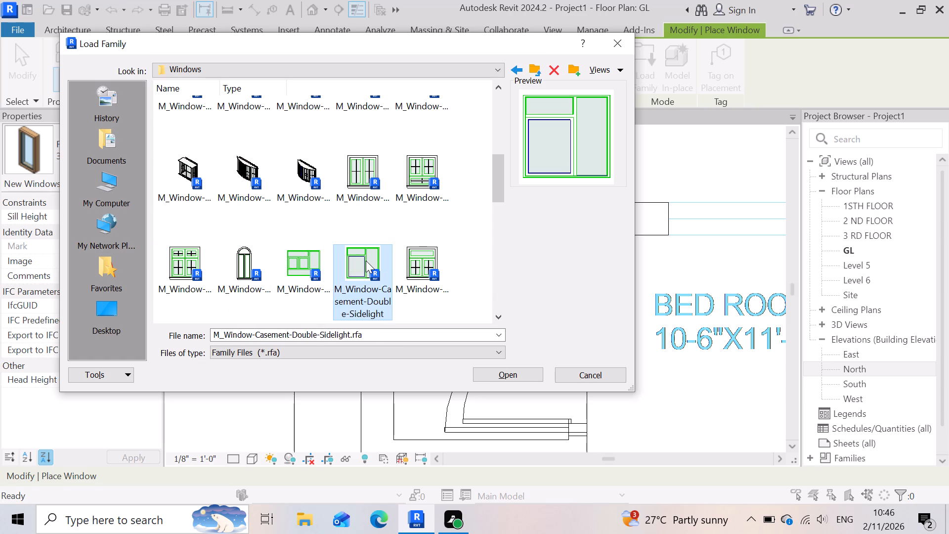
click(497, 373)
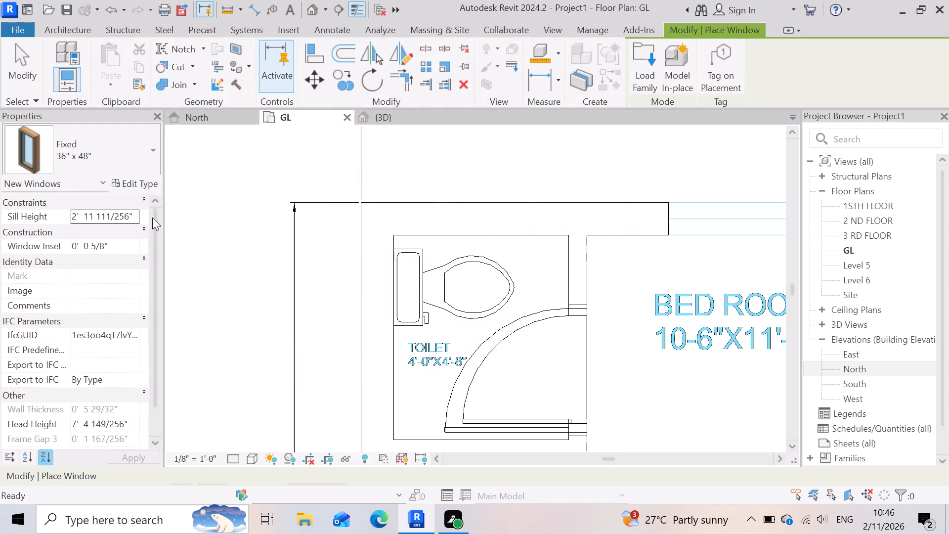
Set the 1550 x 1350mm casement window type's width to 2' 6" and height to 3' 0".
click(142, 185)
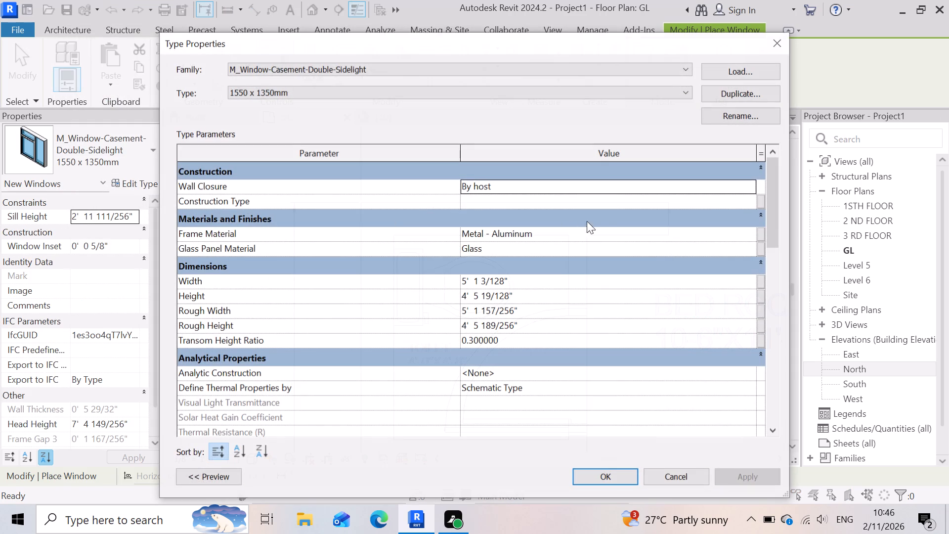
click(538, 278)
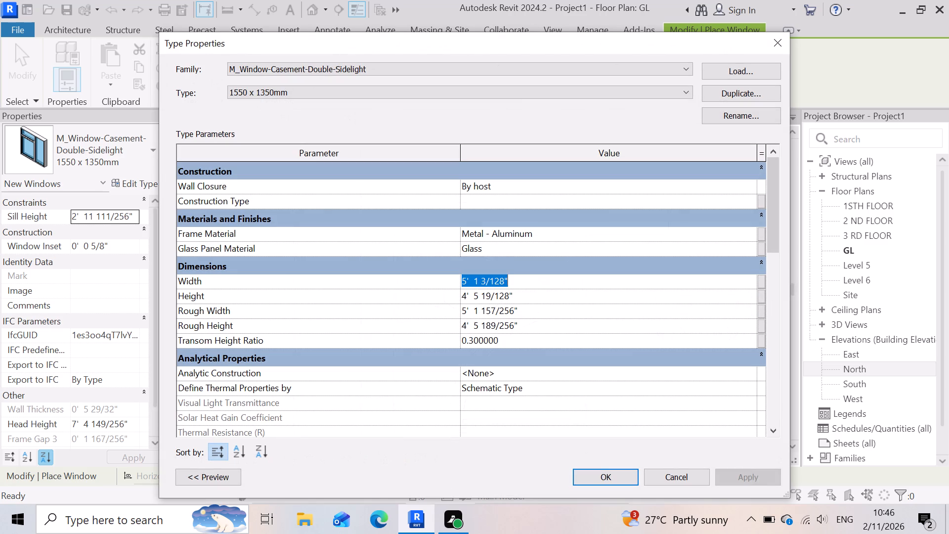
key(2)
text('6)
key(shift+quotedbl)
key(Return)
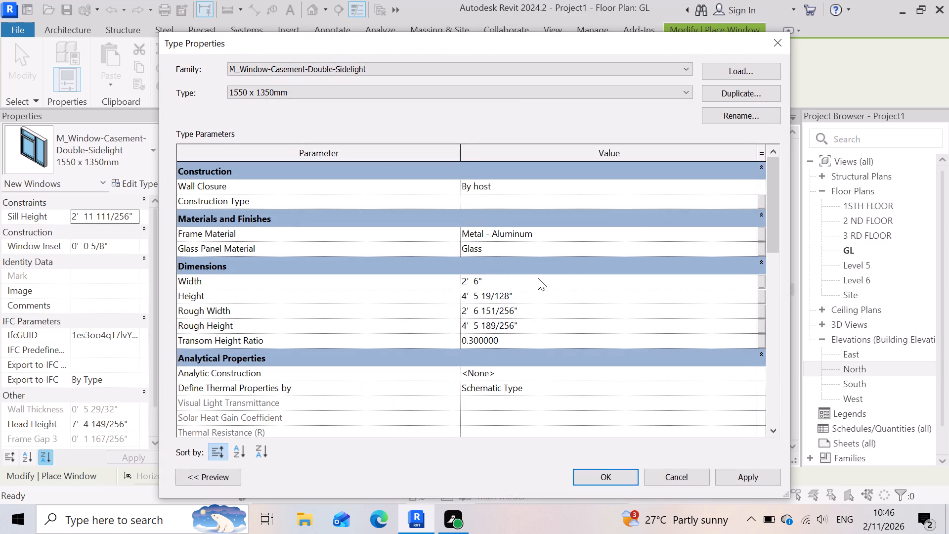
click(520, 300)
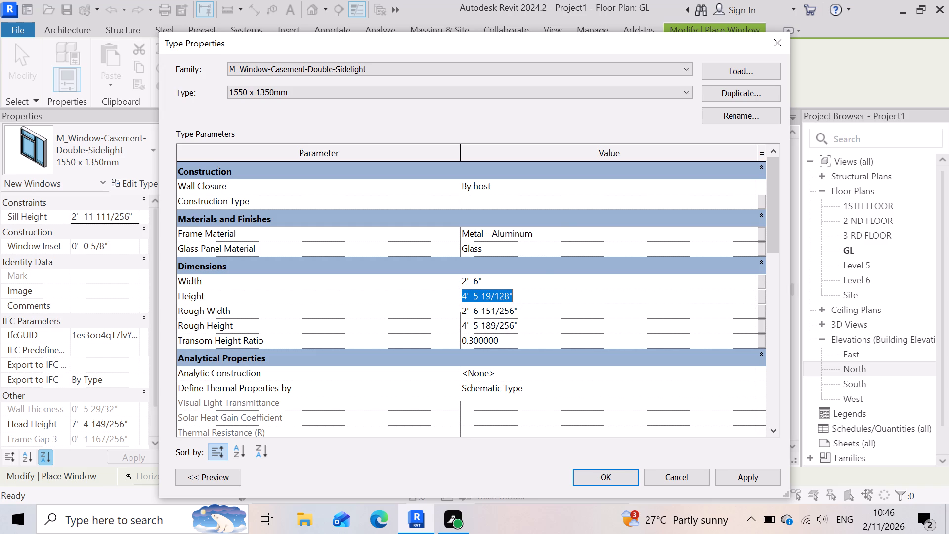
key(3)
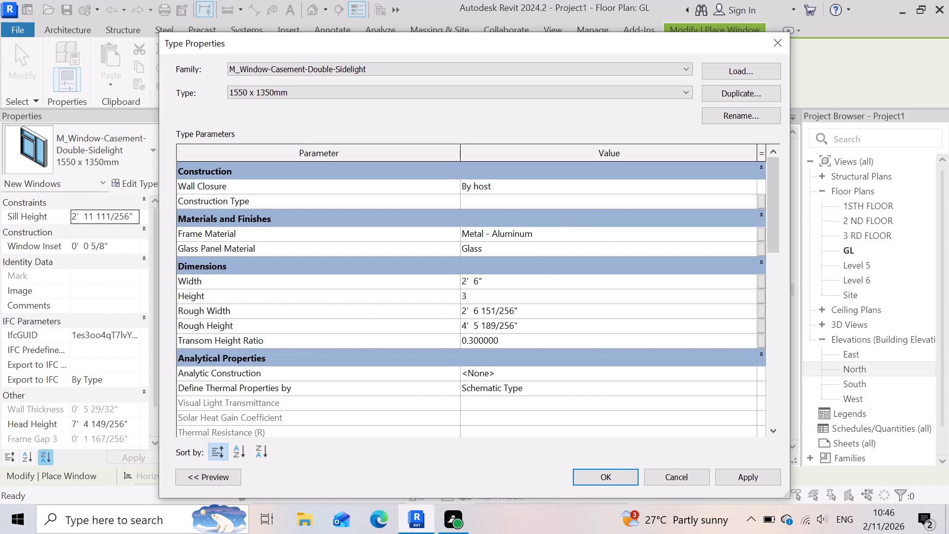
key(apostrophe)
key(Return)
click(760, 475)
click(612, 481)
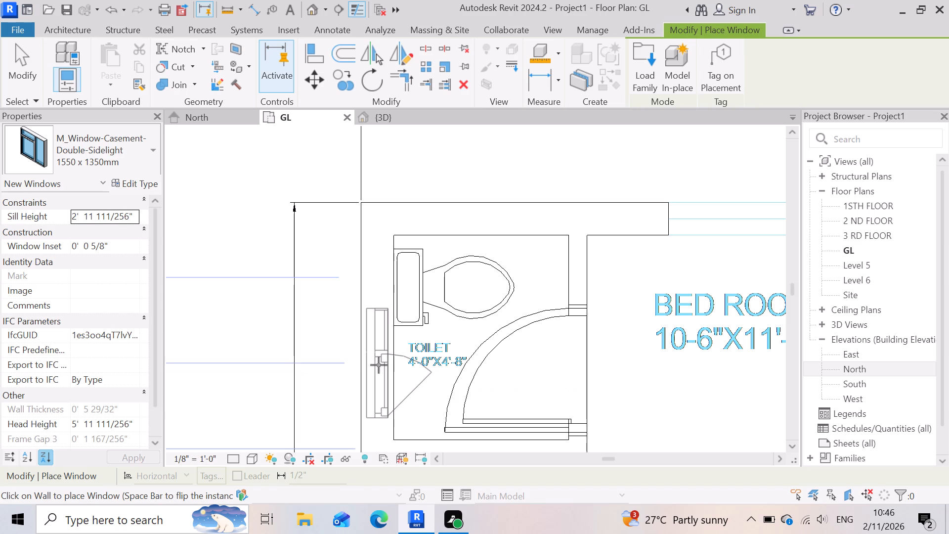
Place the casement window in the upper toilet's outer wall, centred about 2'-8" from the partition between the two toilets.
click(372, 333)
scroll(358, 316, down, 5)
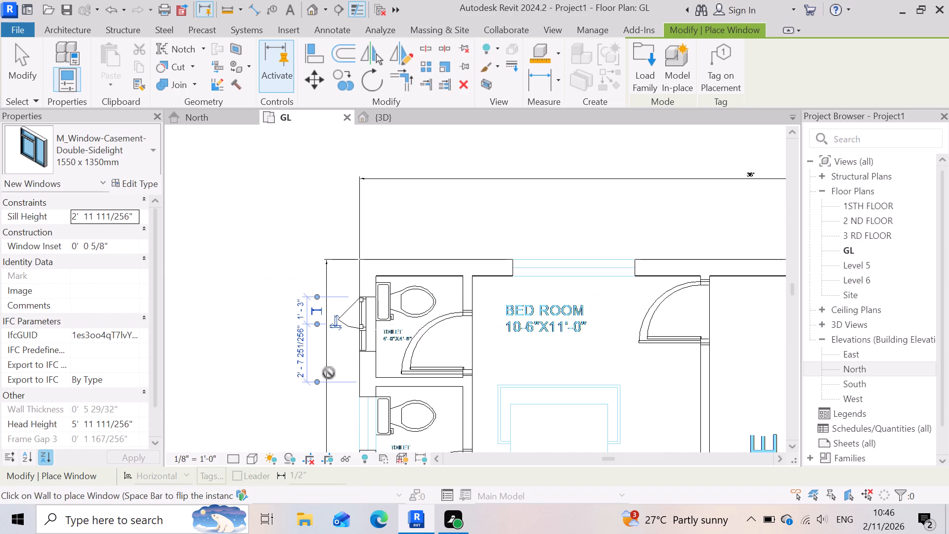
Extend the lower outer wall segment up to the upper segment, closing the window gap at the second toilet with Trim/Extend Single Element.
scroll(411, 304, down, 4)
scroll(393, 420, up, 7)
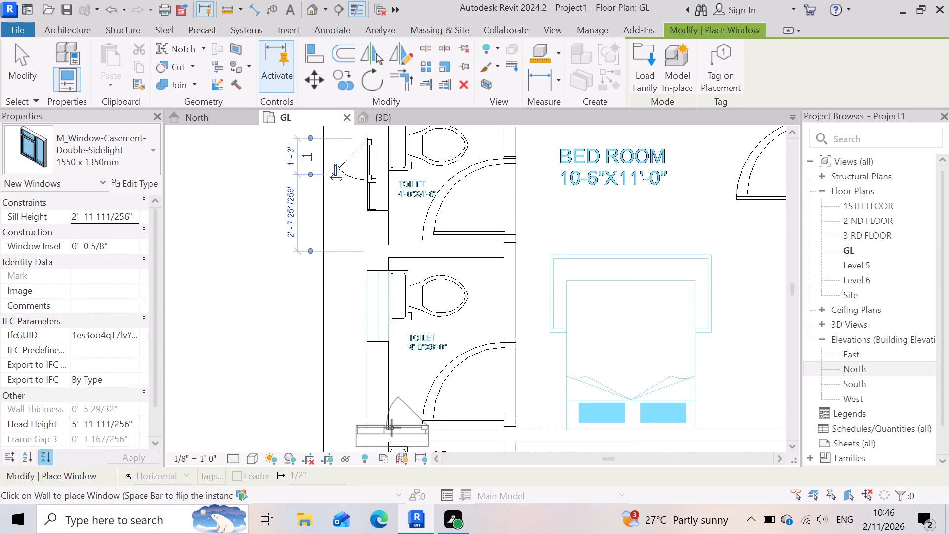
scroll(392, 428, up, 7)
scroll(366, 333, down, 4)
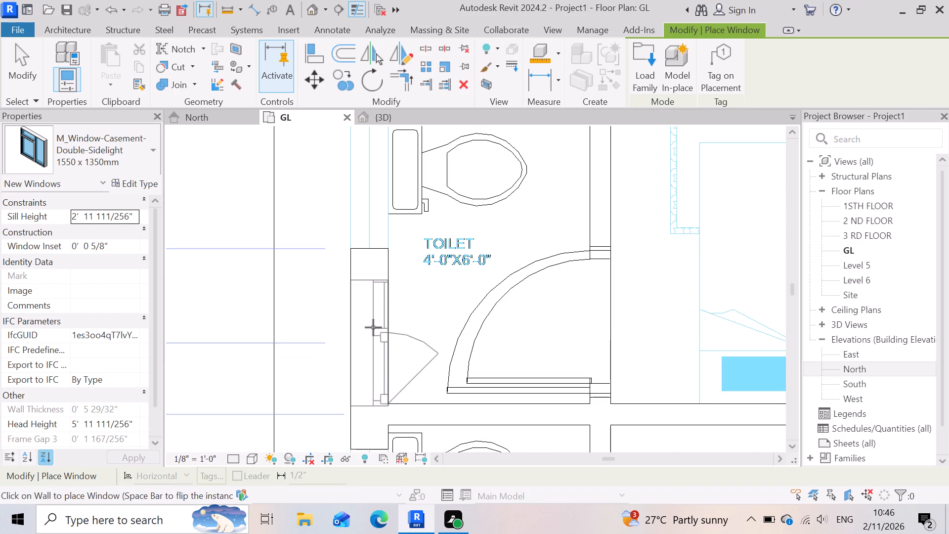
scroll(406, 328, down, 2)
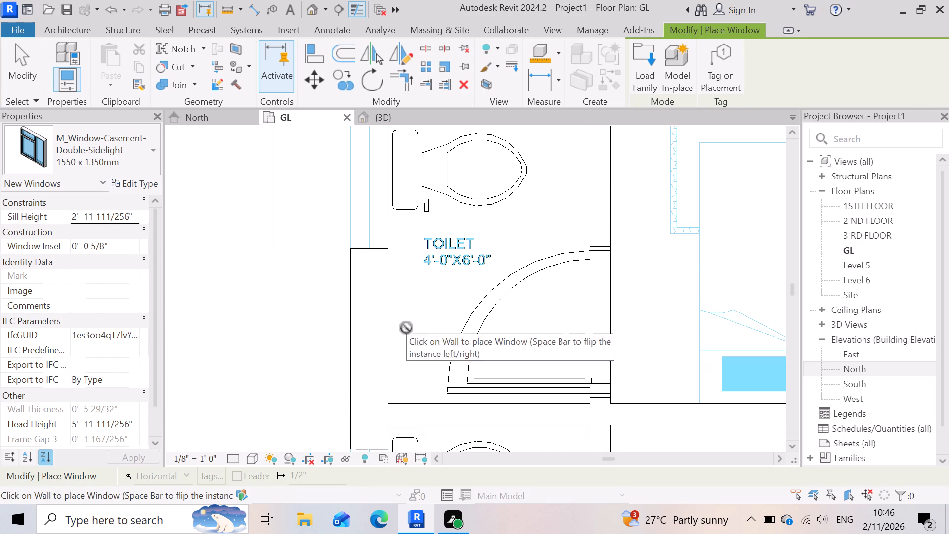
scroll(406, 328, down, 4)
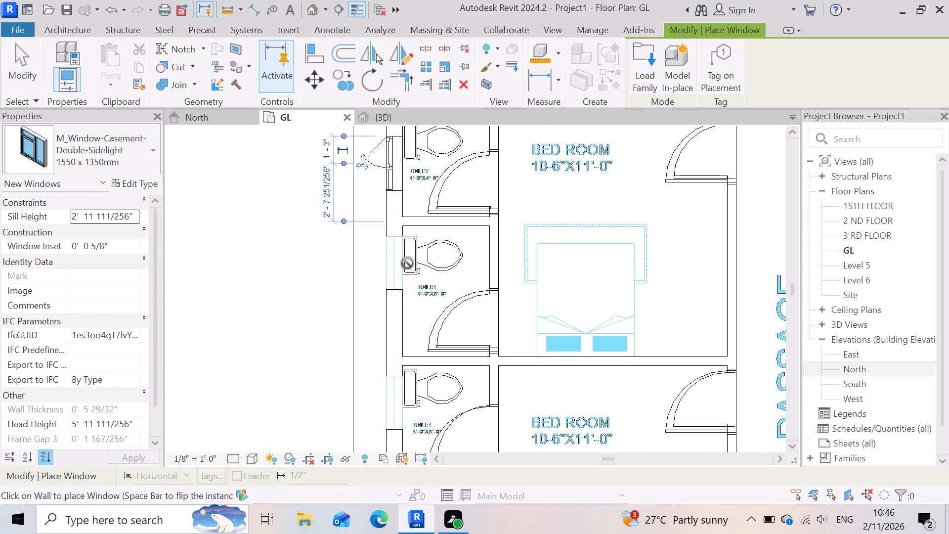
scroll(407, 263, up, 6)
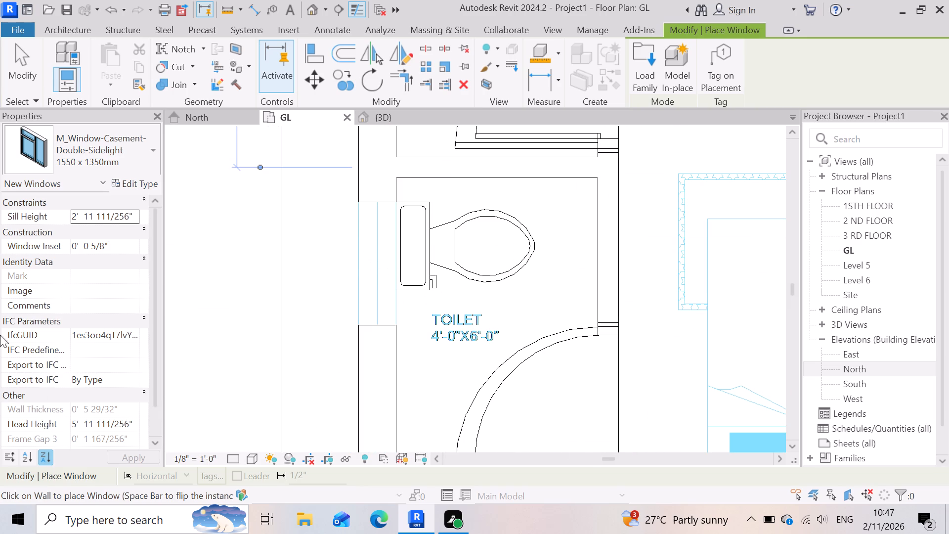
scroll(411, 351, down, 3)
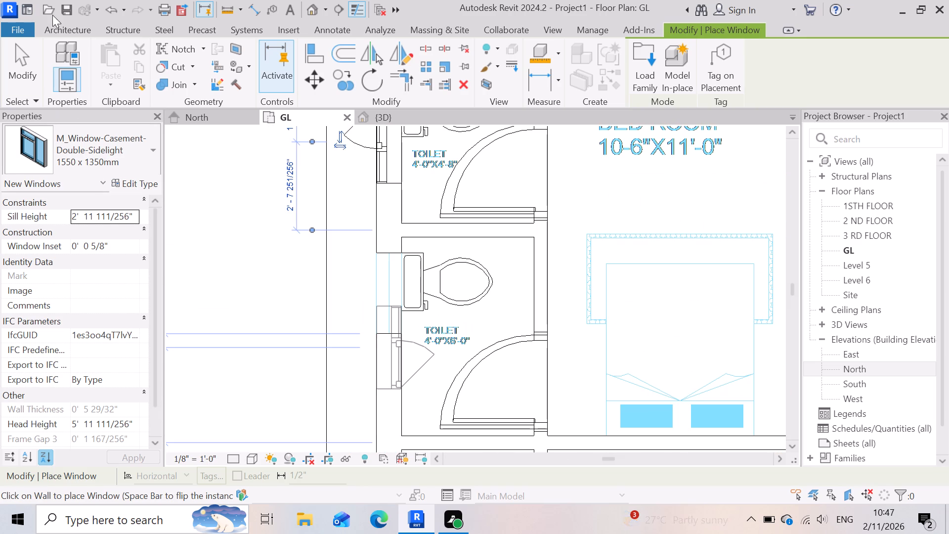
click(88, 30)
click(55, 50)
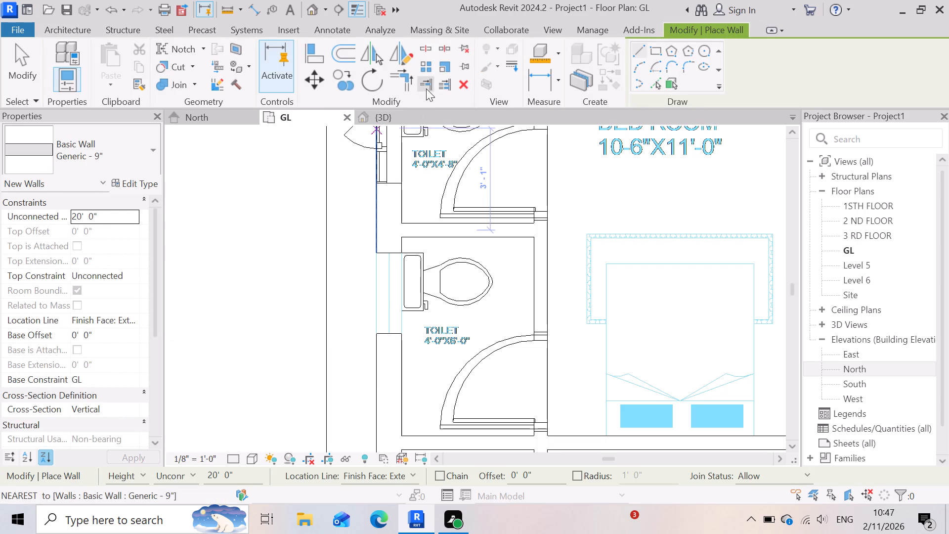
click(427, 88)
scroll(358, 399, up, 3)
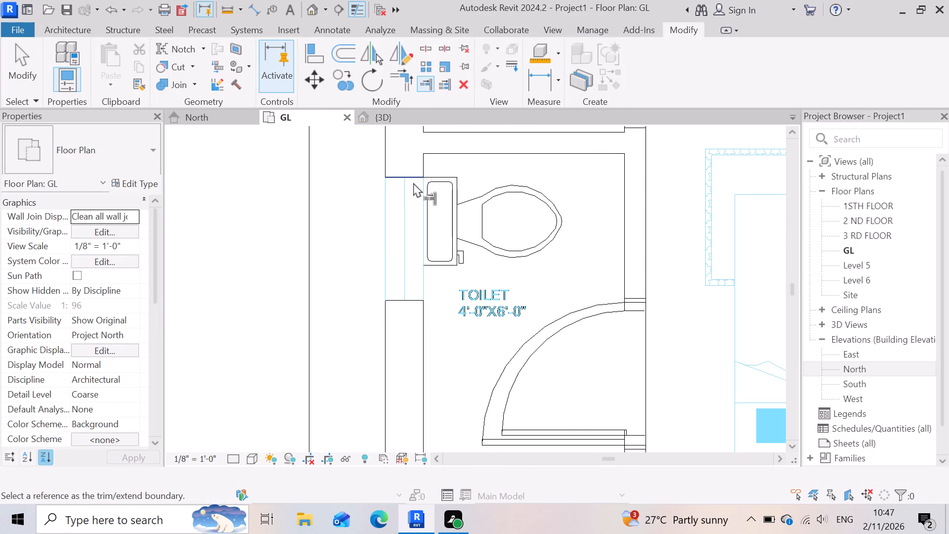
click(413, 182)
click(405, 310)
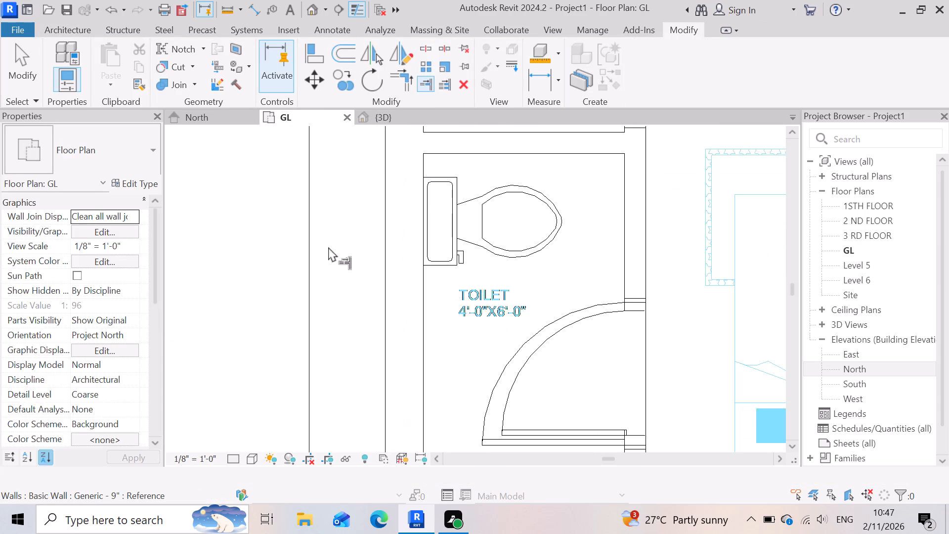
Place the casement window in the second toilet's outer wall beside the WC, centred about 5'-0" above the next bedroom's partition.
click(78, 31)
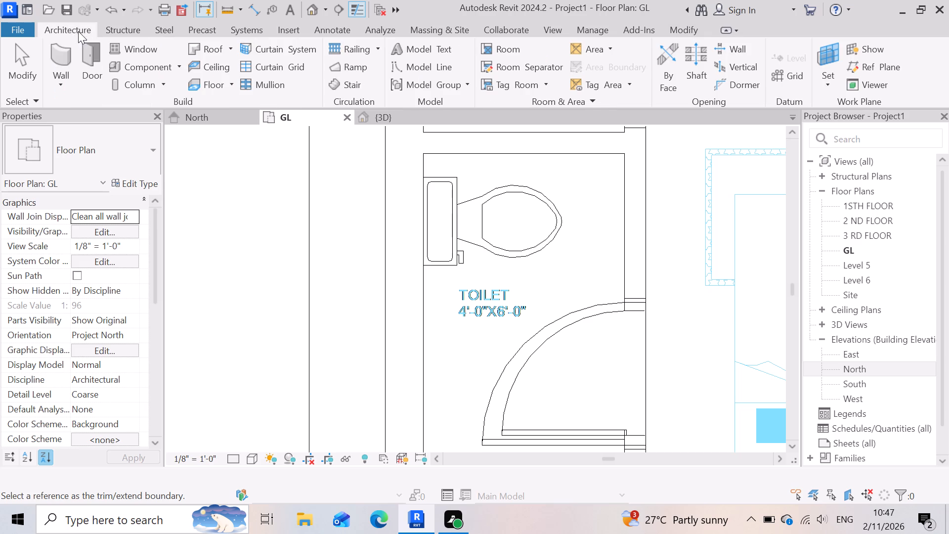
click(137, 46)
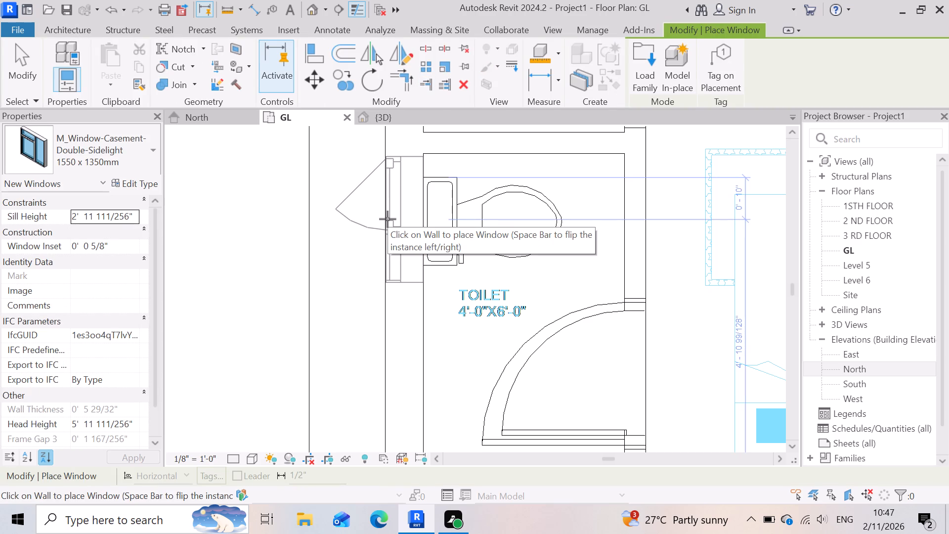
click(389, 216)
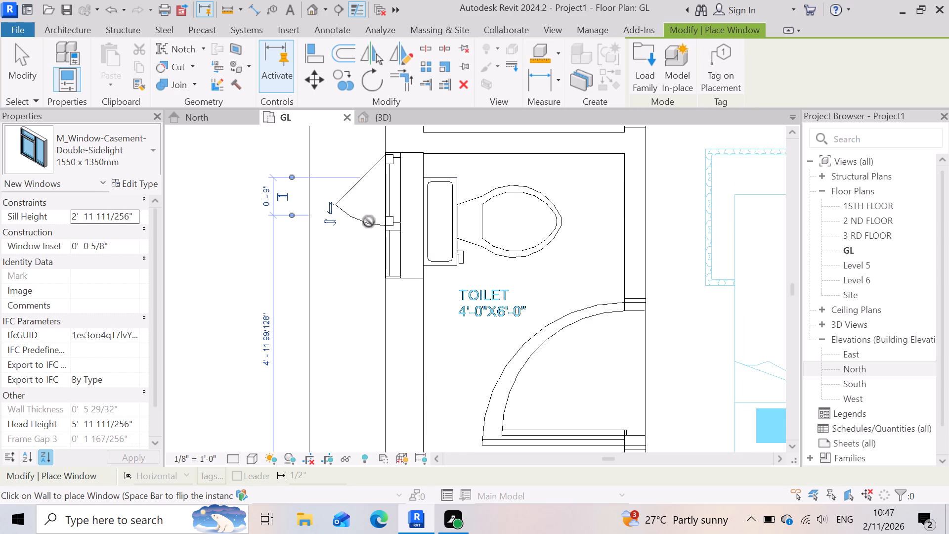
Use Trim/Extend Single Element to close the outer wall's window gap at the third toilet from the top of the plan.
scroll(315, 240, down, 11)
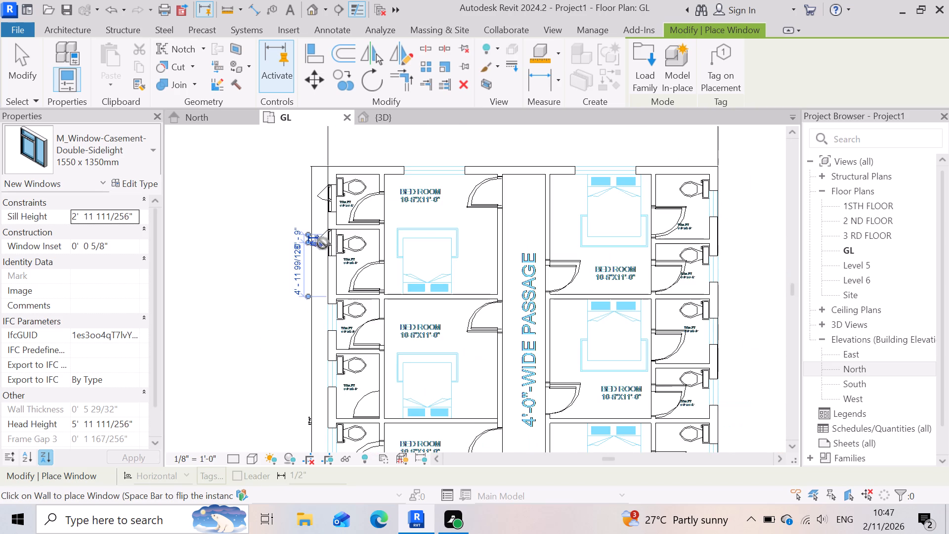
scroll(309, 340, up, 8)
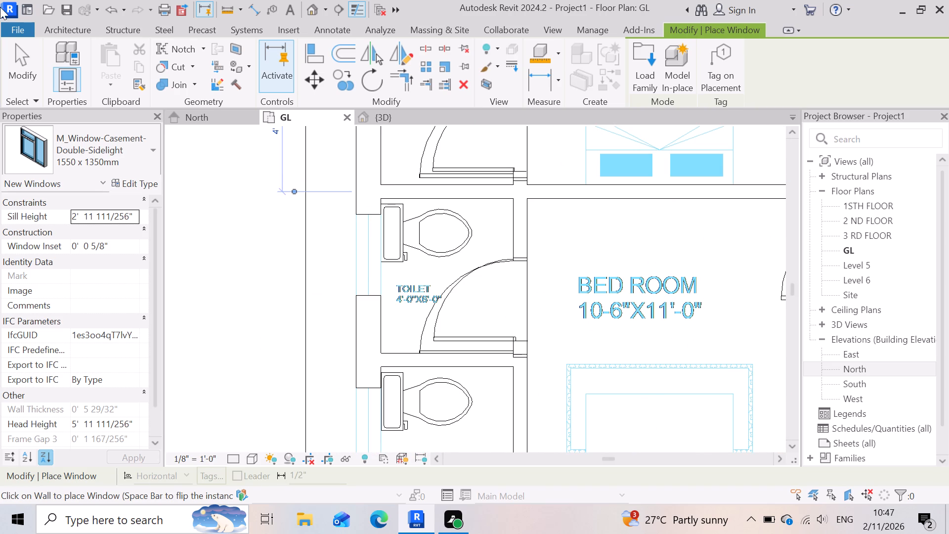
click(79, 31)
click(44, 57)
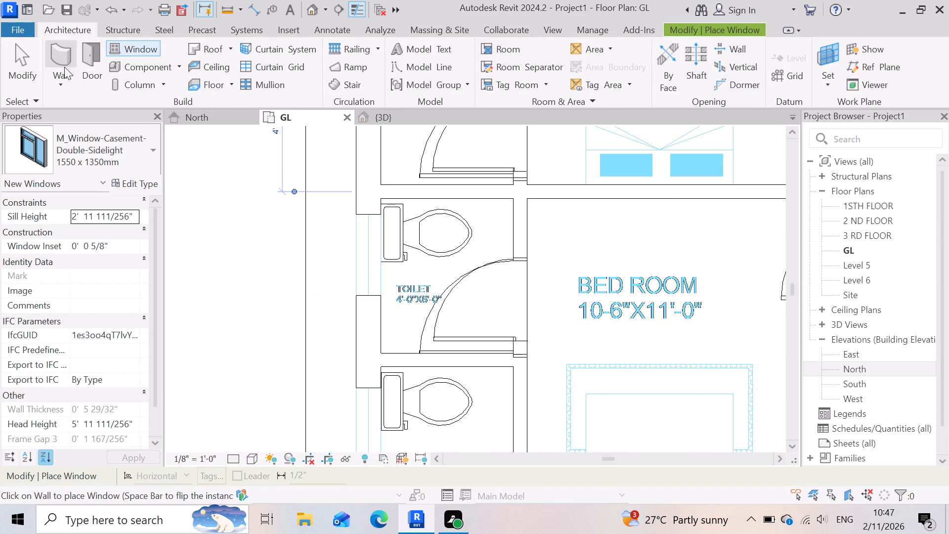
scroll(424, 207, down, 3)
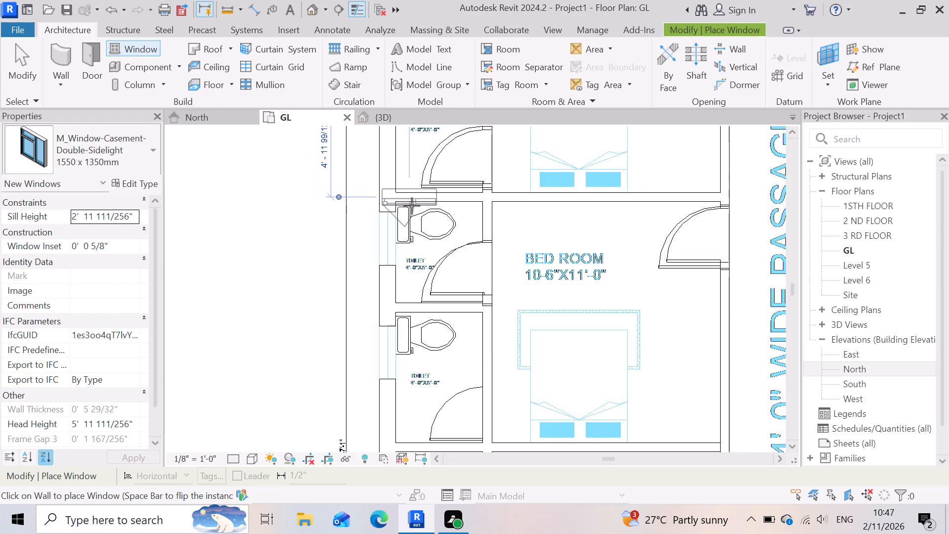
scroll(411, 207, down, 5)
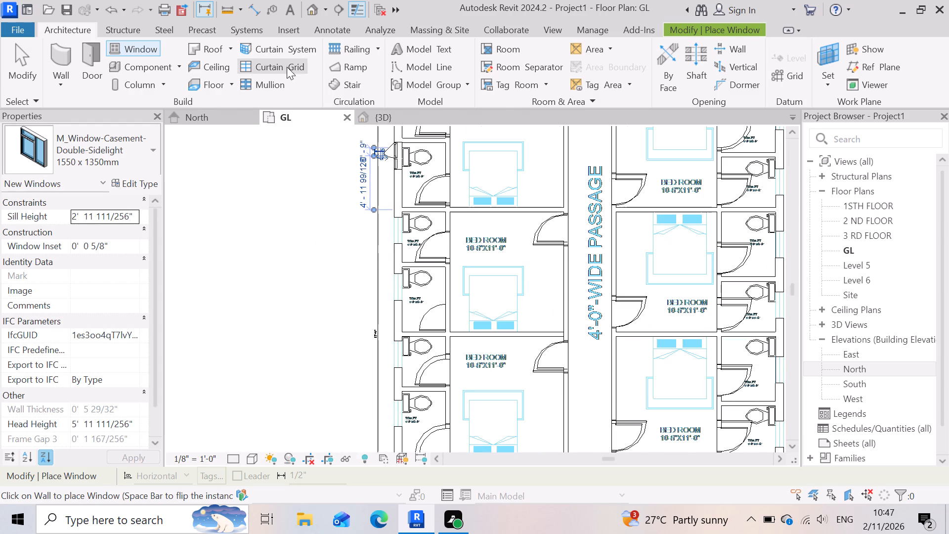
click(64, 58)
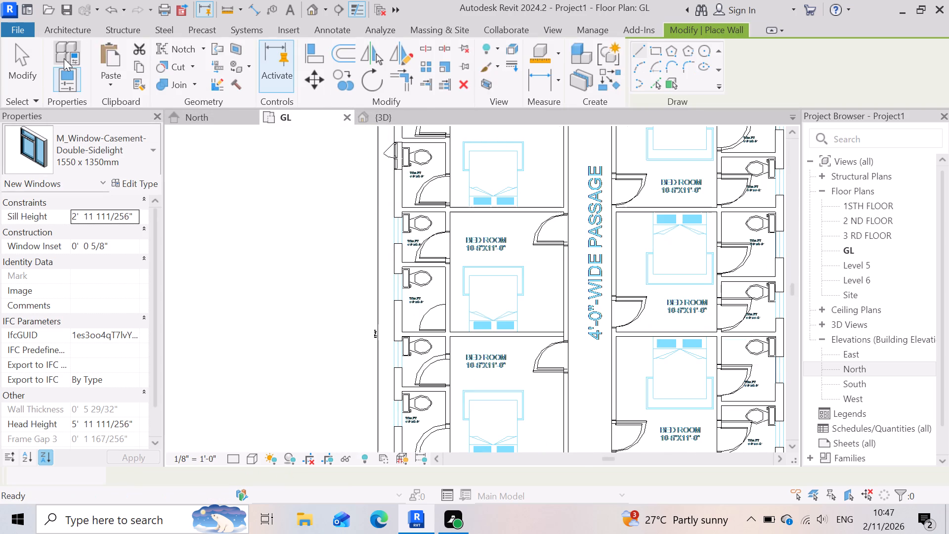
click(431, 79)
scroll(449, 227, down, 3)
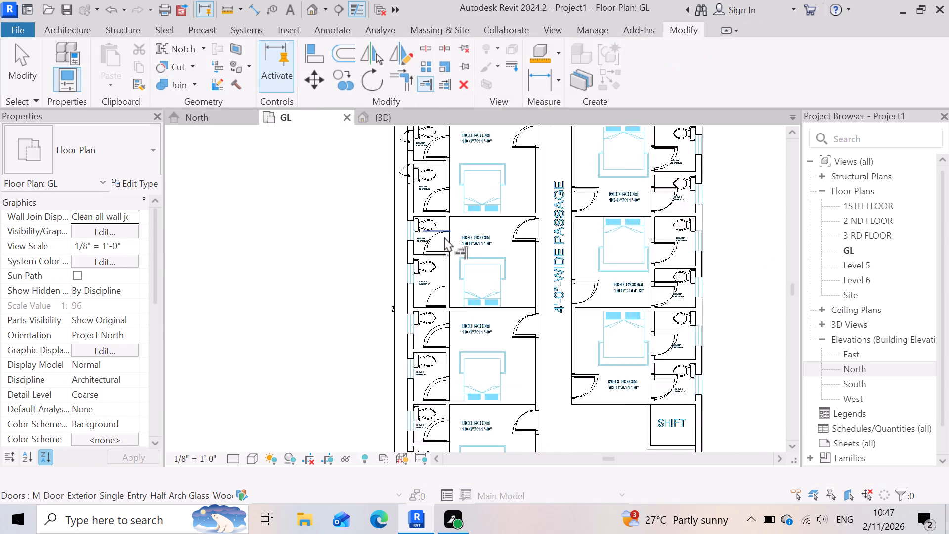
scroll(437, 235, up, 9)
scroll(360, 213, up, 6)
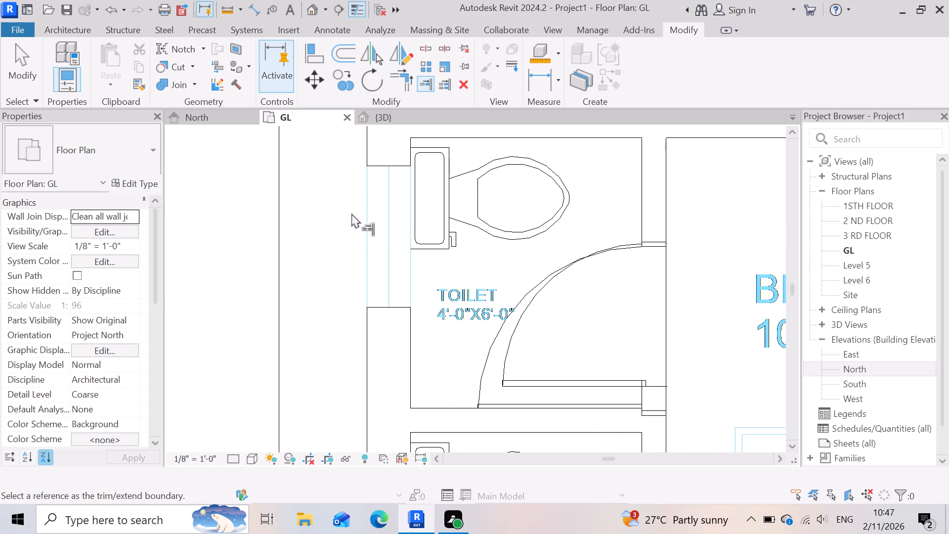
click(391, 168)
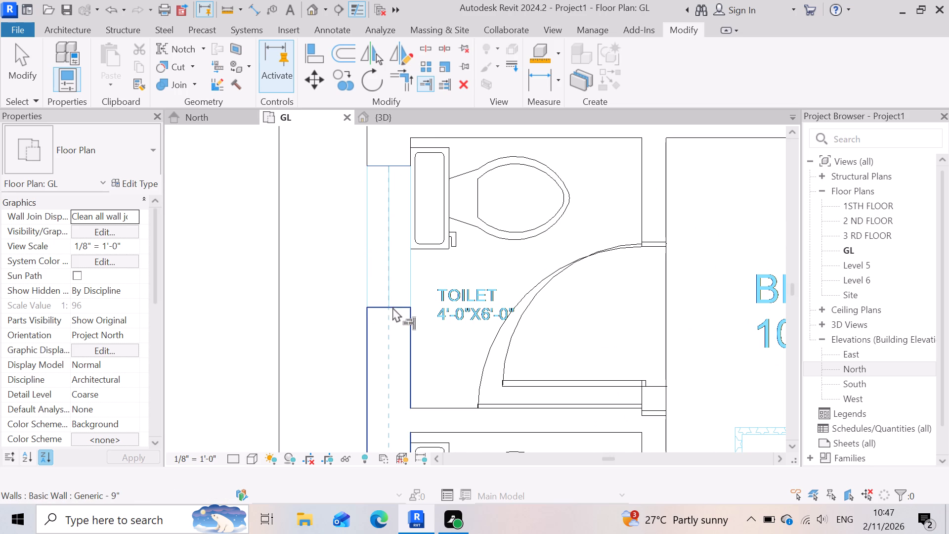
click(392, 307)
Extend the lower outer wall segment up to the upper one, closing the window gap at the fourth toilet.
scroll(384, 284, down, 7)
scroll(350, 468, up, 2)
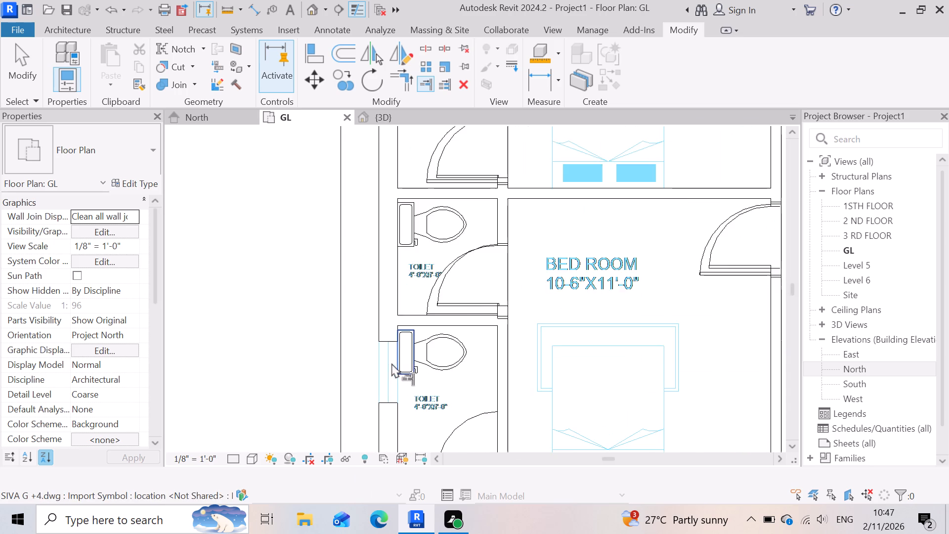
scroll(391, 363, up, 7)
click(388, 311)
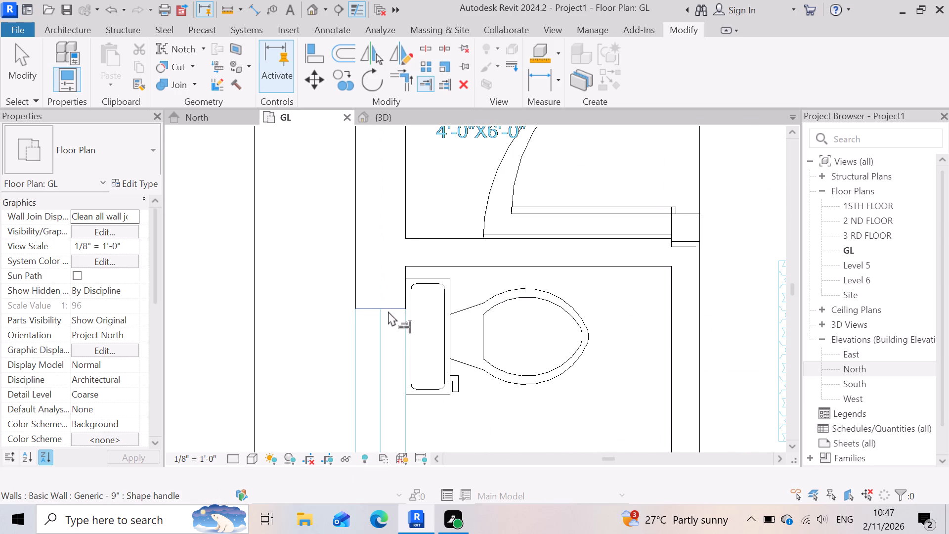
scroll(389, 304, down, 4)
scroll(386, 399, up, 7)
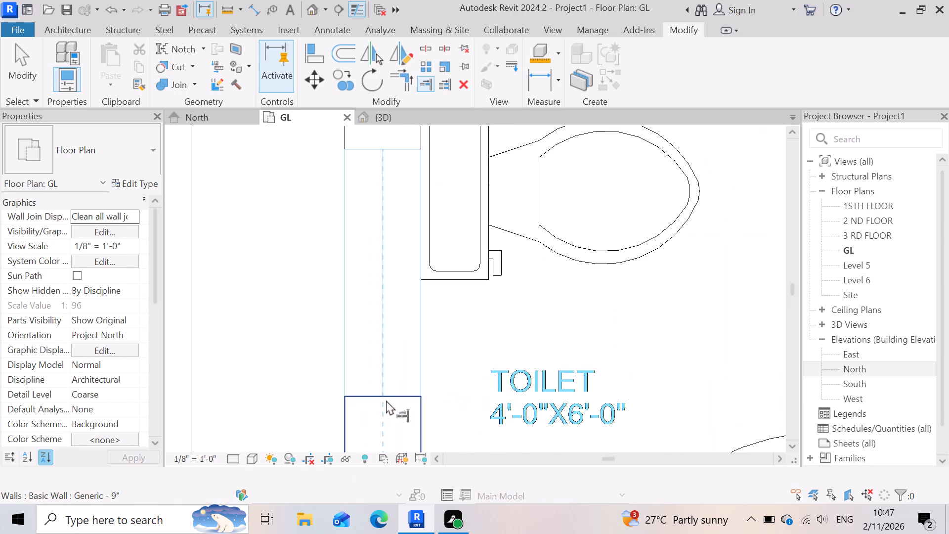
click(386, 400)
Close the outer wall's window gaps at the fifth and sixth toilets, extending each lower wall segment to the one above.
scroll(386, 374, down, 19)
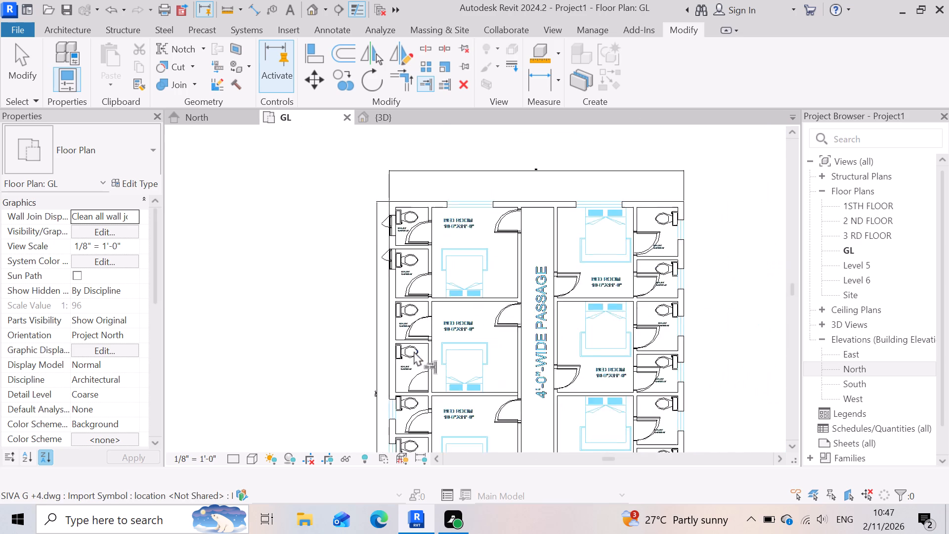
scroll(414, 351, down, 1)
scroll(393, 414, up, 12)
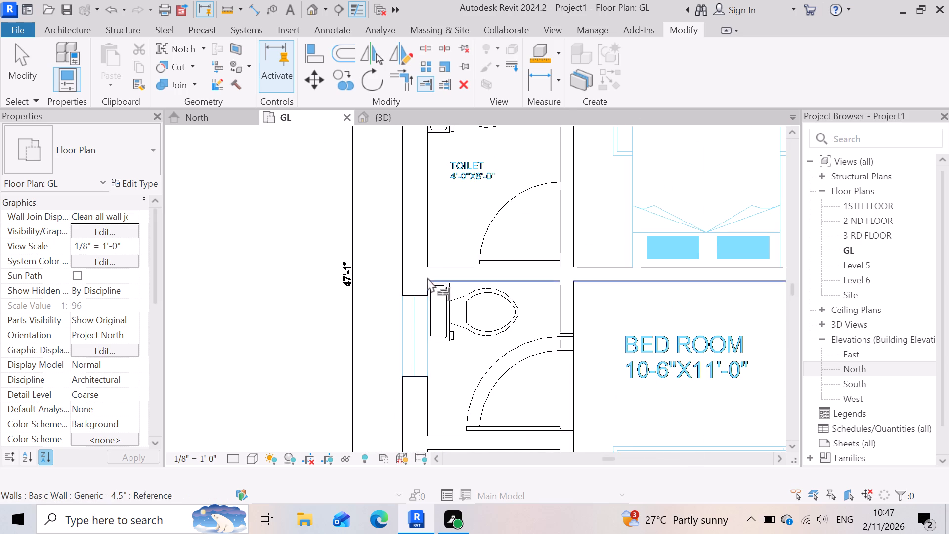
click(423, 296)
click(415, 374)
scroll(414, 354, down, 3)
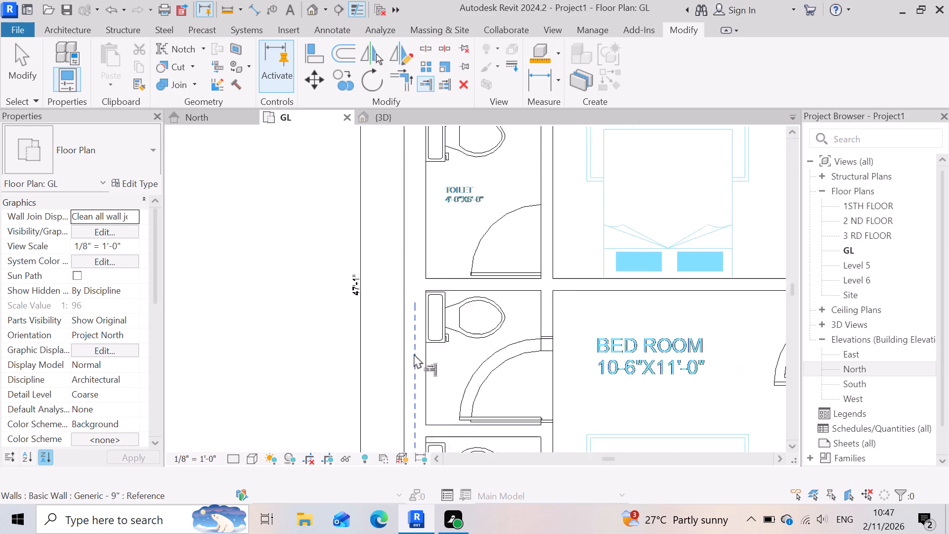
scroll(414, 354, down, 6)
scroll(413, 404, up, 7)
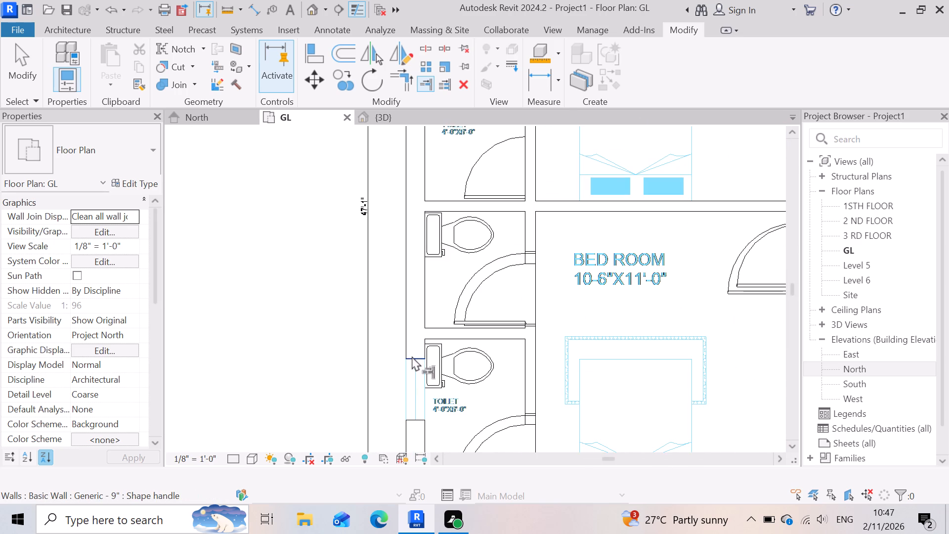
click(412, 356)
scroll(418, 415, up, 3)
click(404, 424)
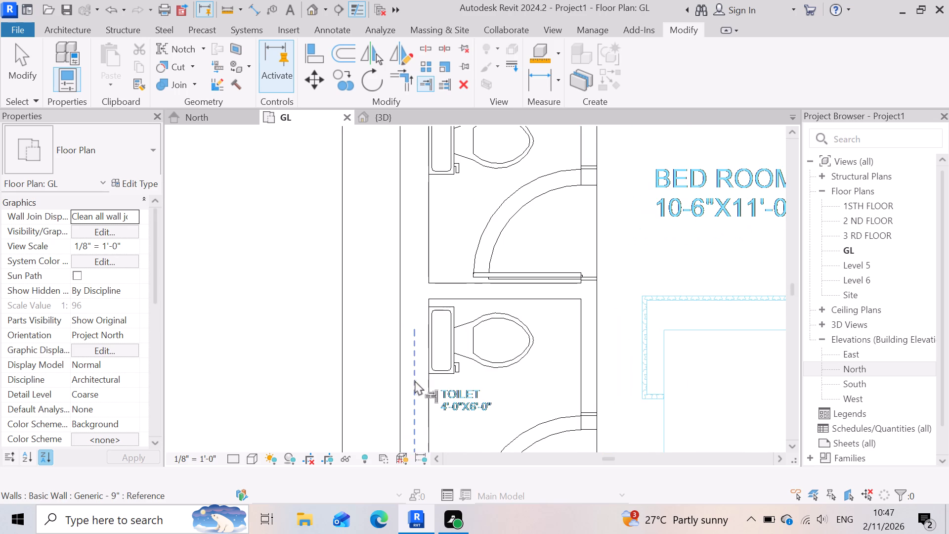
Close the outer wall's window gaps at the seventh and eighth toilets, down to the staircase, by extending each lower segment upward.
scroll(417, 376, down, 14)
scroll(415, 402, up, 2)
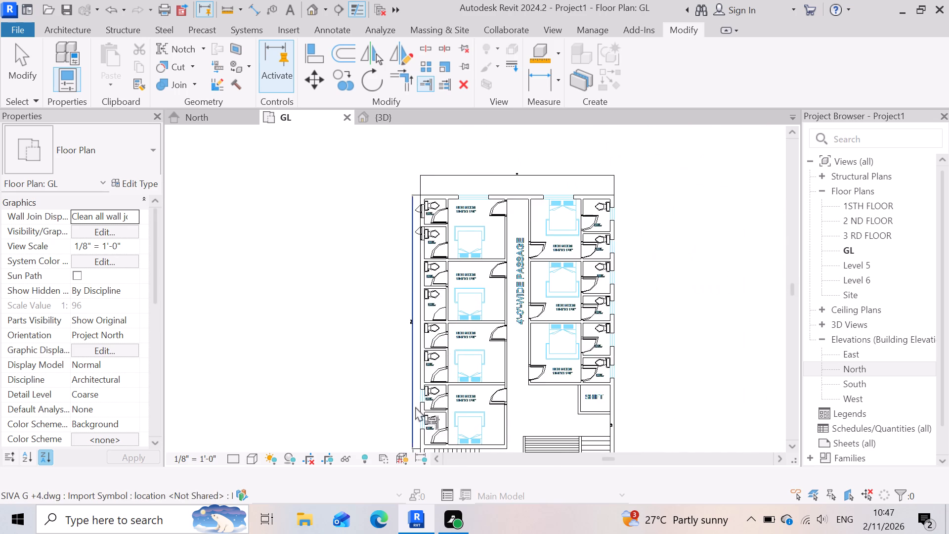
scroll(415, 406, up, 13)
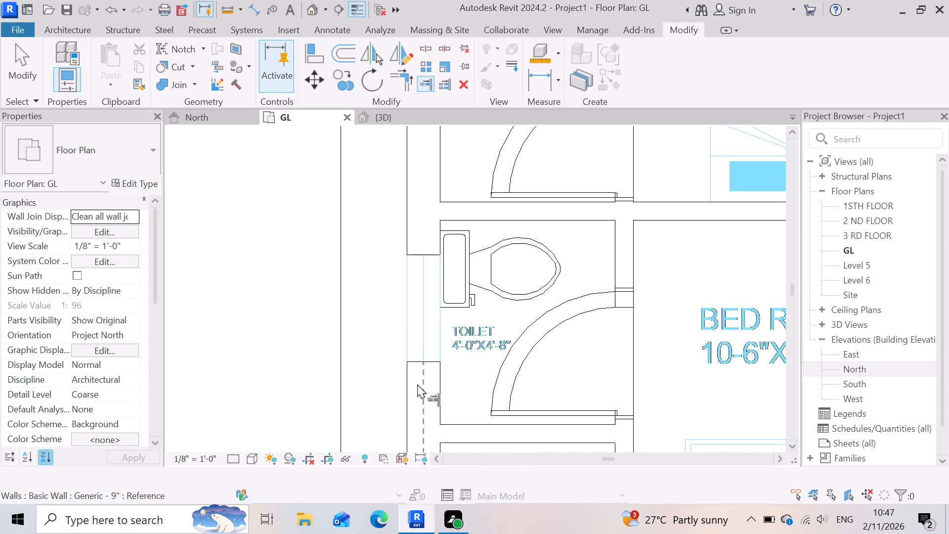
click(432, 251)
click(430, 361)
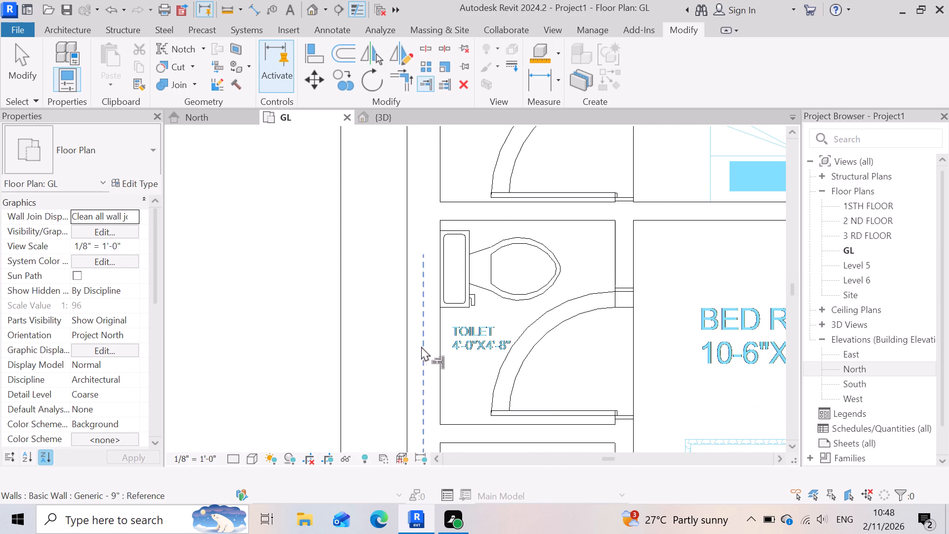
scroll(421, 344, down, 13)
scroll(420, 403, up, 7)
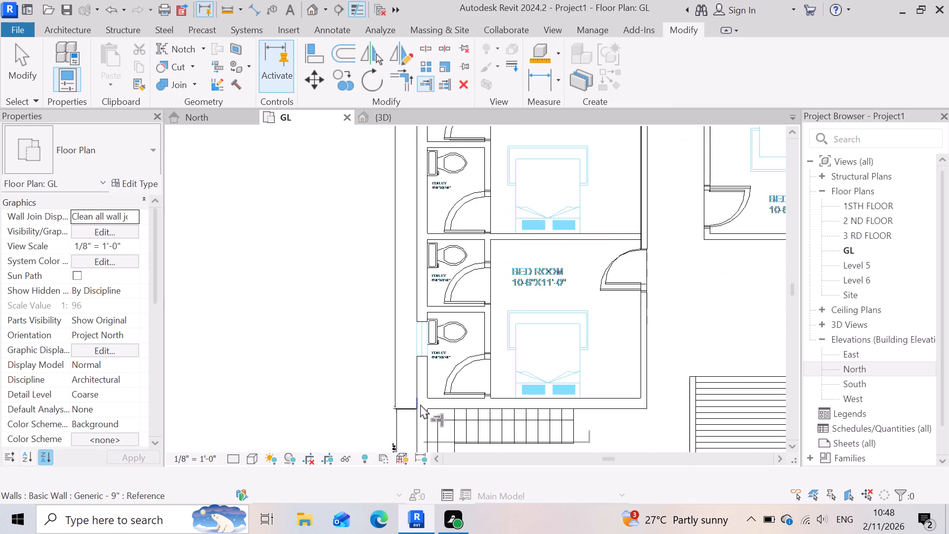
scroll(420, 404, up, 2)
click(425, 265)
click(419, 320)
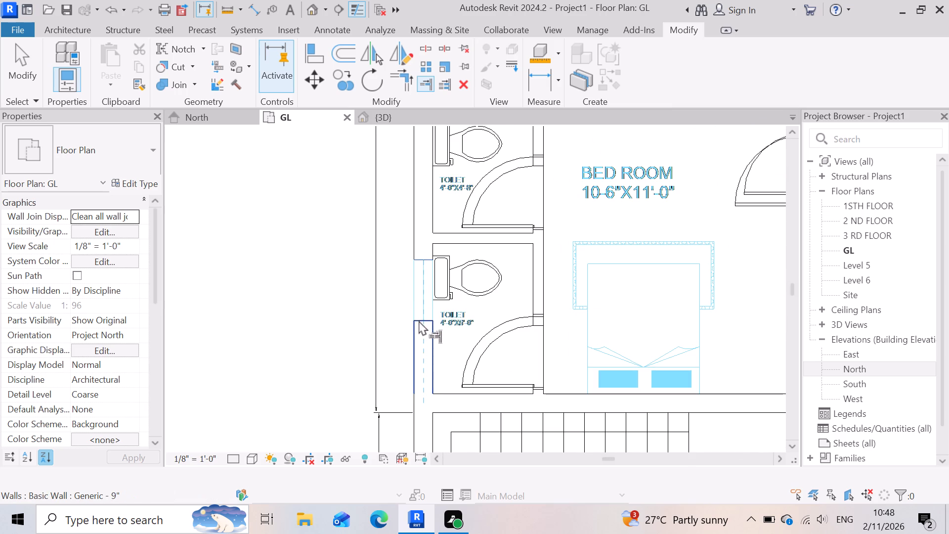
scroll(419, 320, down, 5)
scroll(420, 388, down, 7)
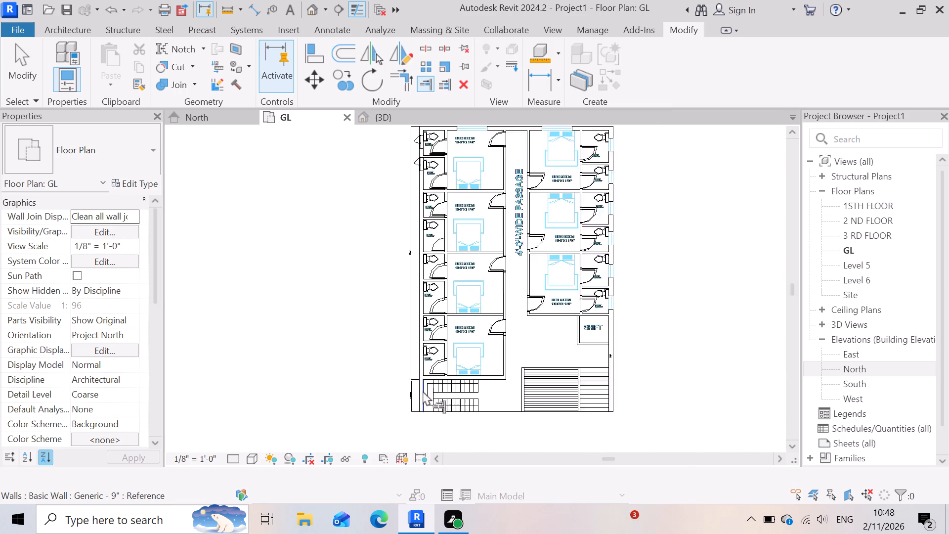
Place M_Window-Casement-Double-Sidelight 1550 x 1350mm windows in the left outer wall at the third and fourth toilets from the top of the plan.
scroll(423, 391, down, 4)
scroll(456, 231, up, 3)
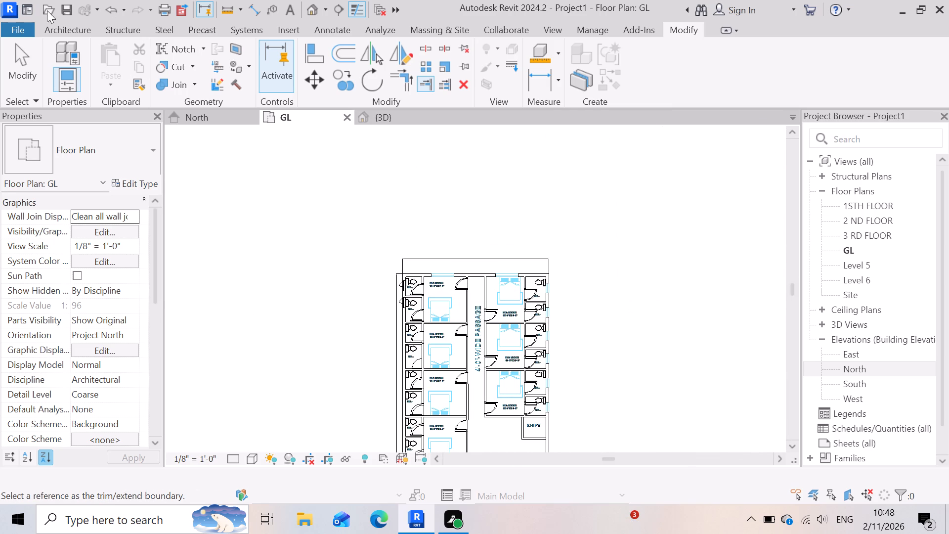
click(72, 30)
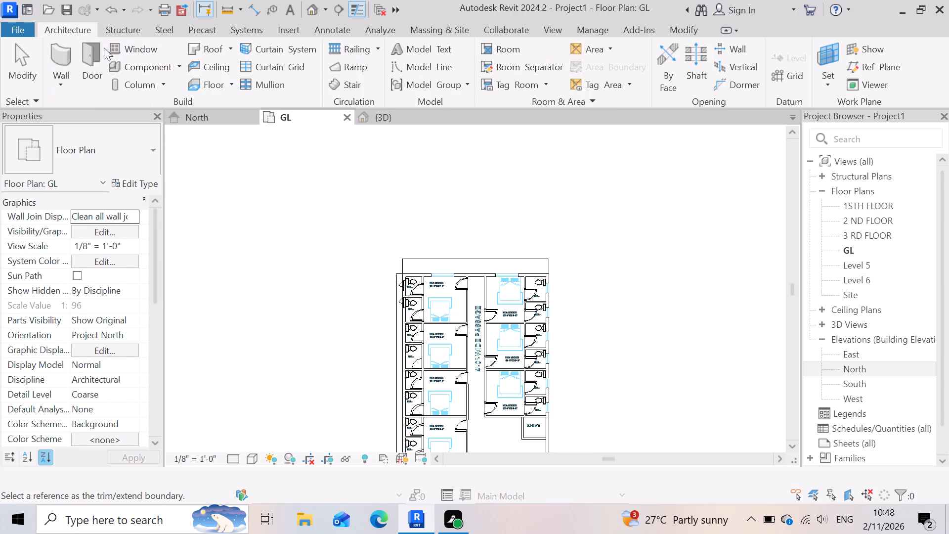
click(155, 49)
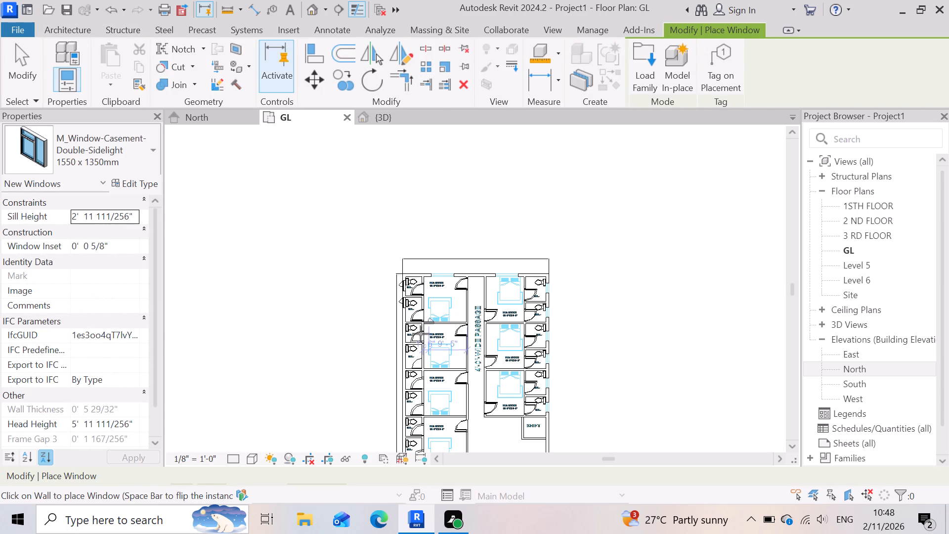
scroll(419, 336, up, 15)
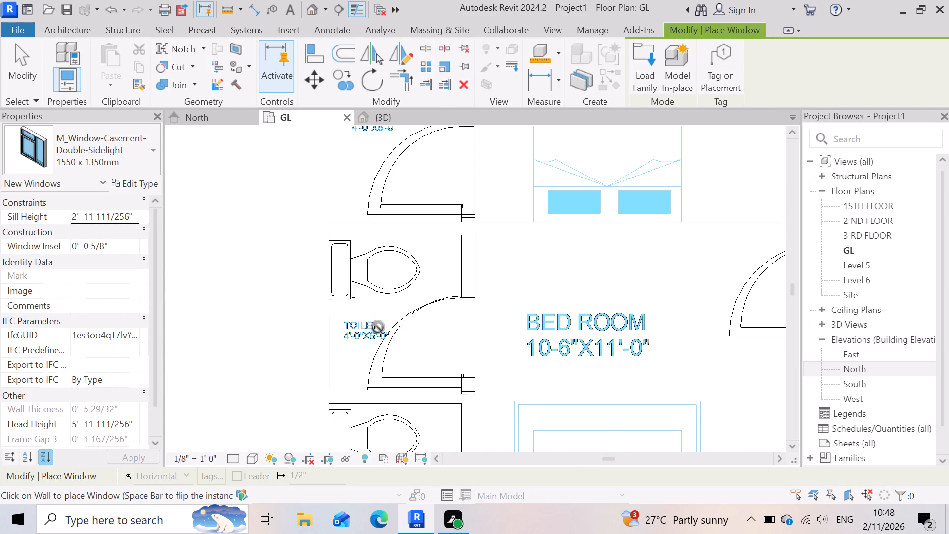
click(305, 281)
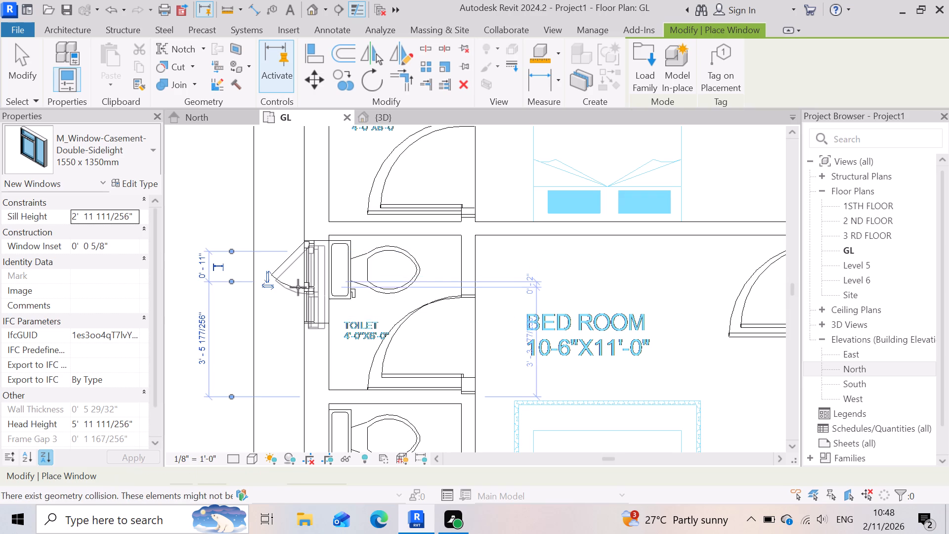
scroll(306, 273, down, 8)
scroll(321, 375, up, 8)
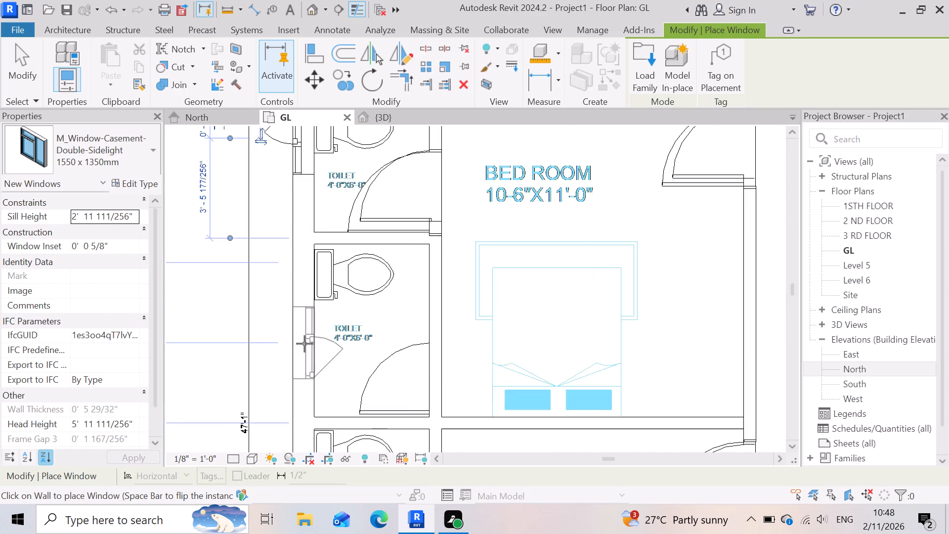
scroll(304, 344, up, 2)
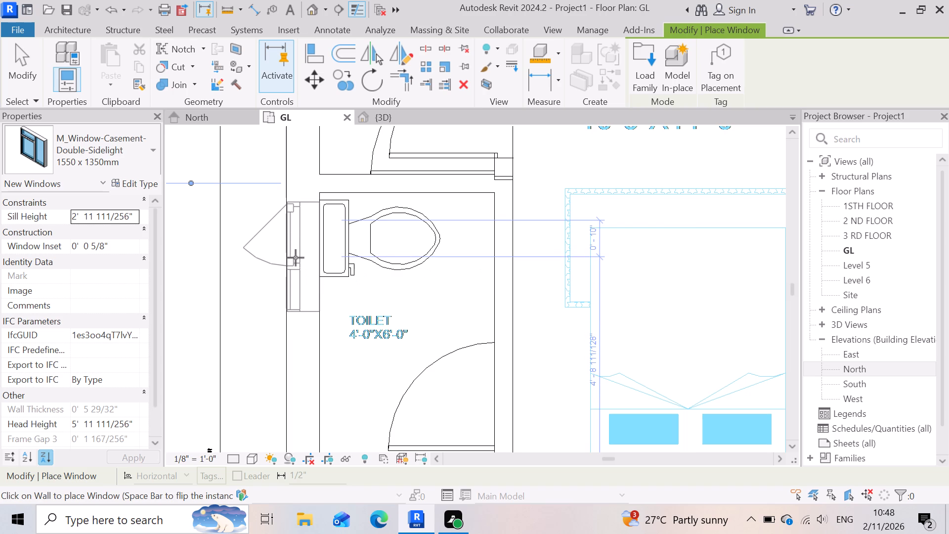
click(296, 258)
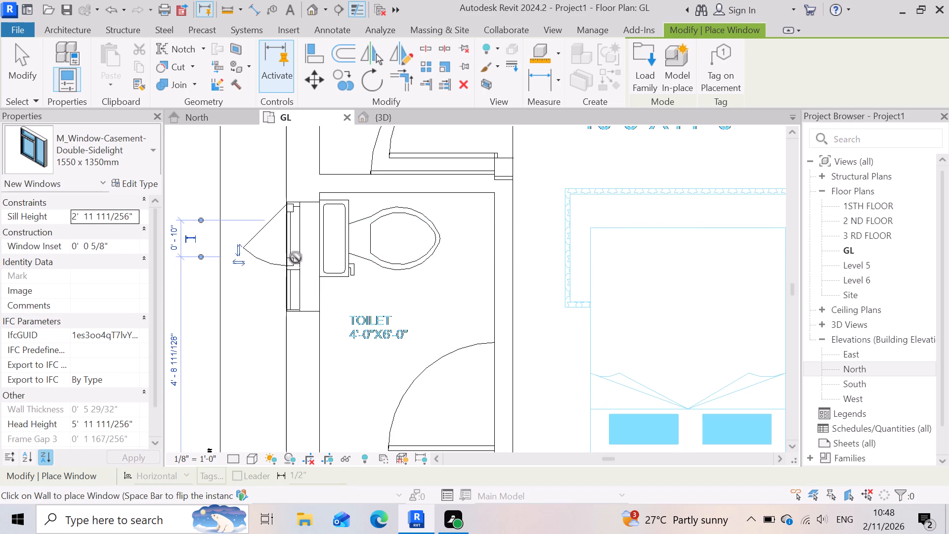
Place the same casement window in the left outer wall at the fifth and sixth toilets from the top.
scroll(296, 258, down, 10)
scroll(308, 339, down, 1)
scroll(308, 340, up, 2)
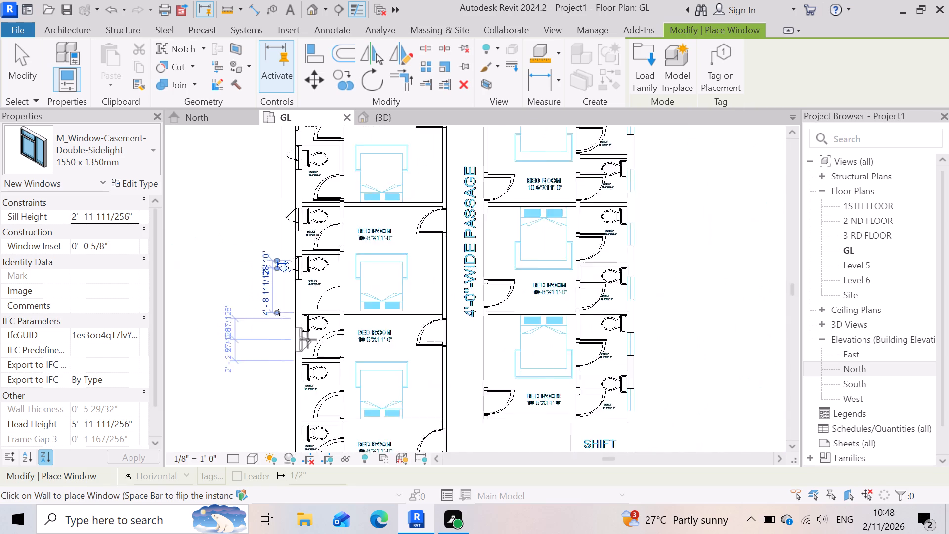
scroll(308, 340, up, 8)
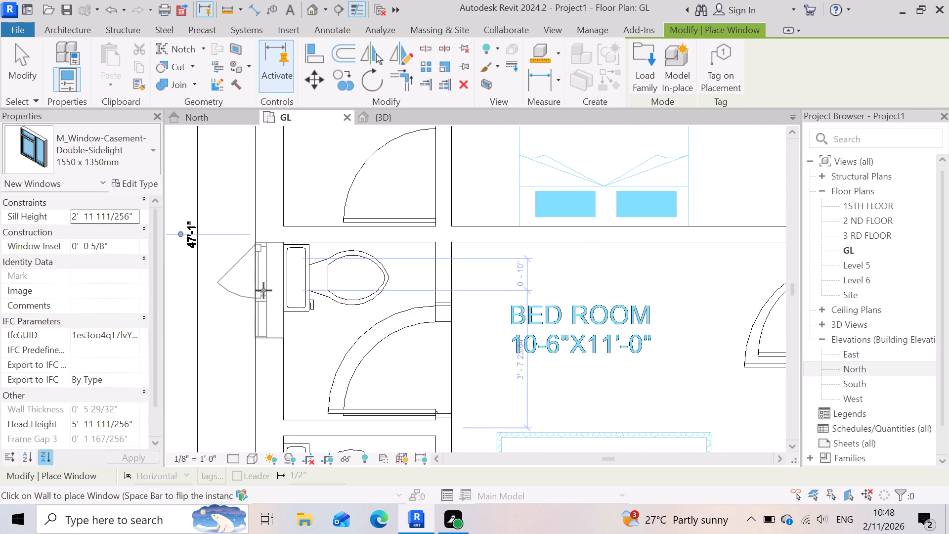
click(263, 288)
scroll(322, 279, down, 6)
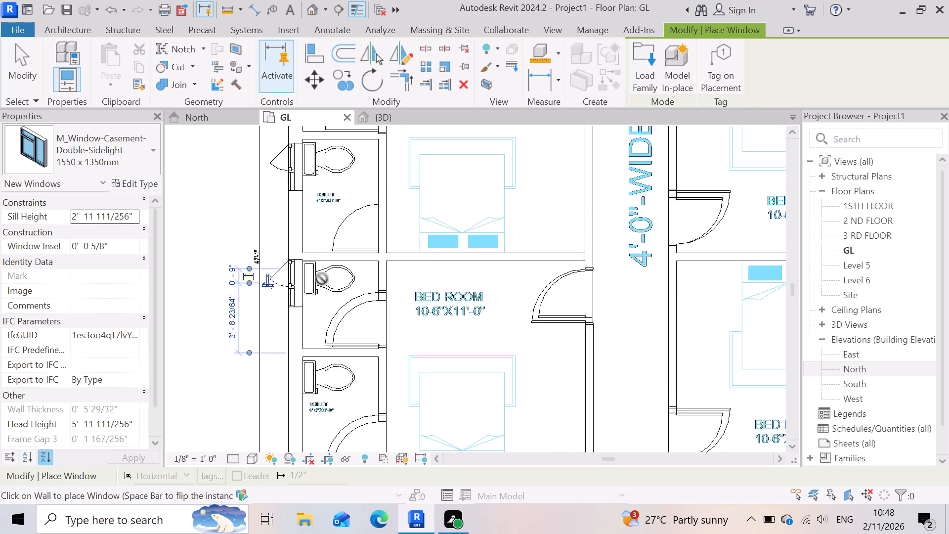
scroll(322, 279, down, 2)
scroll(305, 377, up, 10)
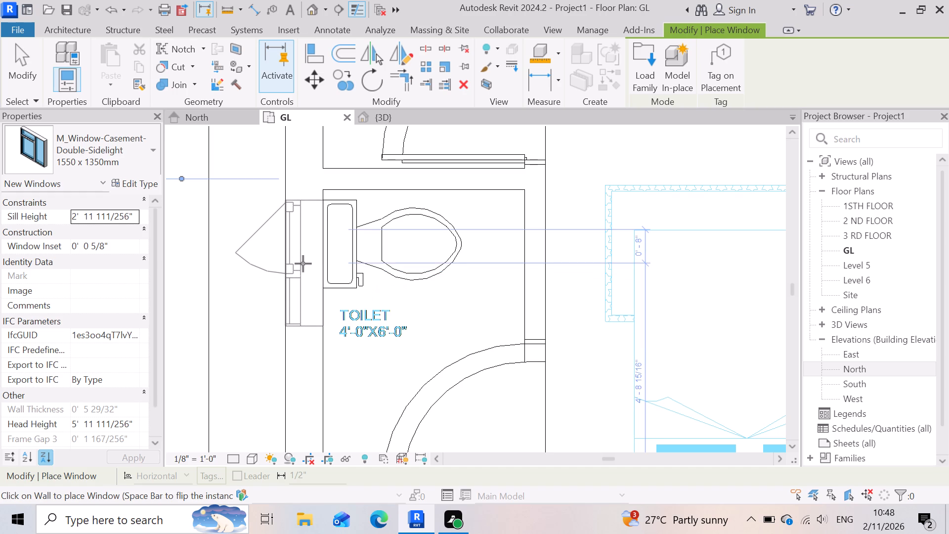
click(303, 264)
Place the same casement window in the left outer wall at the seventh and eighth toilets, above the staircase.
scroll(292, 263, down, 8)
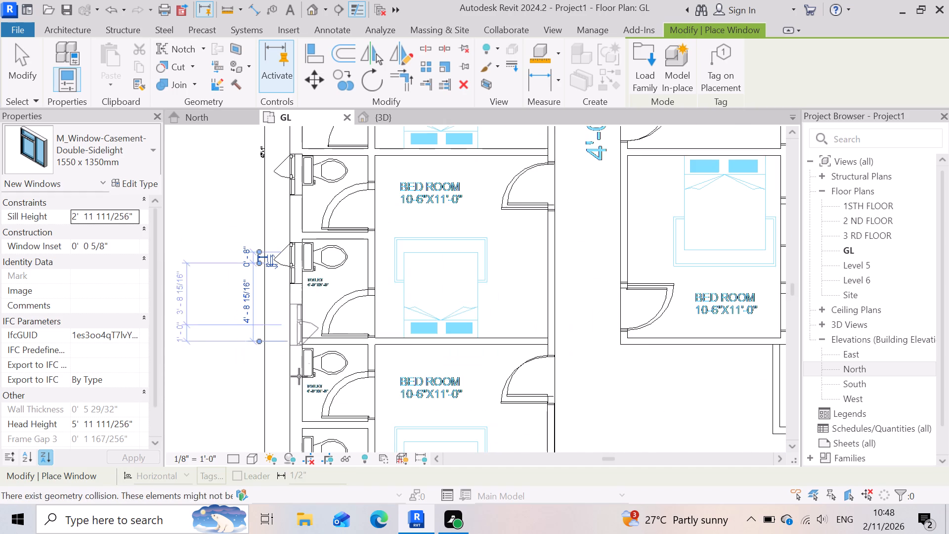
scroll(299, 384, up, 14)
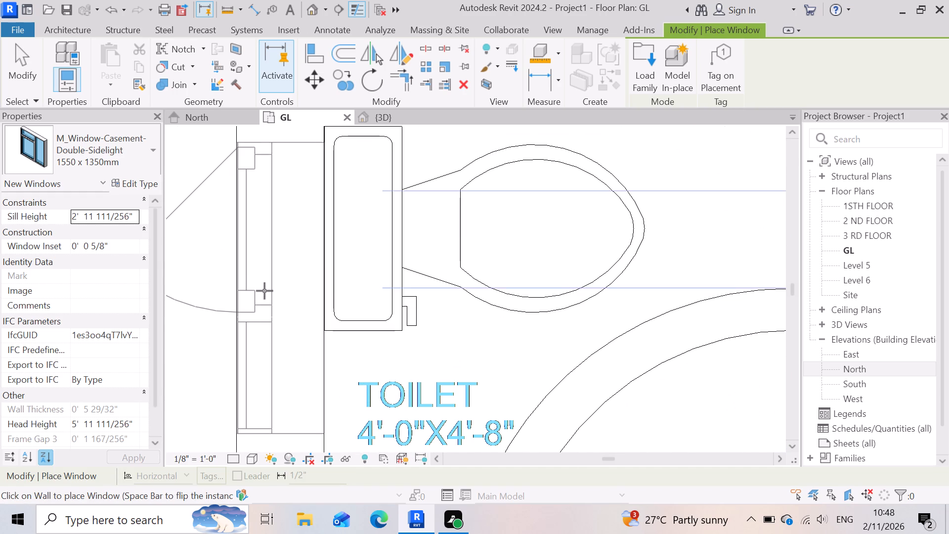
click(268, 289)
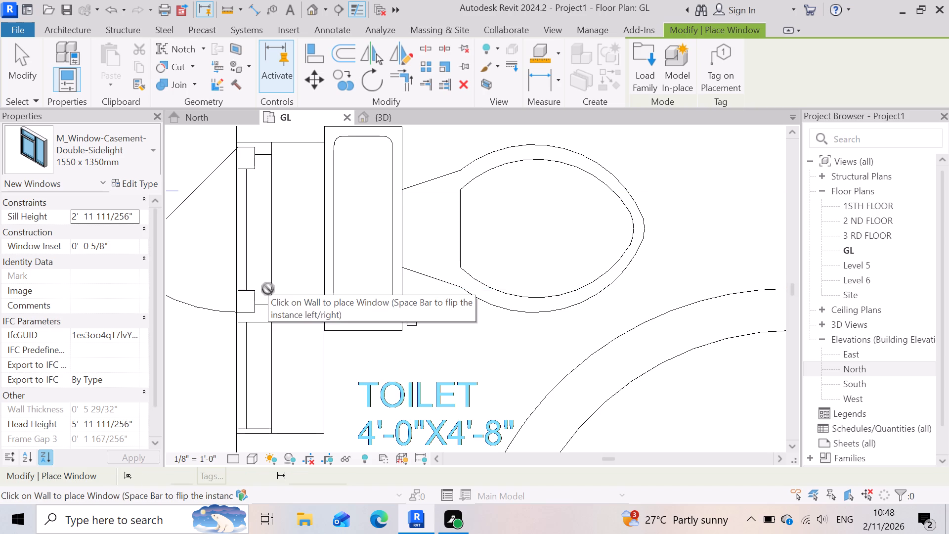
scroll(268, 289, down, 13)
scroll(272, 404, up, 3)
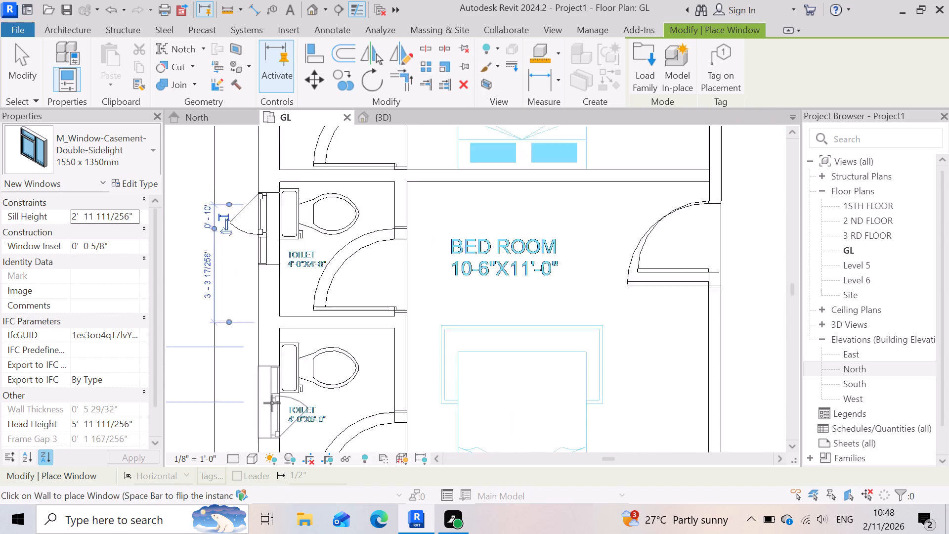
scroll(272, 403, up, 8)
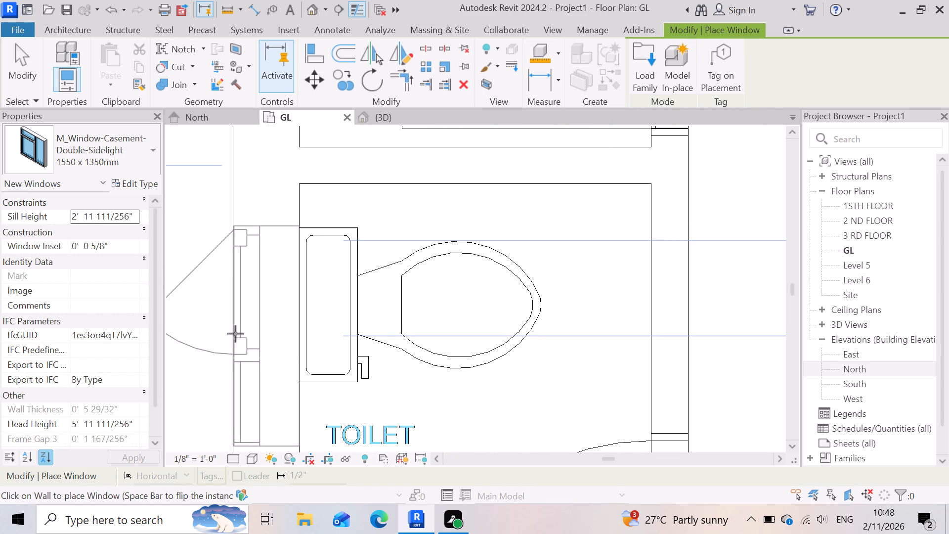
click(235, 334)
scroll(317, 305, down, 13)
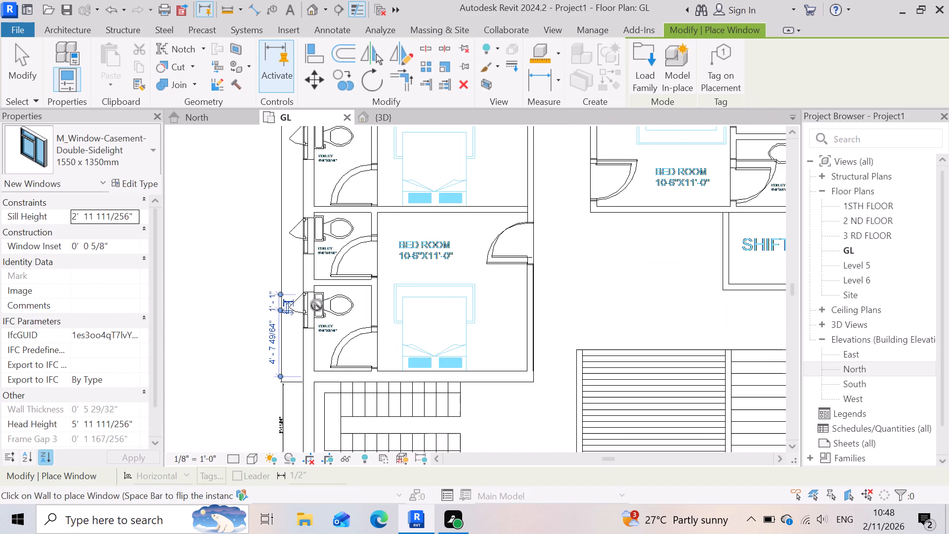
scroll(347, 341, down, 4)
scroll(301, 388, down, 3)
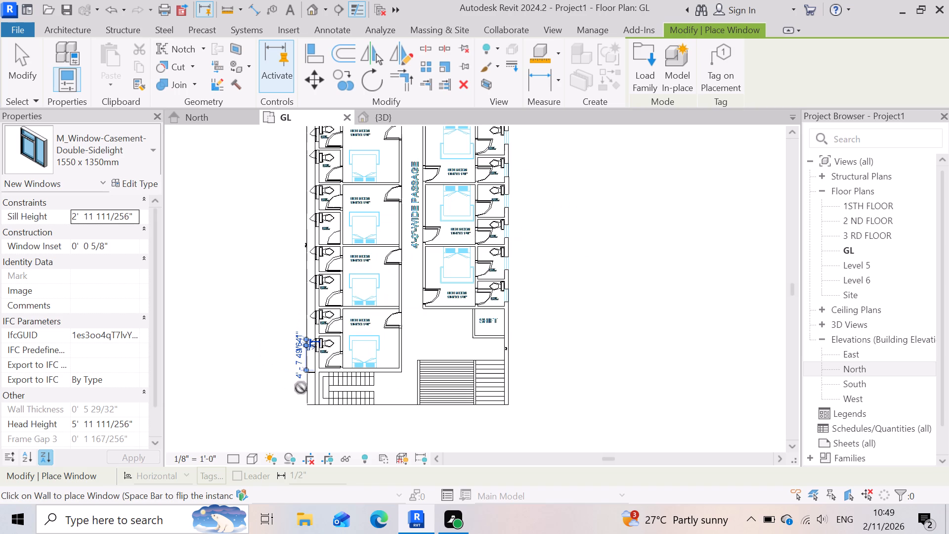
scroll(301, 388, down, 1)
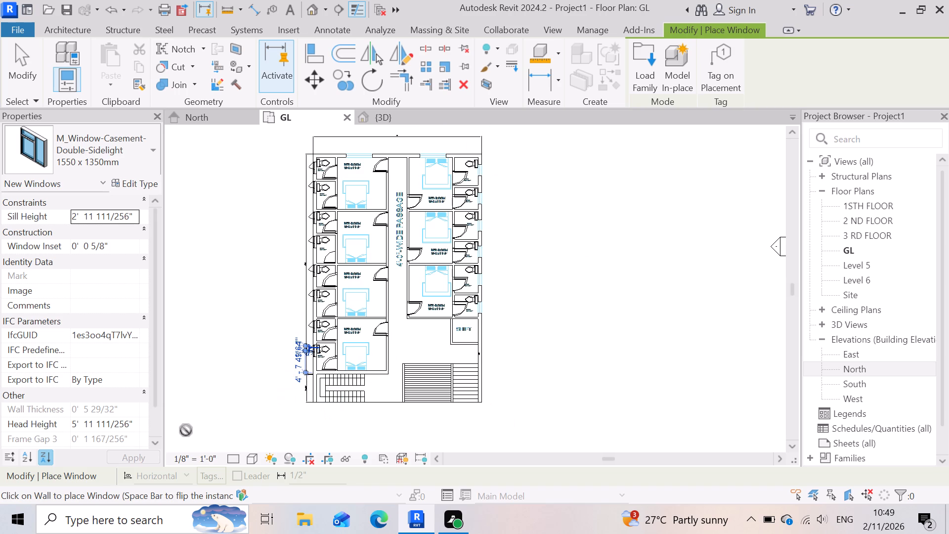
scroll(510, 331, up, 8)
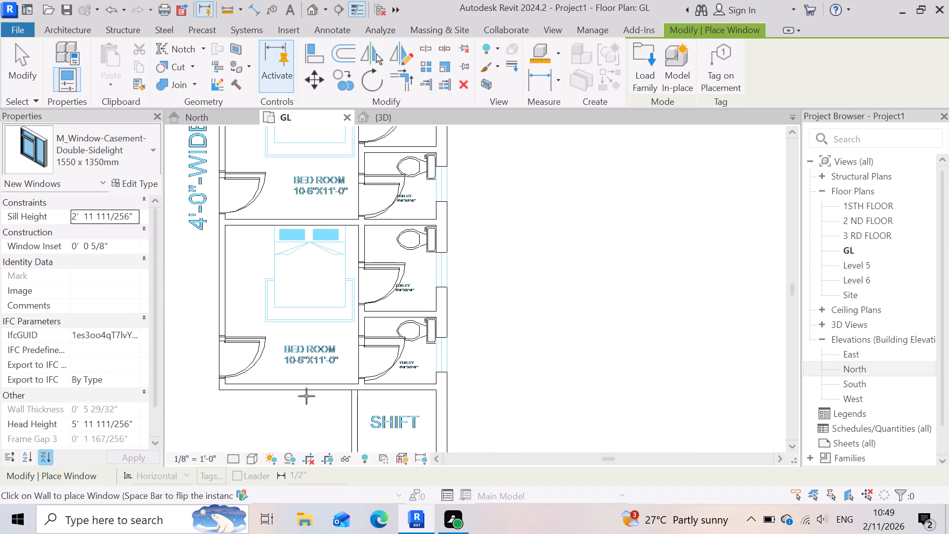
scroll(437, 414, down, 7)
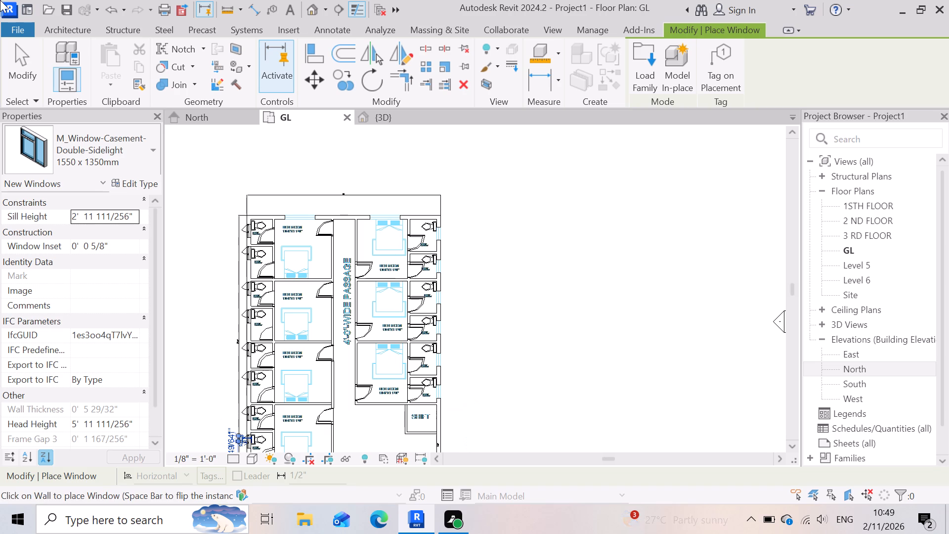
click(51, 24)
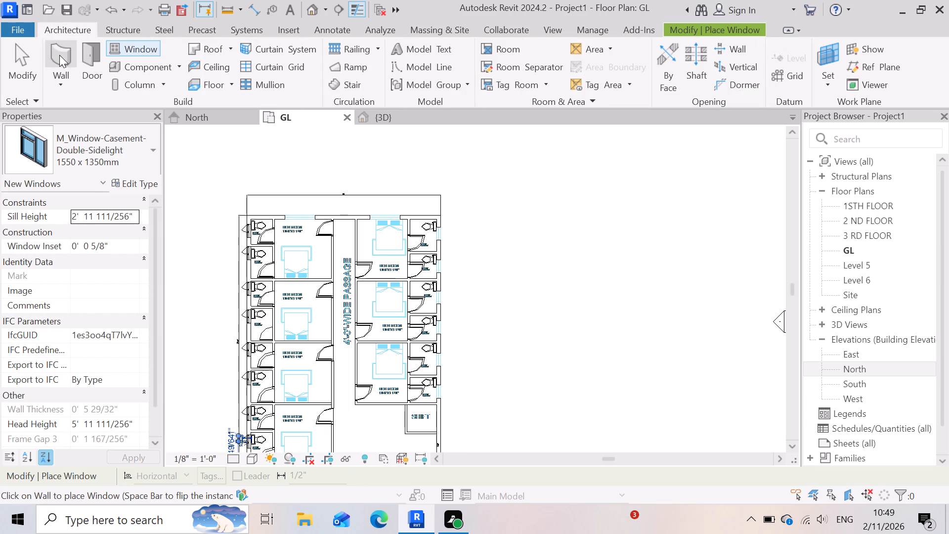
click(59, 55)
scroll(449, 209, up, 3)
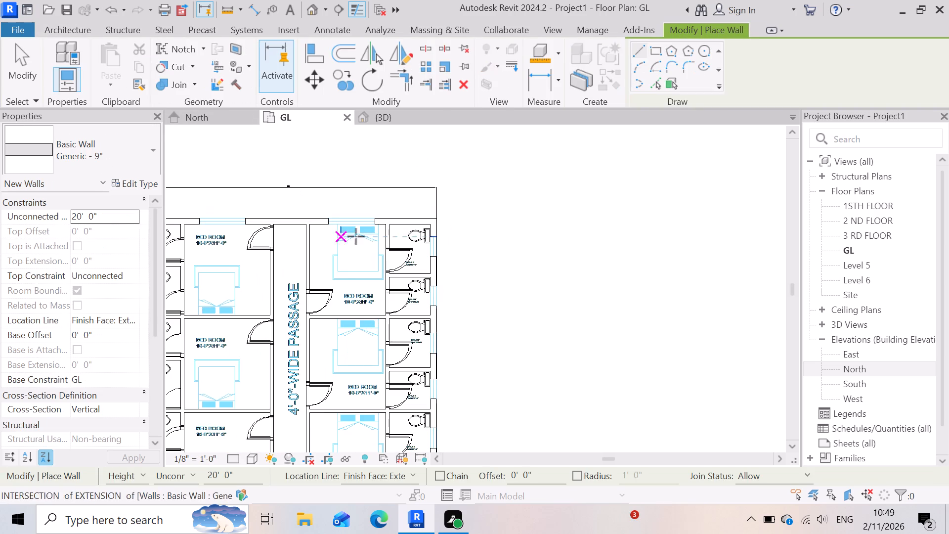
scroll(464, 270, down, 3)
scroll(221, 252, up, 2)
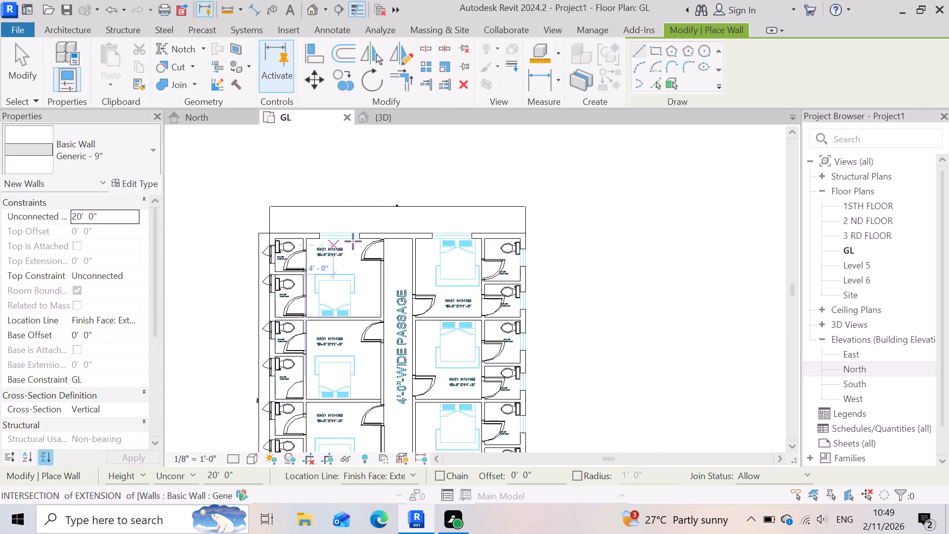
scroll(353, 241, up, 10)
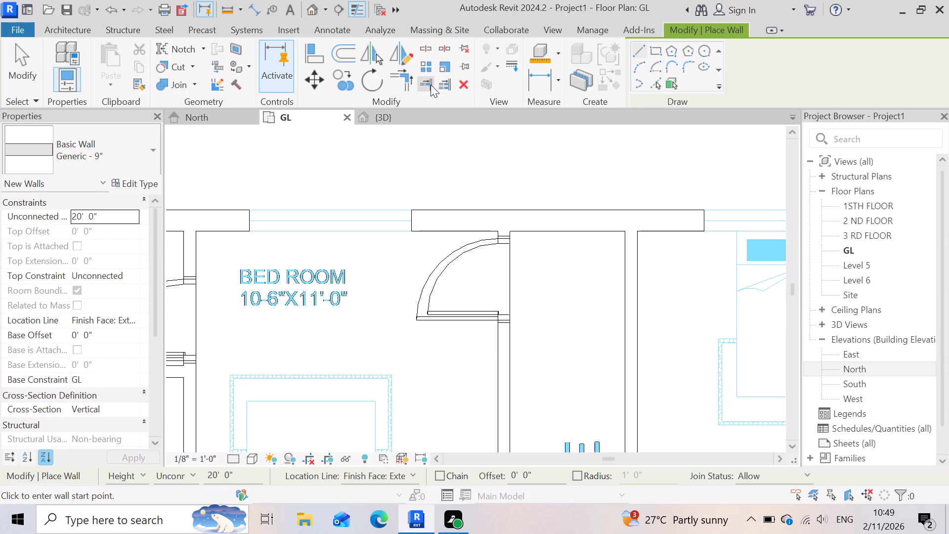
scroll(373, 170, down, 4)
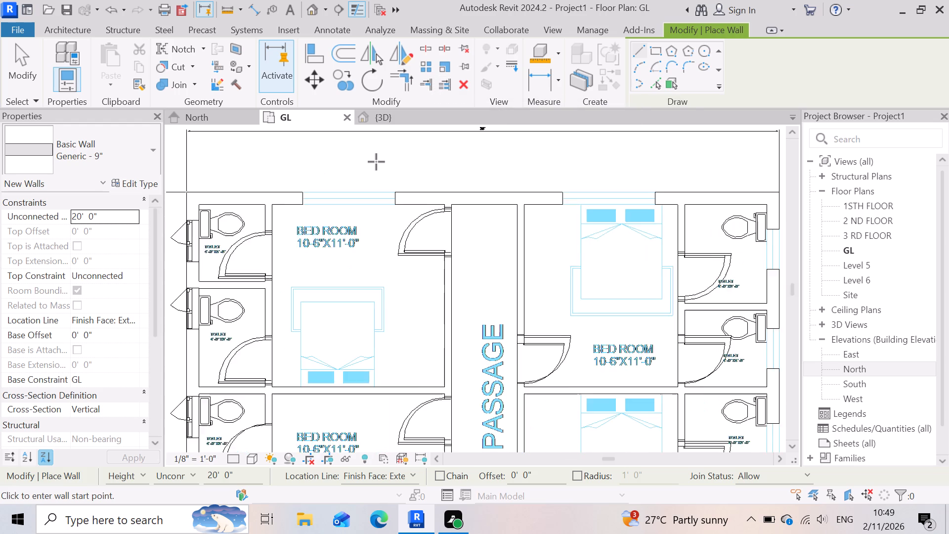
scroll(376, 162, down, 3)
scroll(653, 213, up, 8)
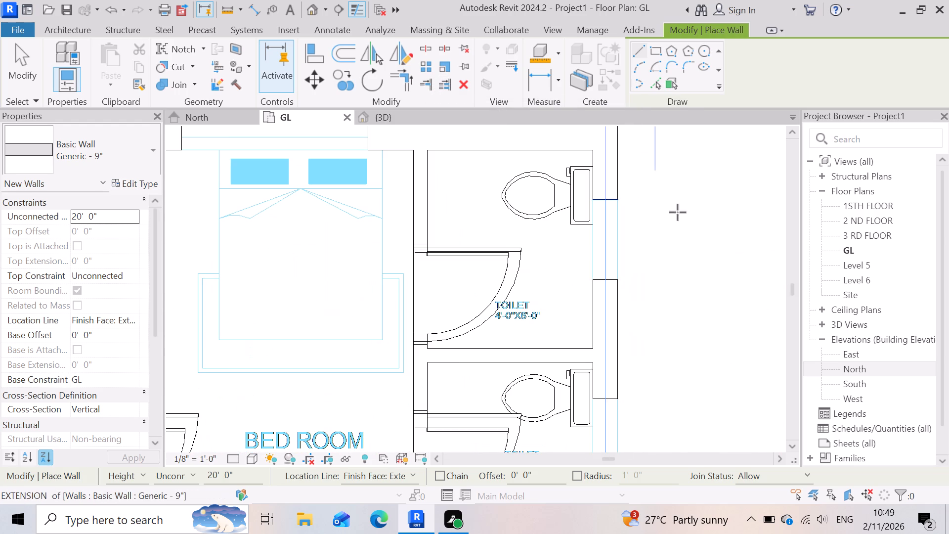
Measure the window opening in the right outer wall at the topmost toilet, between its two wall ends.
click(245, 7)
scroll(683, 262, up, 3)
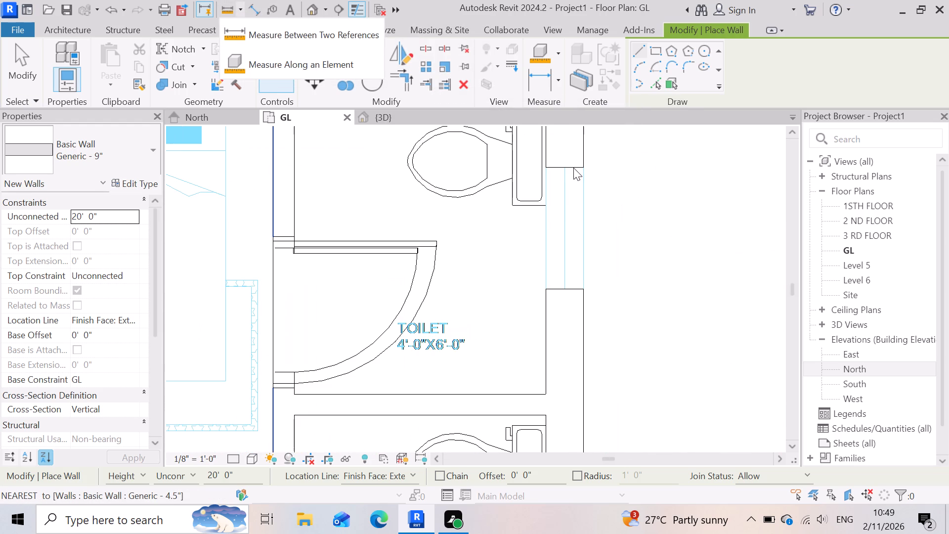
click(573, 168)
click(575, 289)
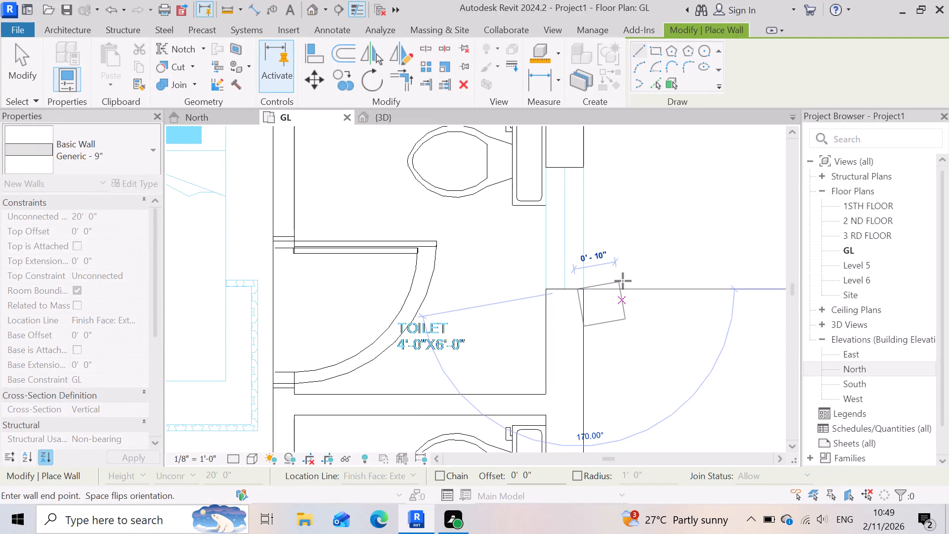
key(Escape)
click(255, 6)
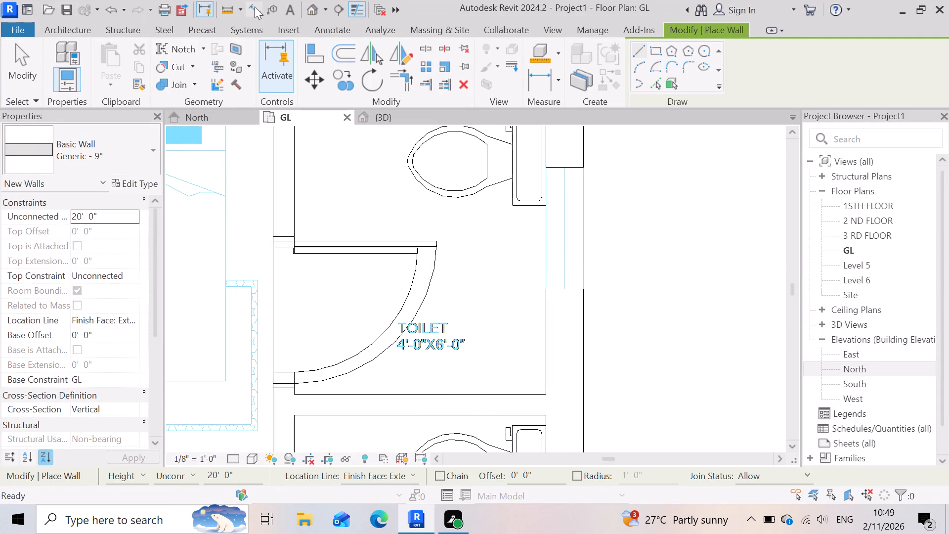
click(582, 169)
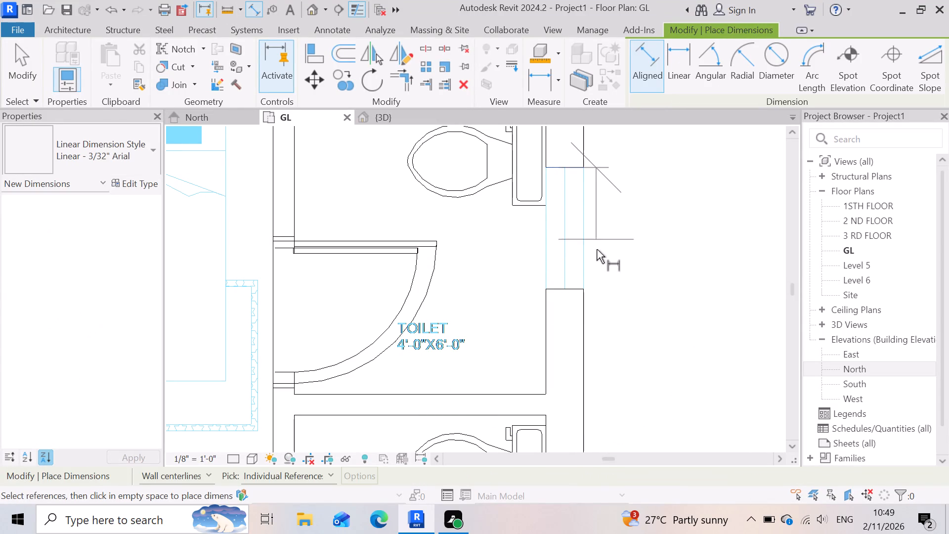
click(578, 287)
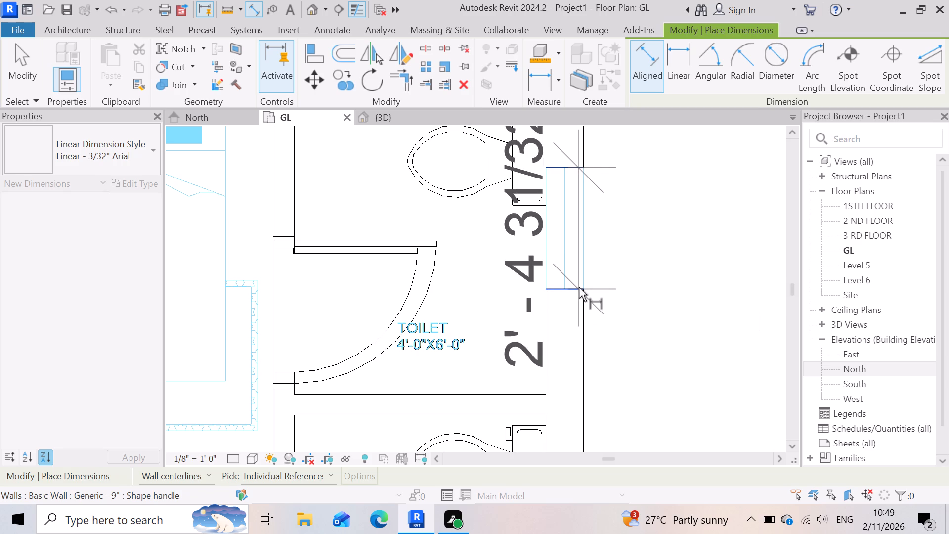
scroll(579, 287, down, 3)
key(Escape)
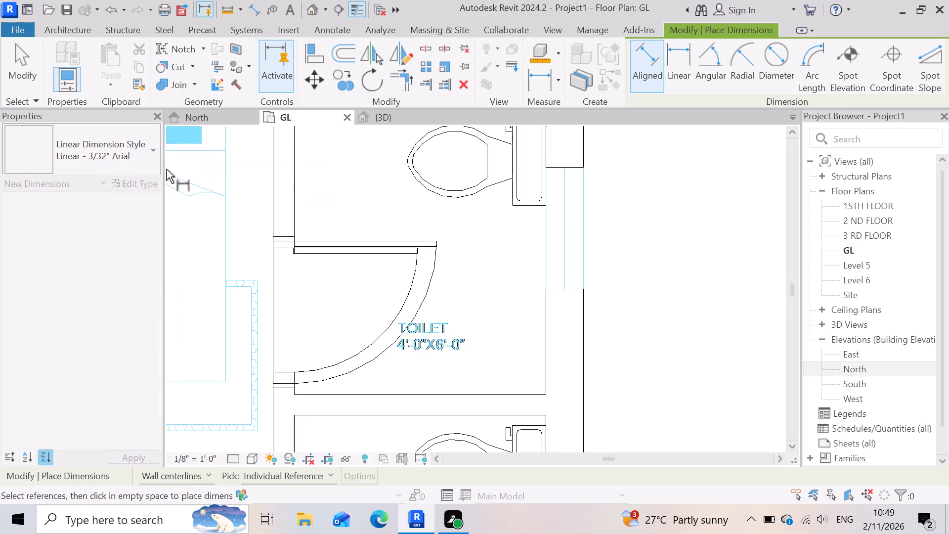
Close the window openings in the right outer wall at the first and second toilets from the top with Trim/Extend Single Element.
click(82, 31)
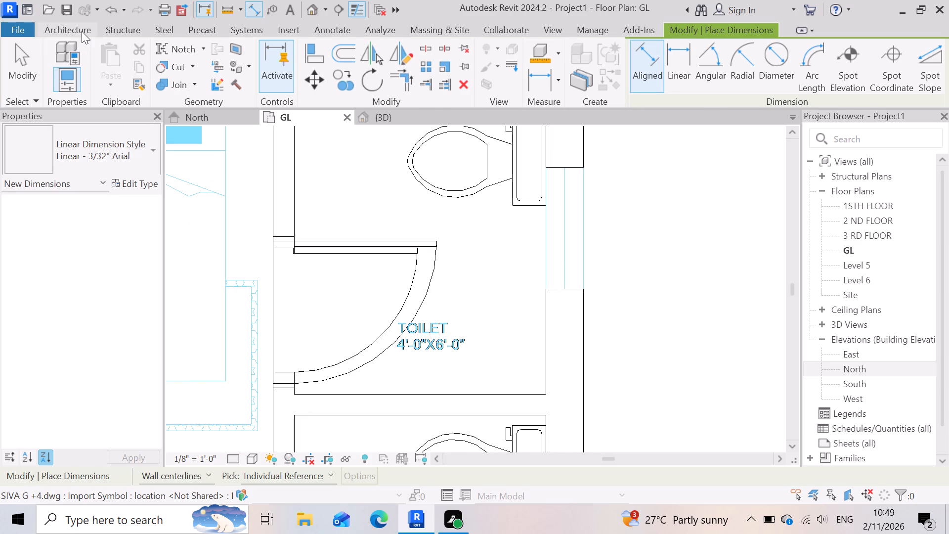
click(68, 65)
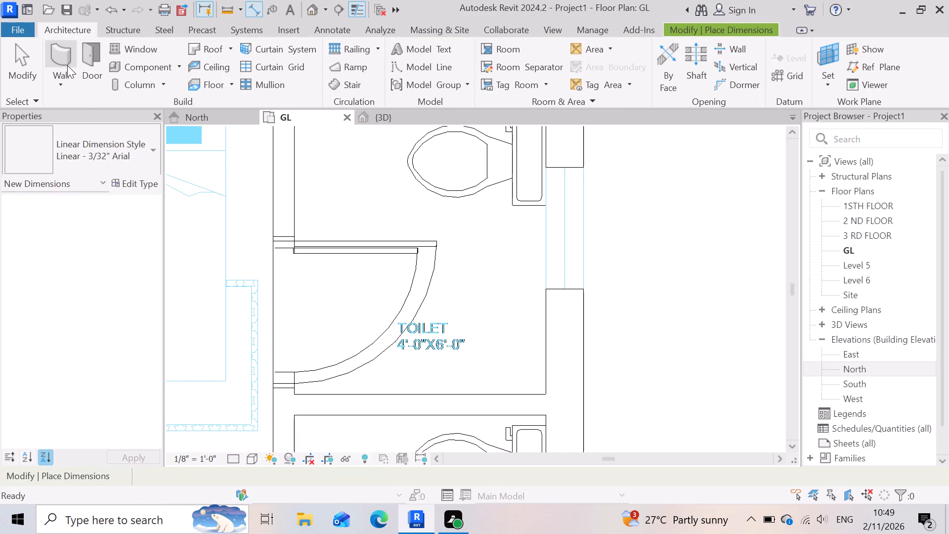
click(426, 82)
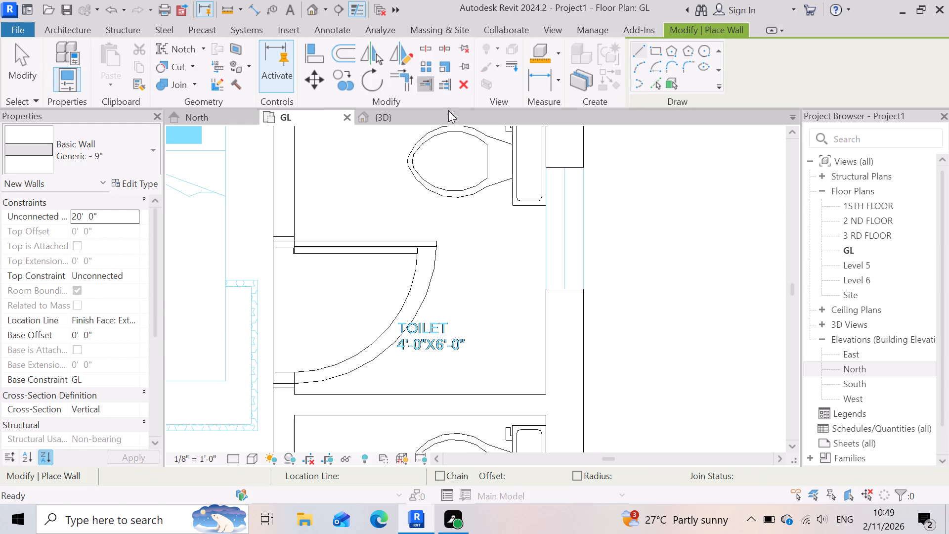
scroll(636, 278, down, 3)
scroll(619, 233, up, 7)
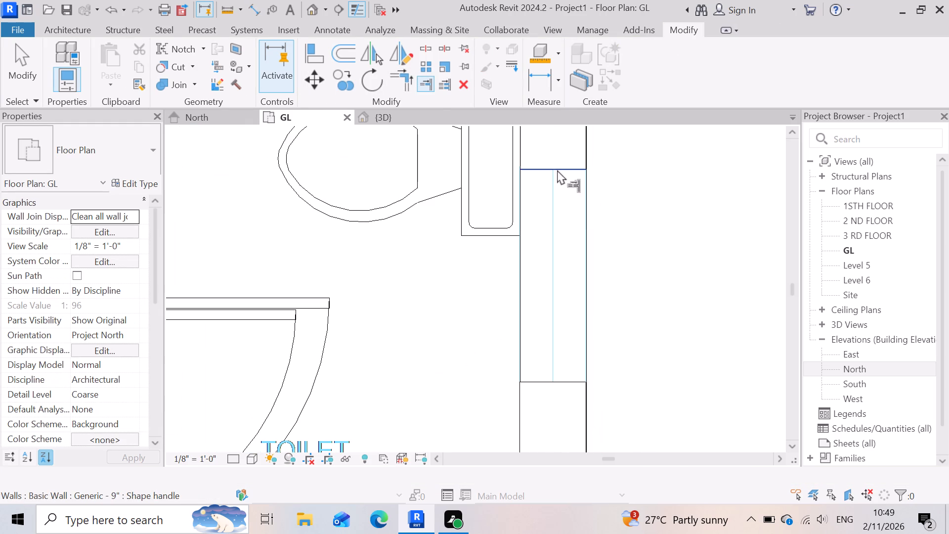
click(561, 168)
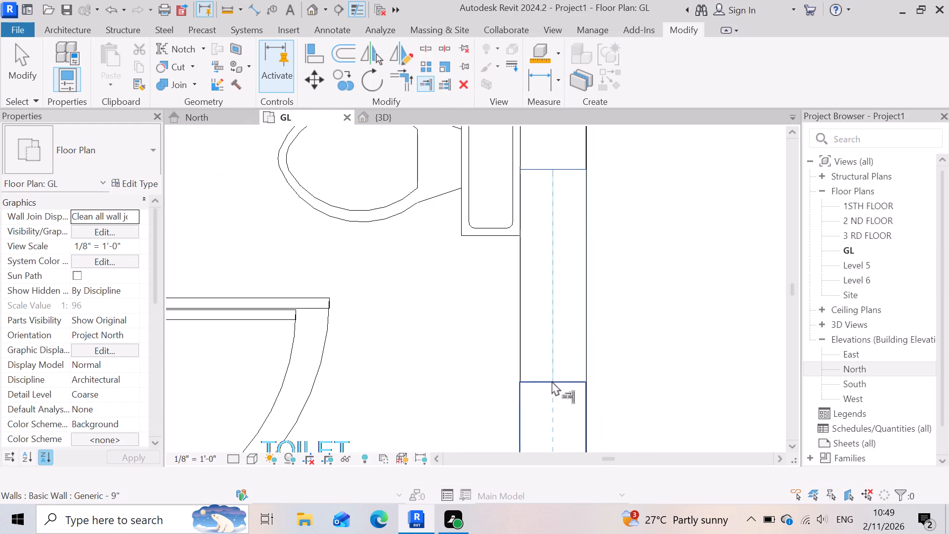
click(552, 381)
scroll(552, 347, down, 4)
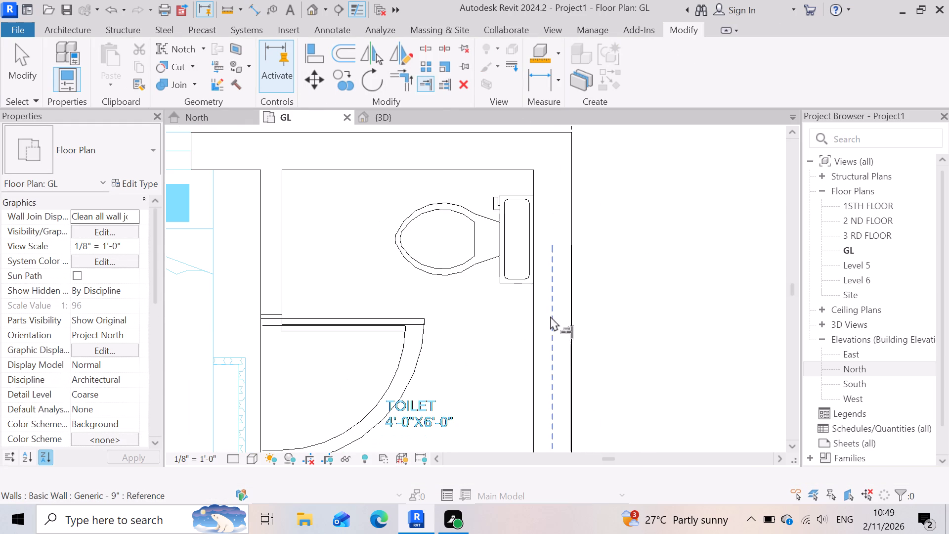
scroll(550, 316, down, 11)
scroll(560, 391, up, 9)
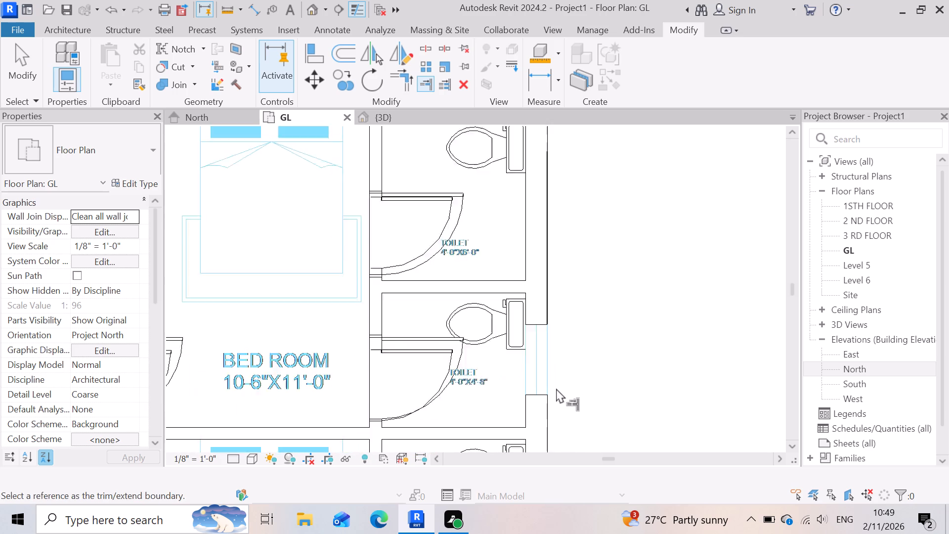
scroll(556, 388, up, 1)
click(528, 289)
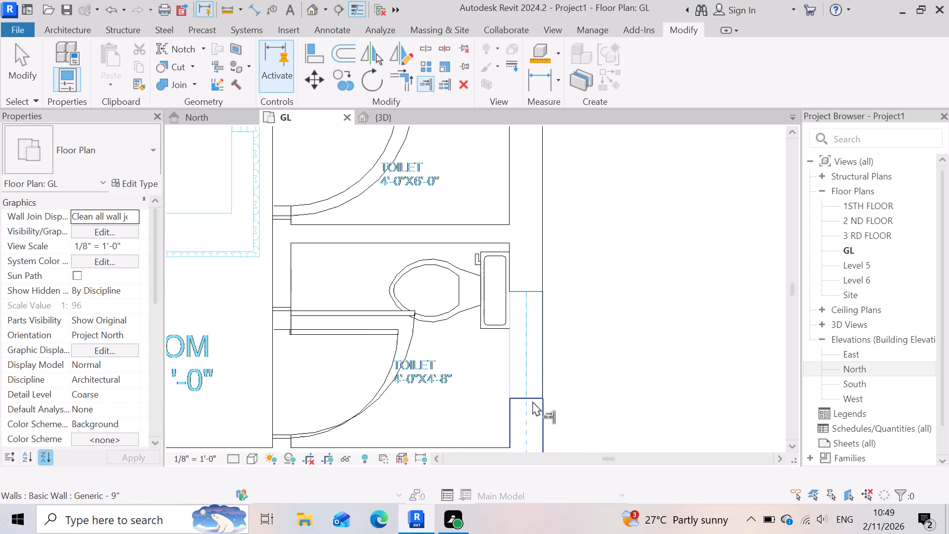
click(532, 401)
Extend the right outer wall across the window openings at the third and fourth toilets from the top.
scroll(538, 347, down, 9)
scroll(546, 429, up, 7)
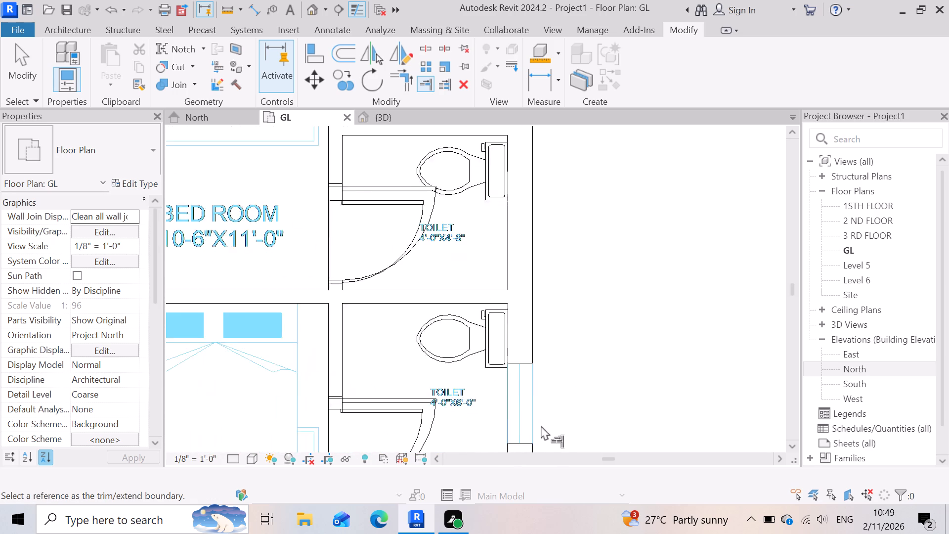
scroll(541, 425, up, 4)
click(515, 324)
scroll(517, 319, down, 8)
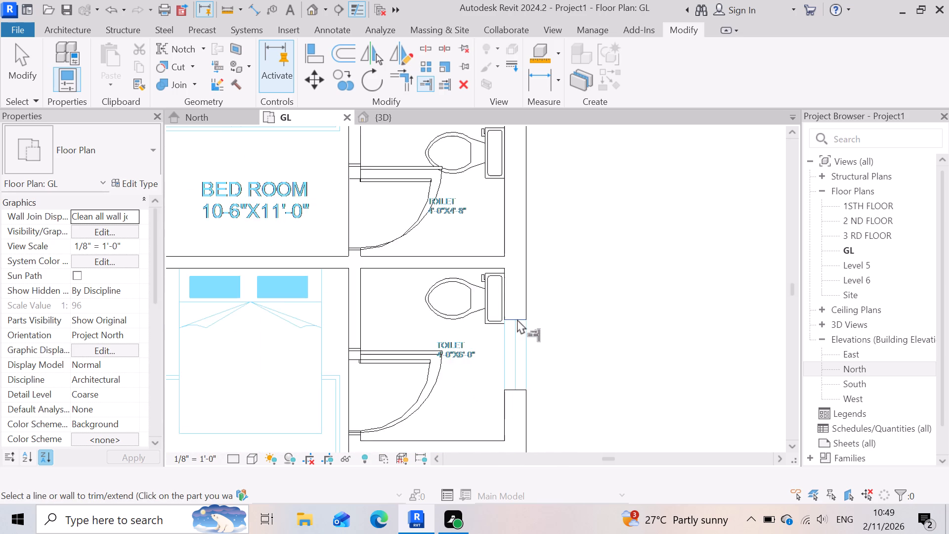
scroll(517, 319, down, 1)
scroll(529, 389, up, 3)
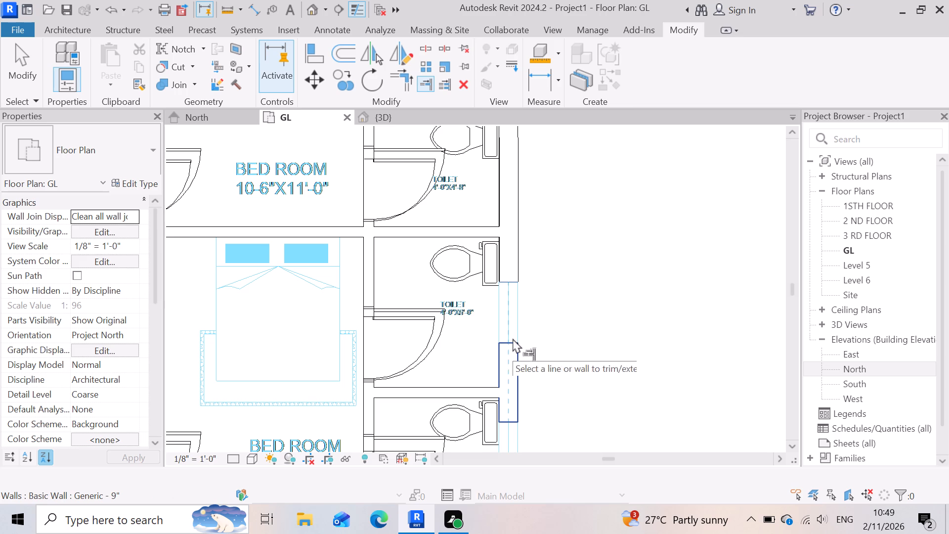
click(513, 338)
scroll(513, 338, down, 9)
scroll(528, 391, up, 6)
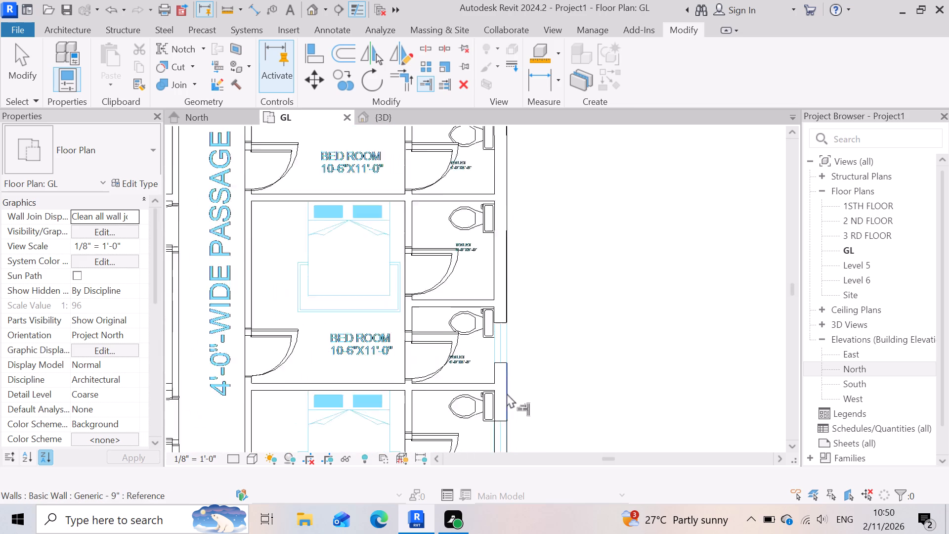
scroll(507, 393, up, 4)
click(504, 275)
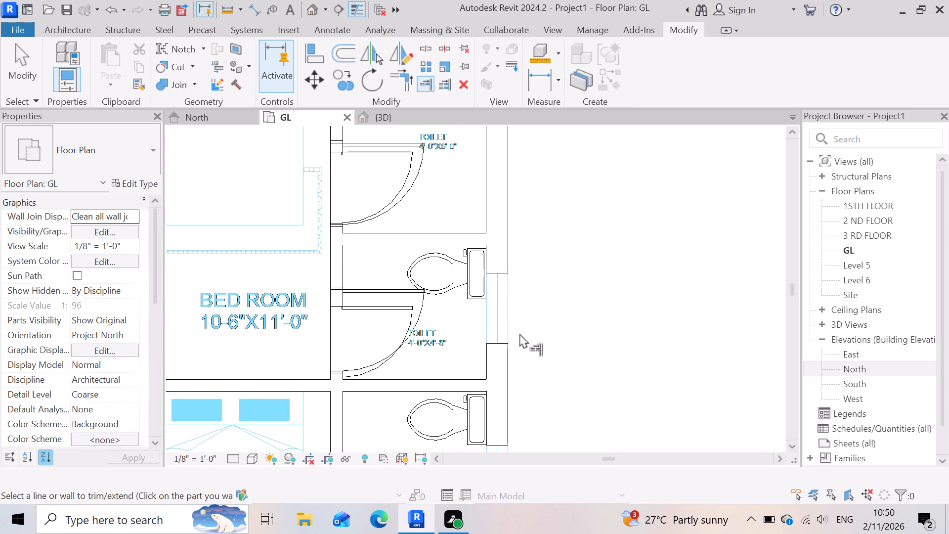
click(507, 339)
Extend the right outer wall across the window openings at the fifth and sixth toilets, above the SHIFT room.
scroll(506, 320, down, 8)
scroll(498, 386, up, 1)
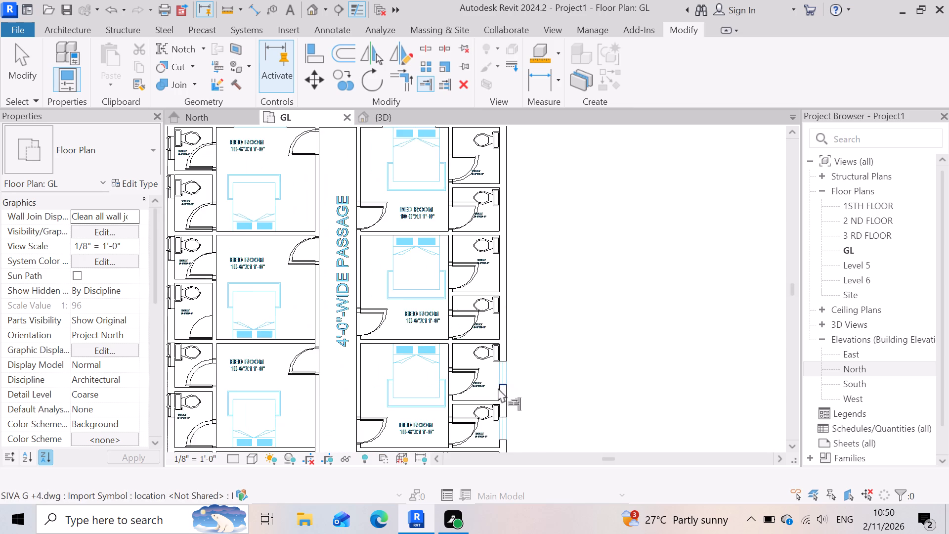
scroll(498, 388, up, 5)
click(514, 321)
click(514, 375)
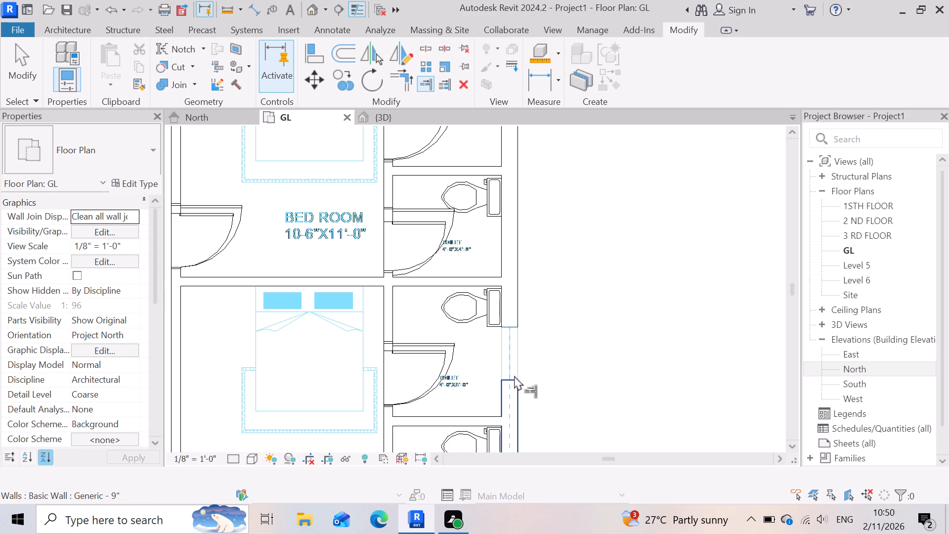
scroll(510, 352, down, 9)
scroll(511, 390, up, 8)
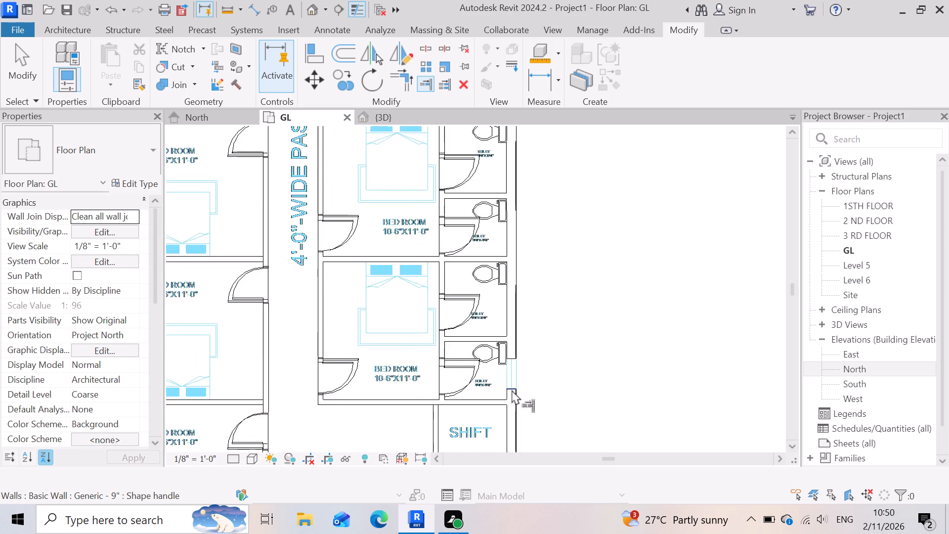
scroll(512, 390, up, 1)
click(516, 336)
click(514, 384)
Place M_Window-Casement-Double-Sidelight 1550 x 1350mm windows in the right outer wall at the first and second toilets from the top.
scroll(534, 412, down, 2)
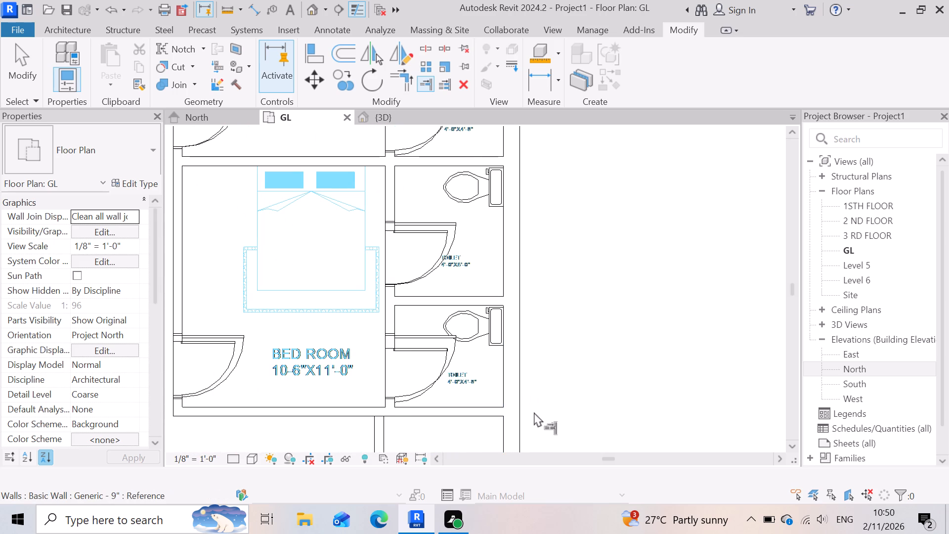
scroll(534, 412, down, 8)
click(49, 29)
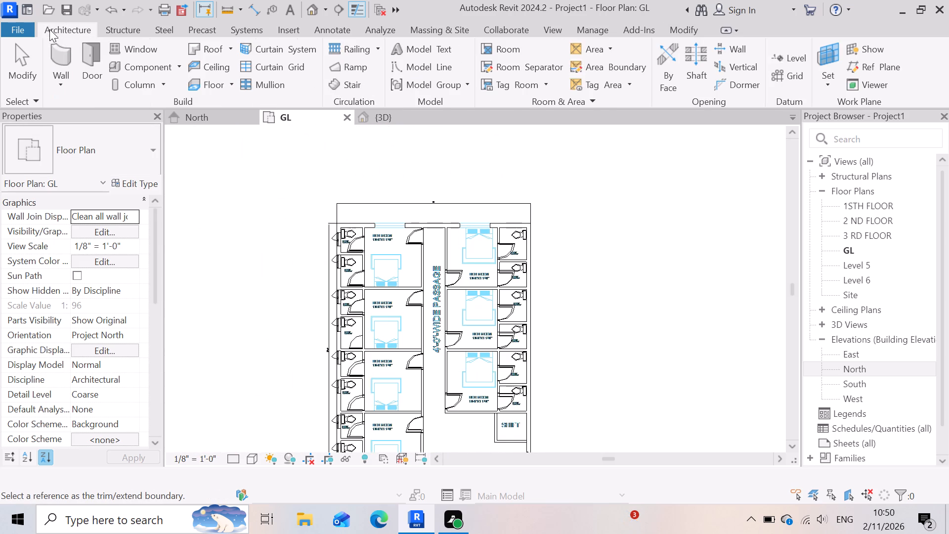
click(116, 51)
scroll(504, 321, down, 1)
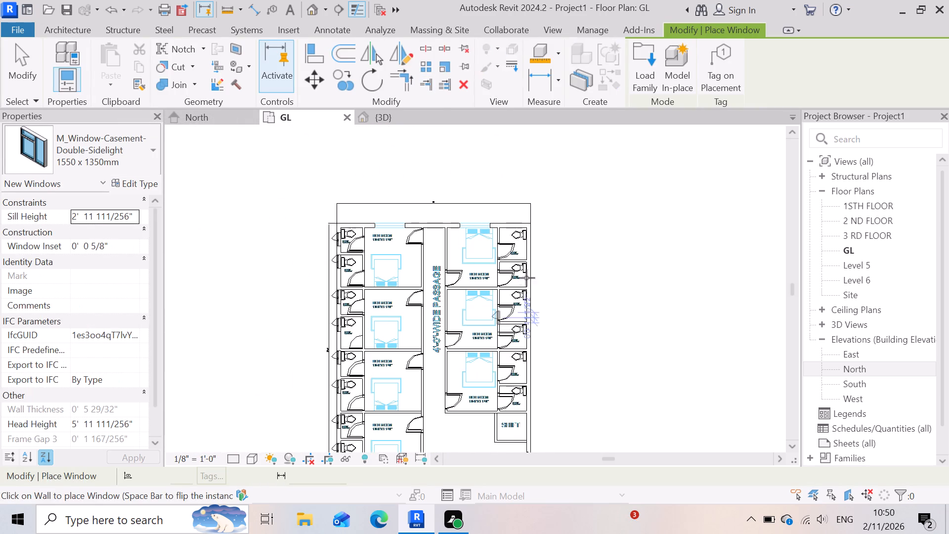
scroll(534, 252, up, 16)
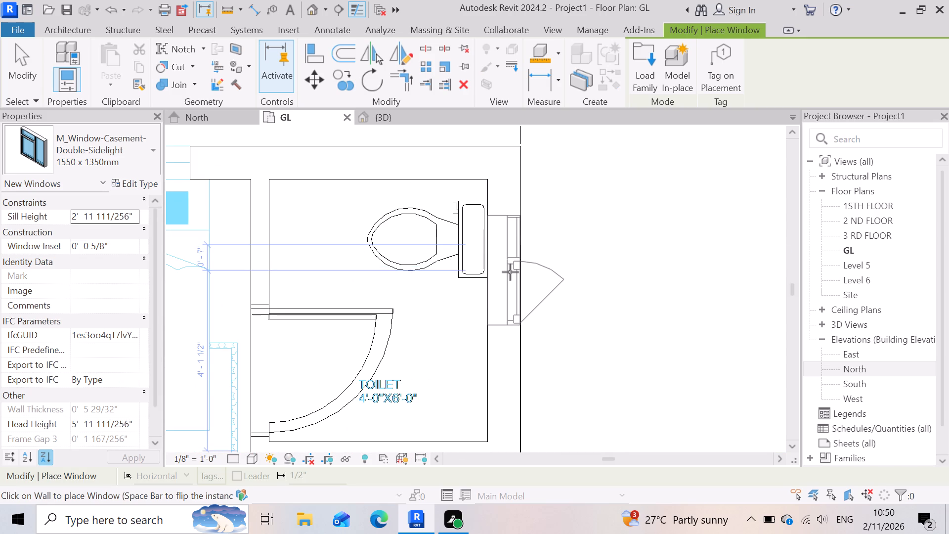
click(510, 272)
scroll(513, 258, down, 8)
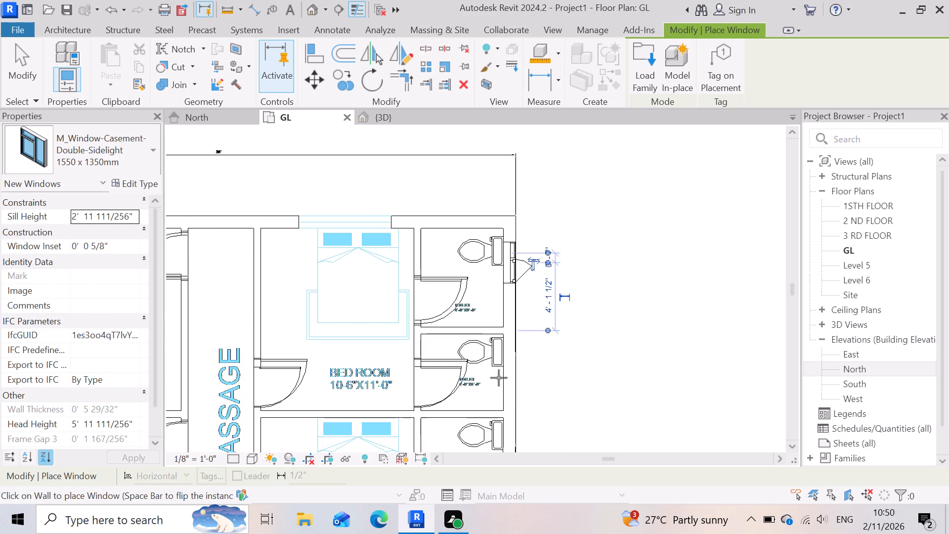
scroll(499, 378, up, 8)
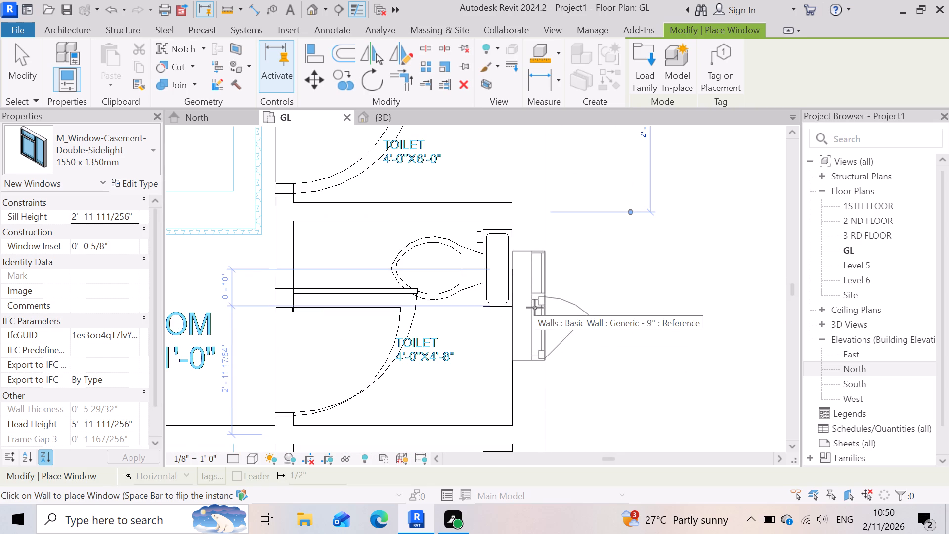
click(535, 308)
Place the same casement window in the right outer wall at the third and fourth toilets from the top.
scroll(541, 276, down, 8)
scroll(526, 377, up, 4)
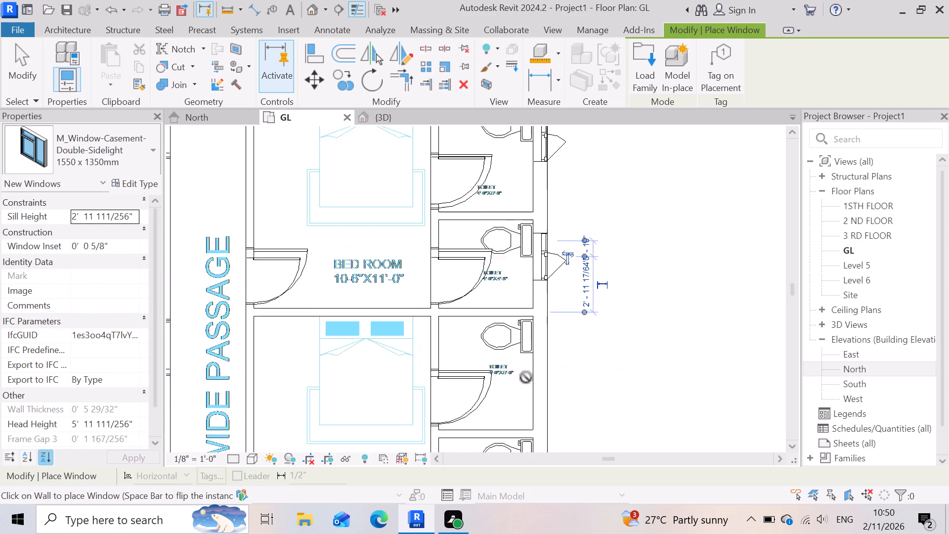
scroll(526, 377, up, 2)
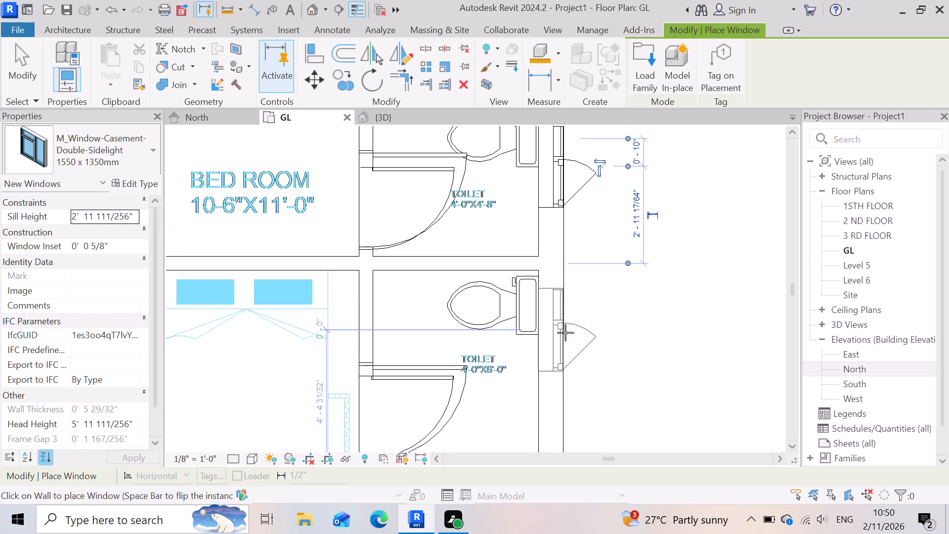
click(565, 333)
scroll(551, 283, down, 8)
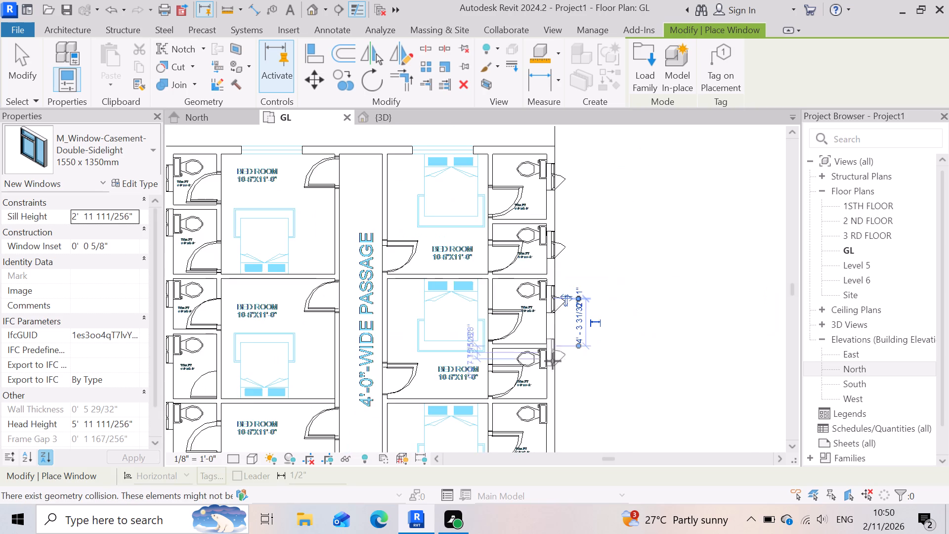
scroll(553, 361, up, 9)
scroll(509, 304, down, 4)
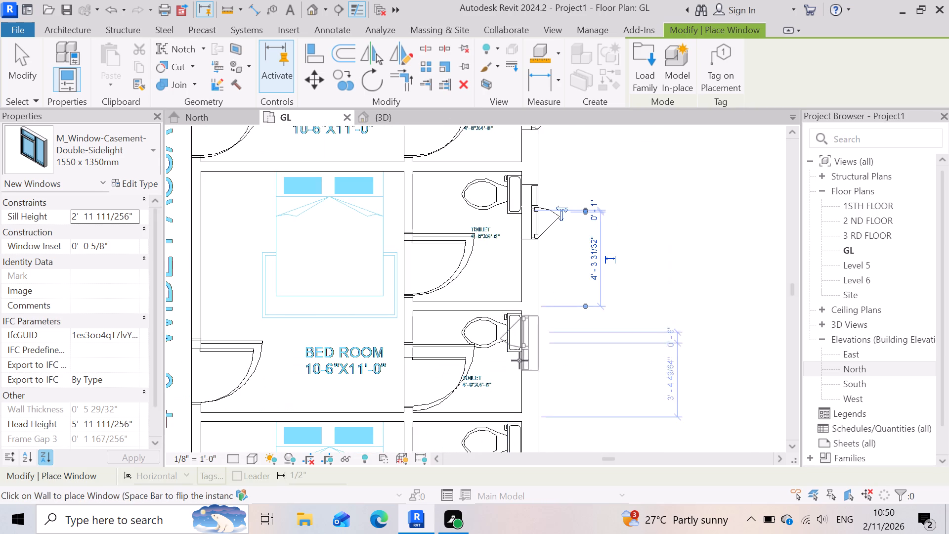
scroll(521, 368, up, 7)
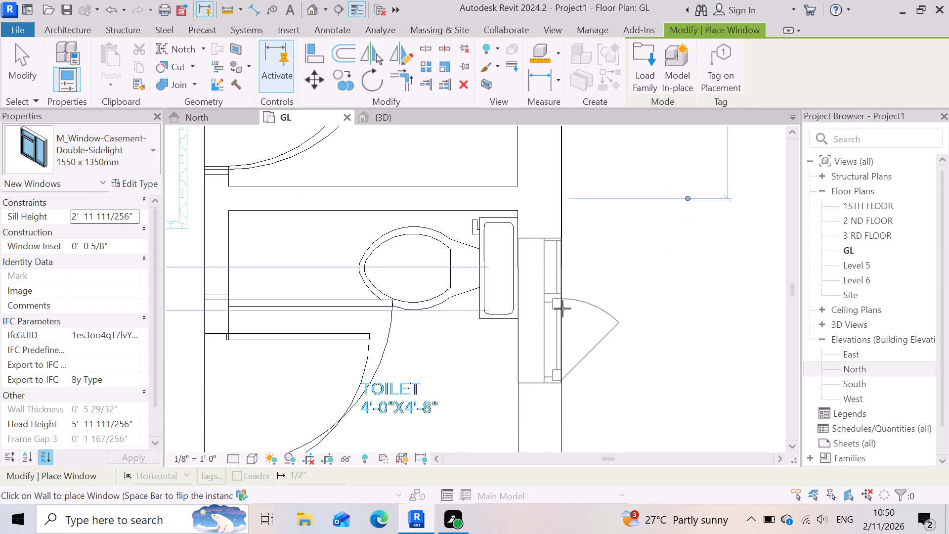
click(564, 307)
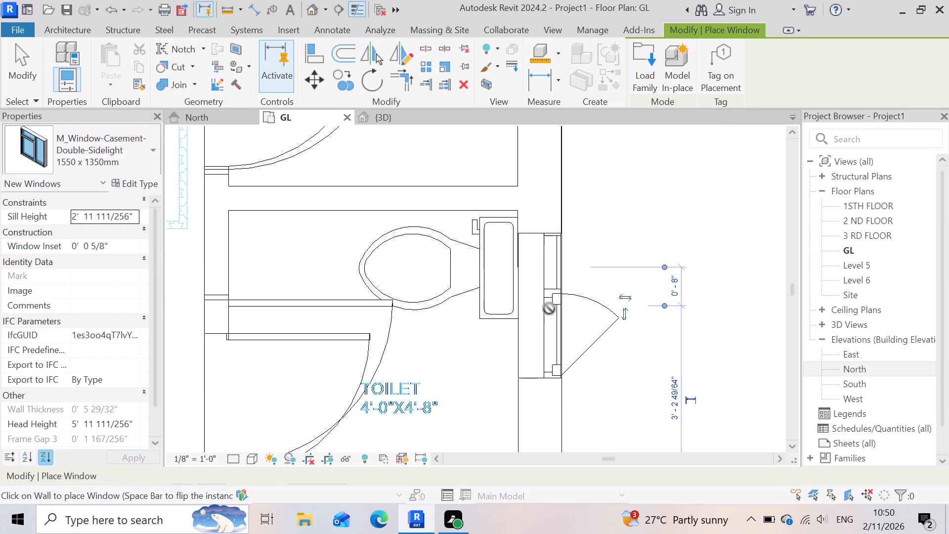
Place the same casement window in the right outer wall at the fifth and sixth toilets, above the SHIFT room.
scroll(506, 296, down, 2)
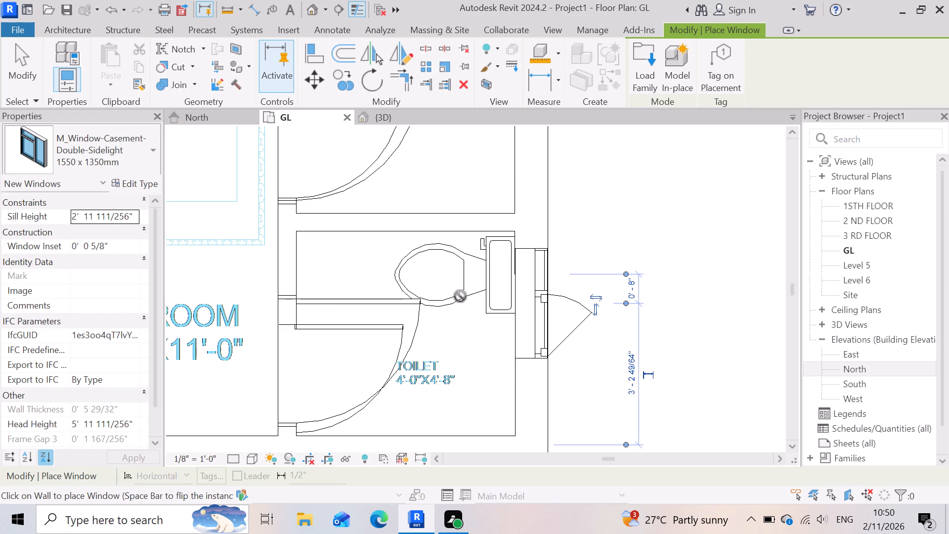
scroll(504, 278, down, 8)
scroll(532, 354, up, 6)
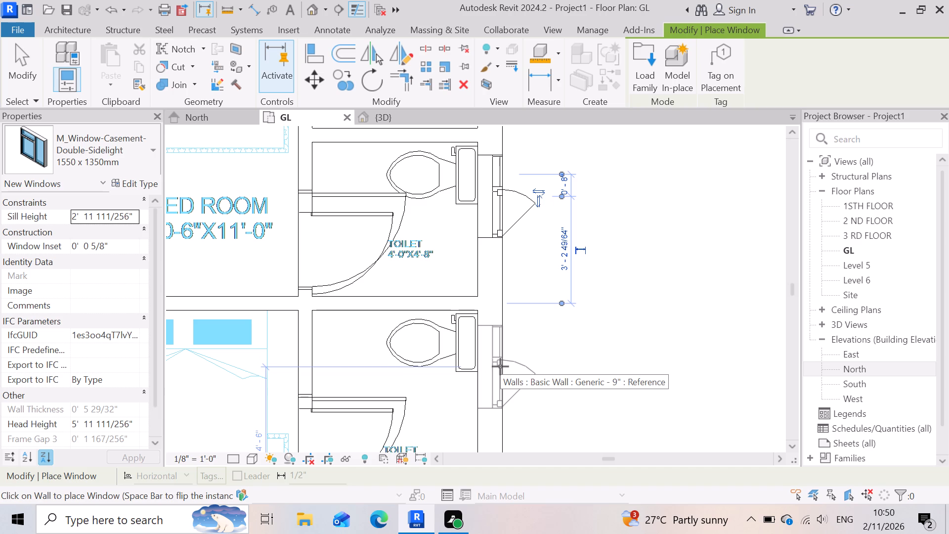
click(500, 366)
scroll(481, 326, down, 8)
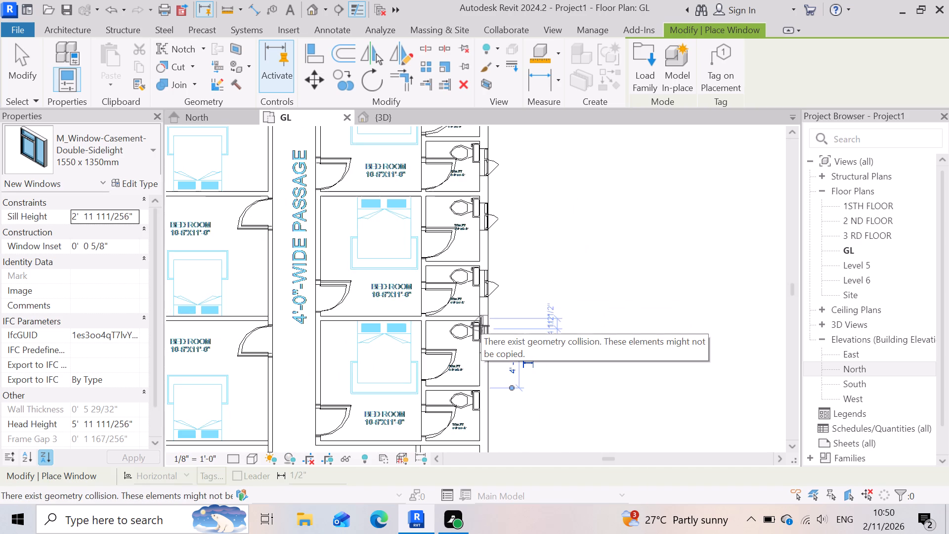
scroll(484, 424, up, 11)
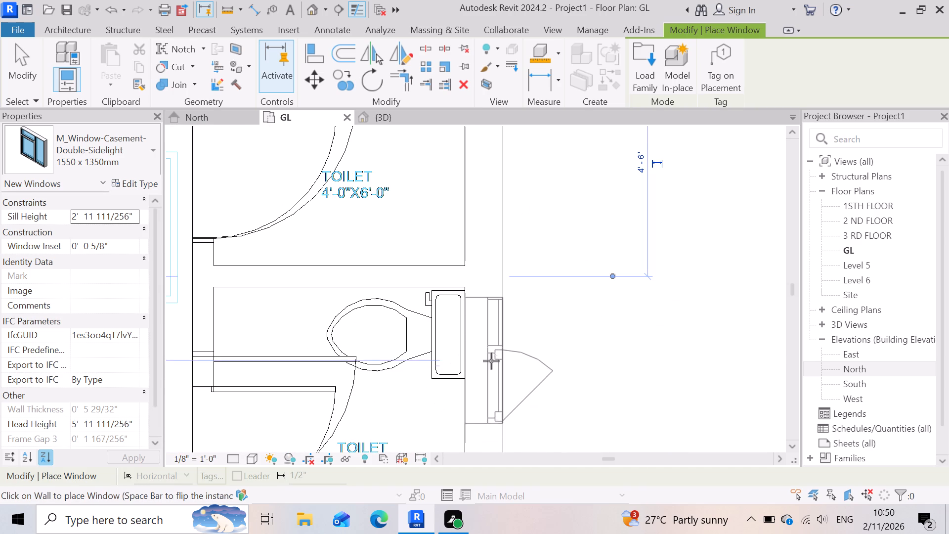
click(500, 369)
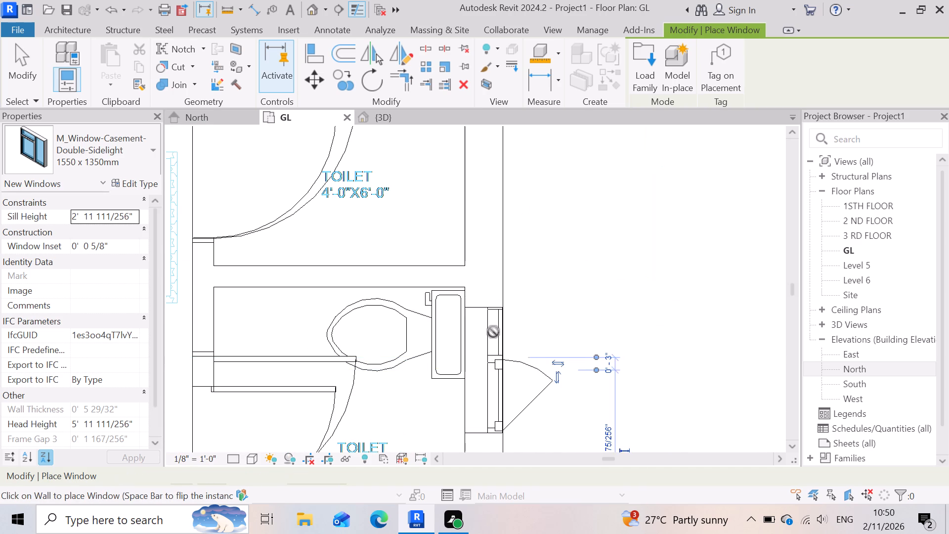
scroll(493, 332, down, 15)
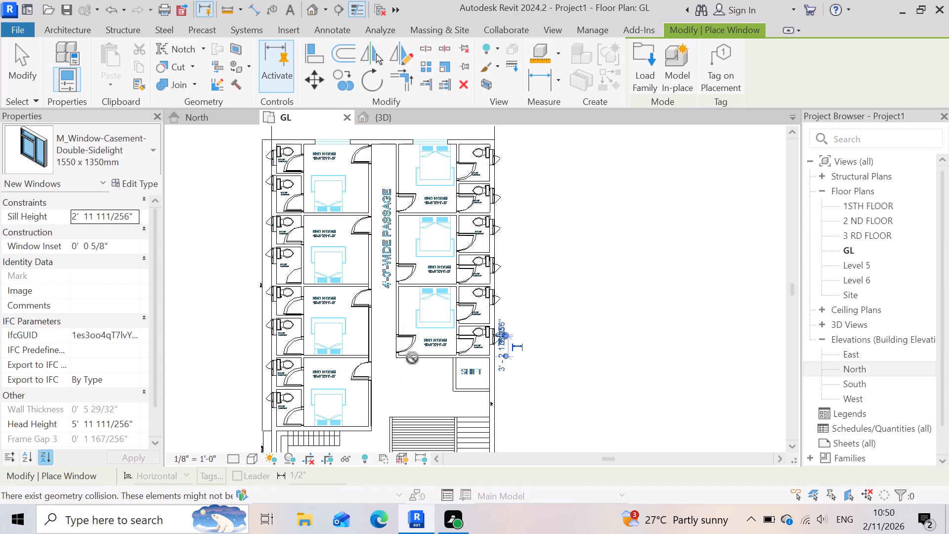
scroll(413, 357, down, 3)
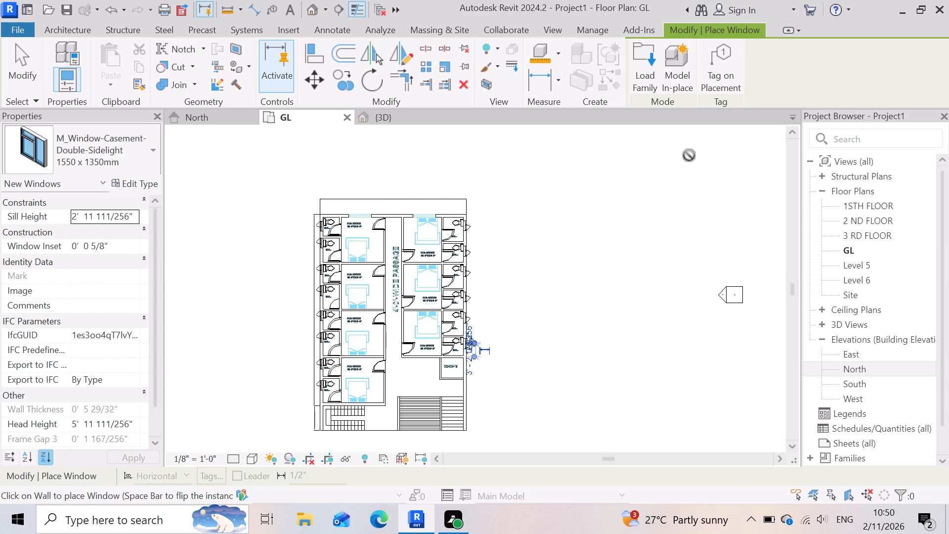
Inspect the casement windows placed in the right outer wall in 3D and return to the GL floor plan.
click(419, 113)
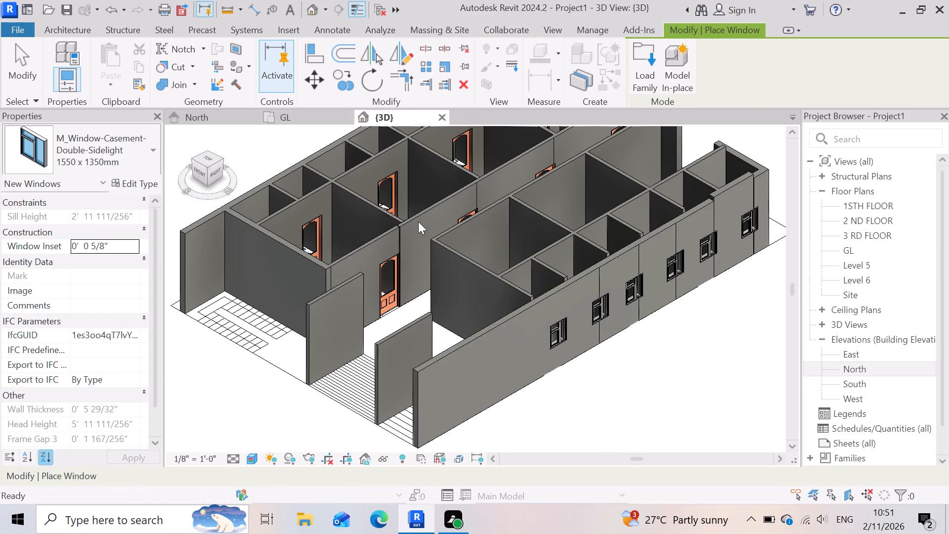
scroll(625, 352, up, 9)
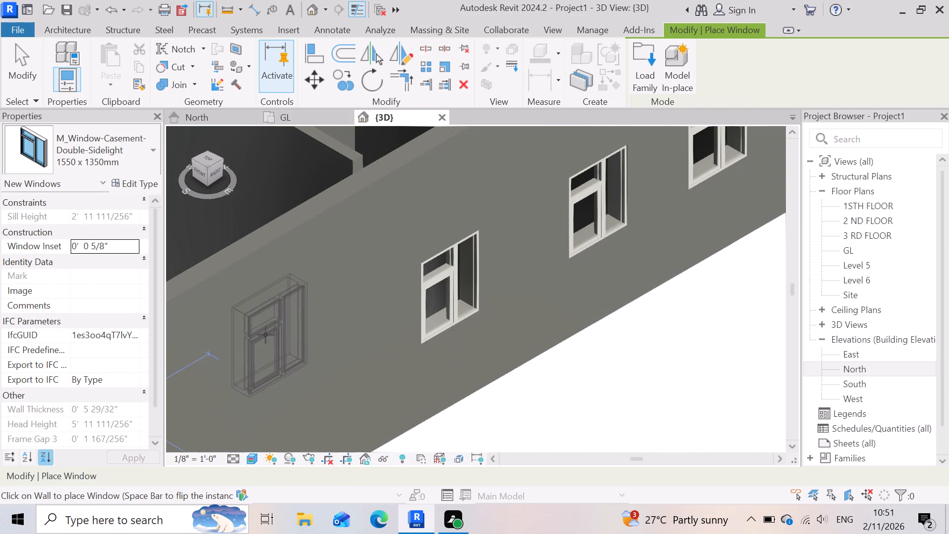
scroll(612, 372, down, 7)
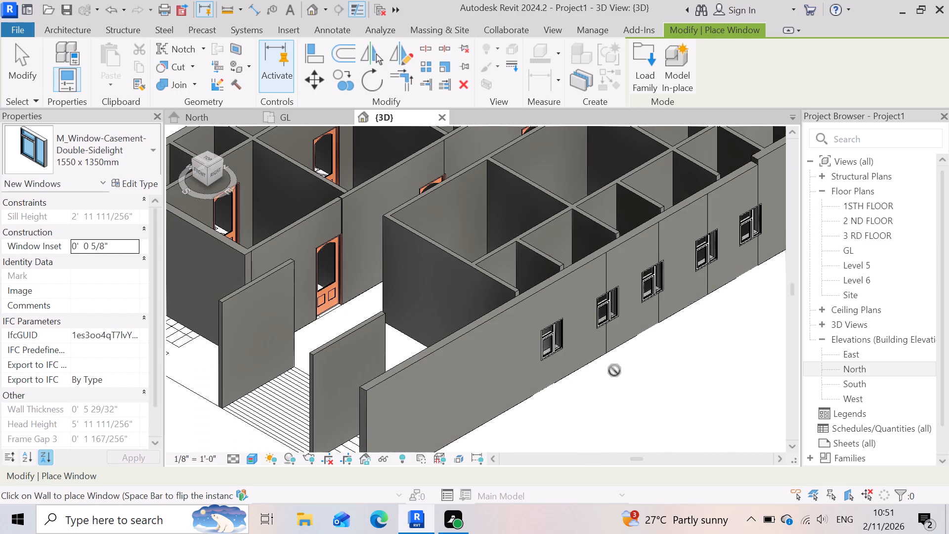
click(208, 112)
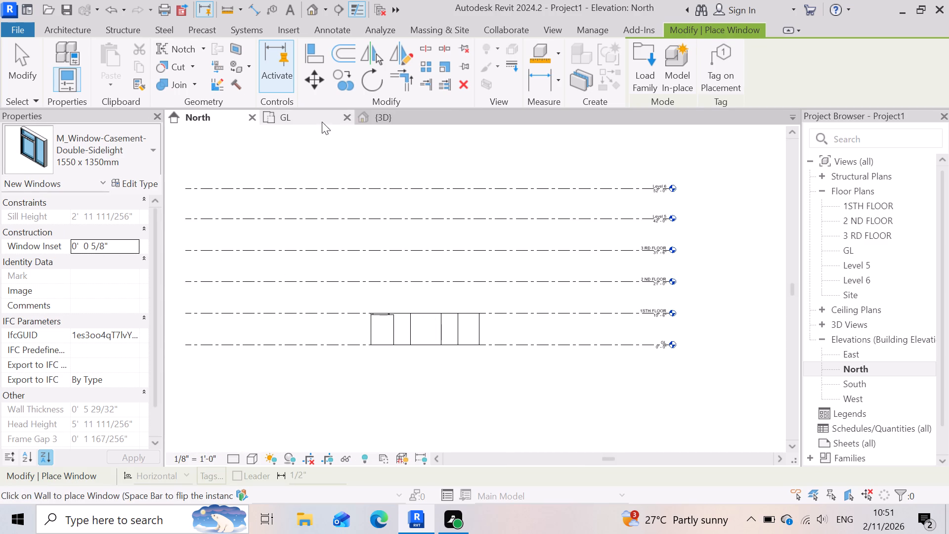
click(323, 117)
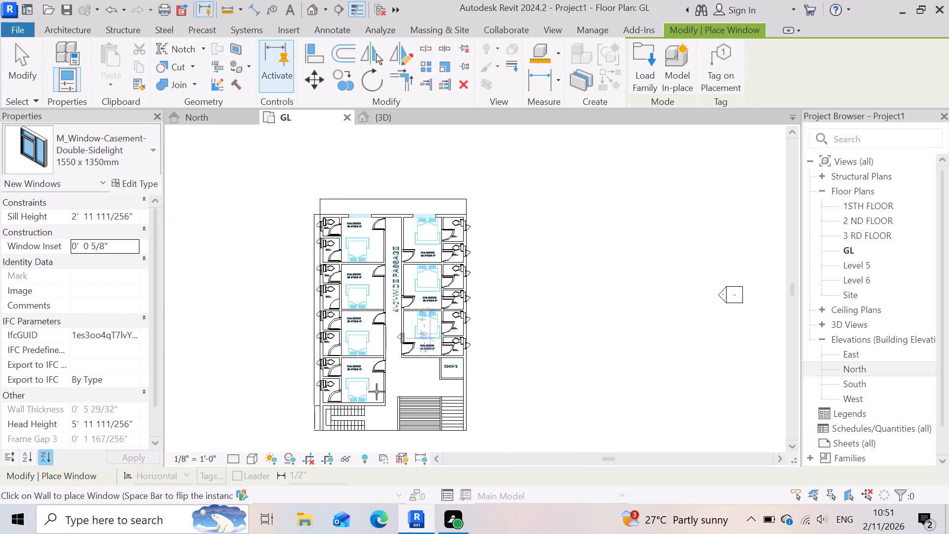
Measure the width of the window opening in the top outer wall of the upper-left bedroom.
scroll(378, 387, up, 6)
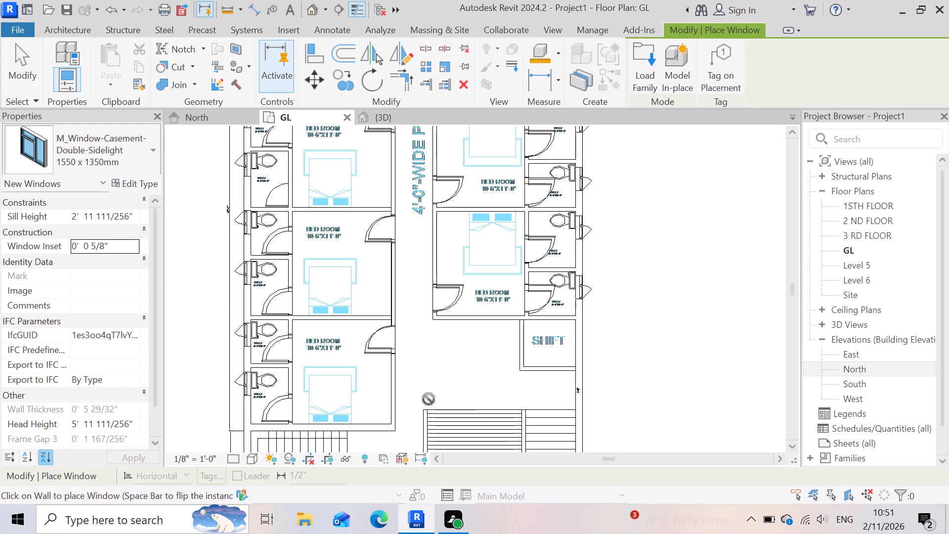
scroll(429, 399, down, 3)
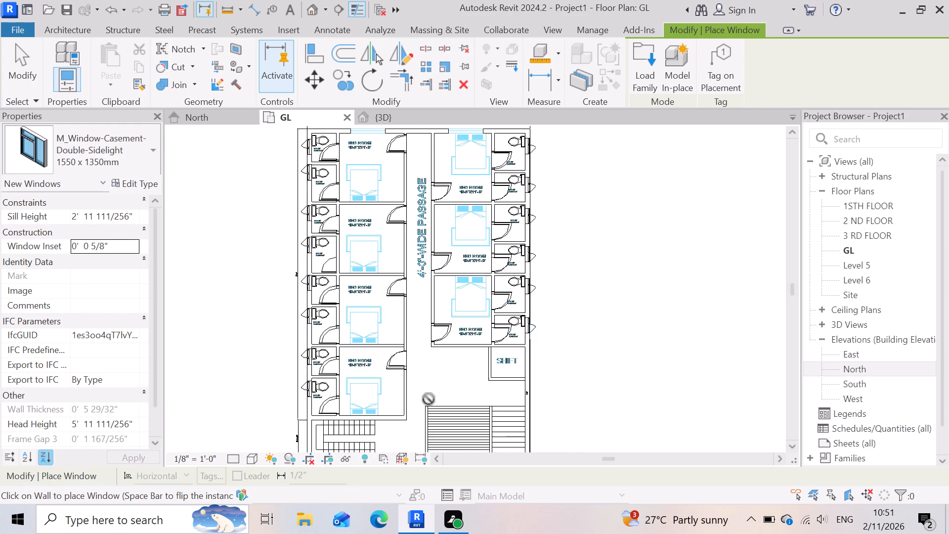
scroll(429, 399, down, 4)
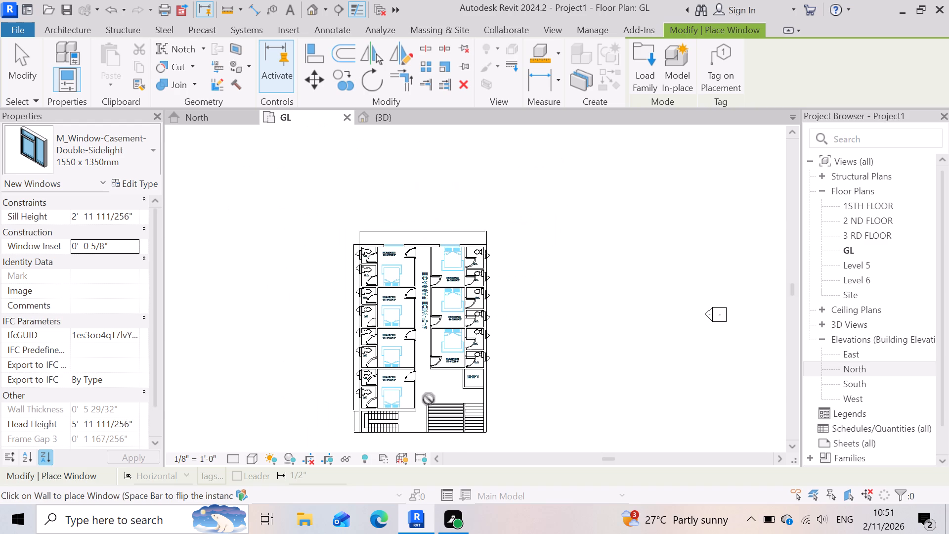
scroll(429, 399, up, 9)
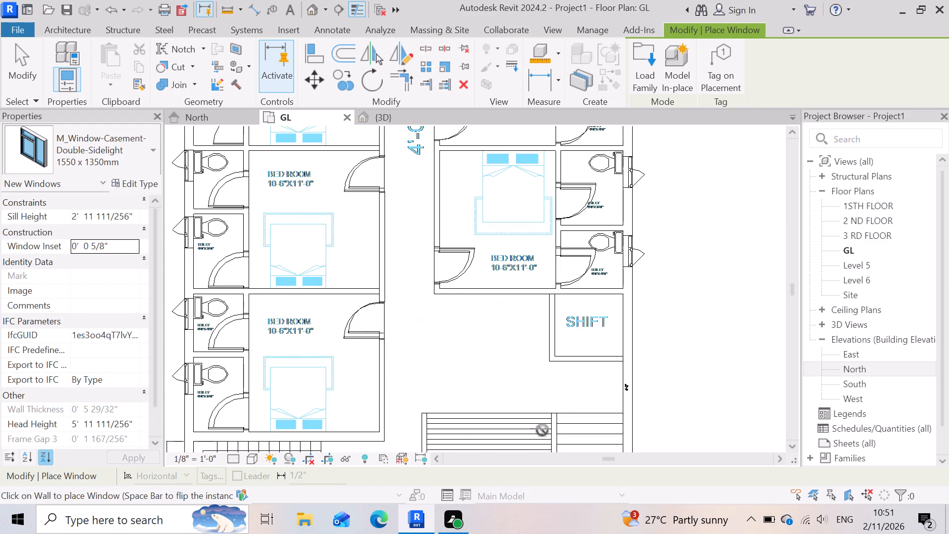
scroll(555, 433, down, 7)
scroll(539, 174, down, 1)
scroll(539, 174, up, 4)
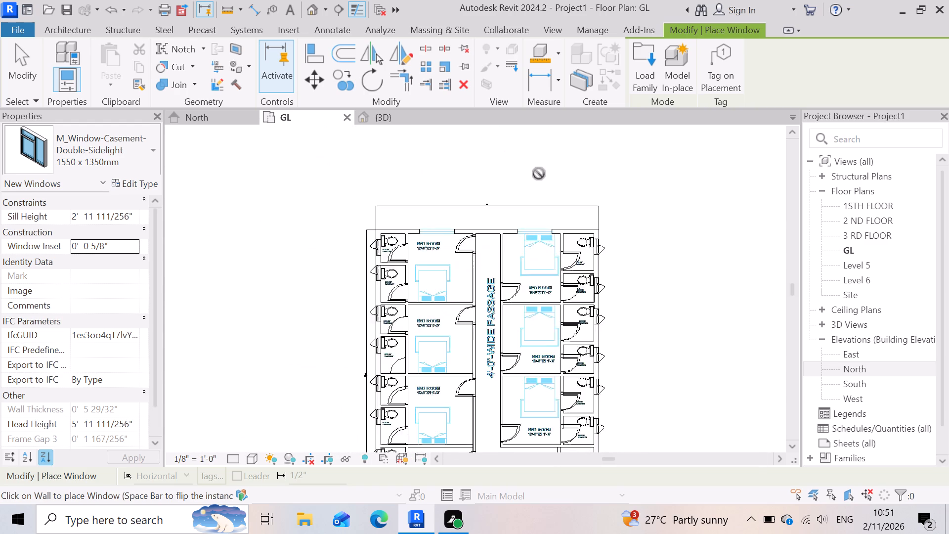
scroll(539, 174, up, 14)
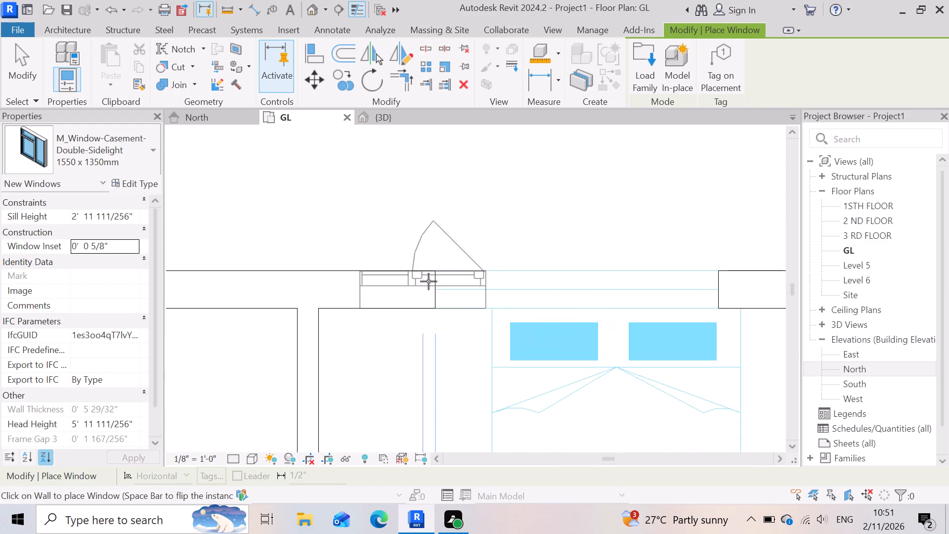
scroll(469, 271, down, 6)
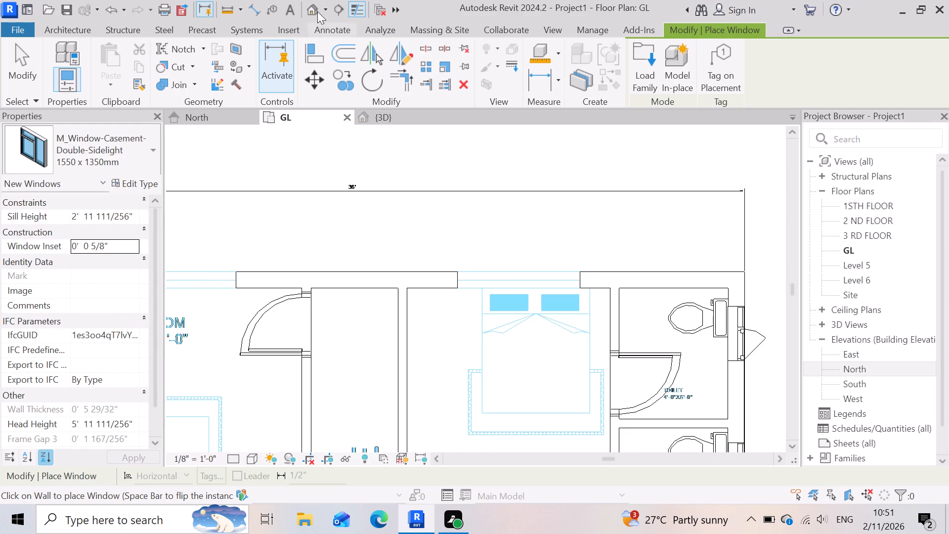
click(254, 4)
scroll(564, 366, down, 4)
scroll(297, 323, up, 10)
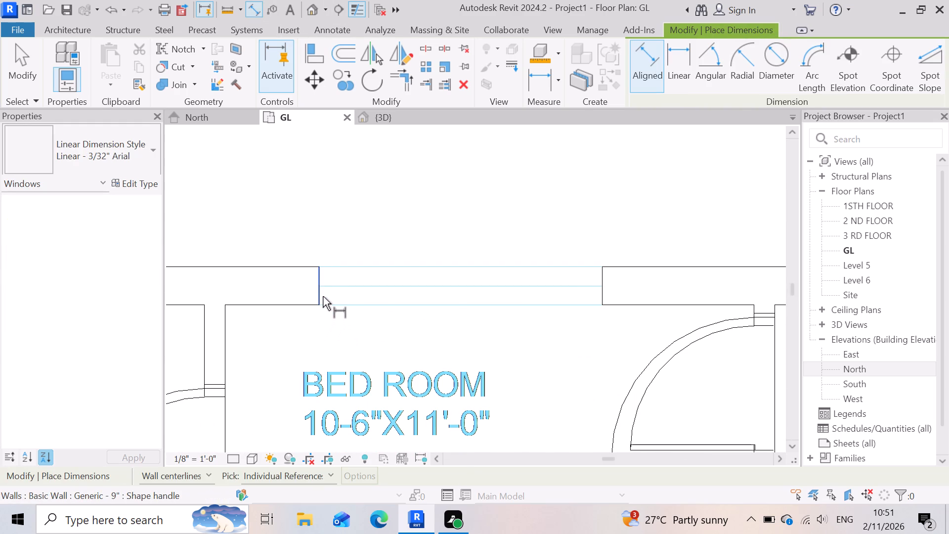
click(323, 296)
click(601, 287)
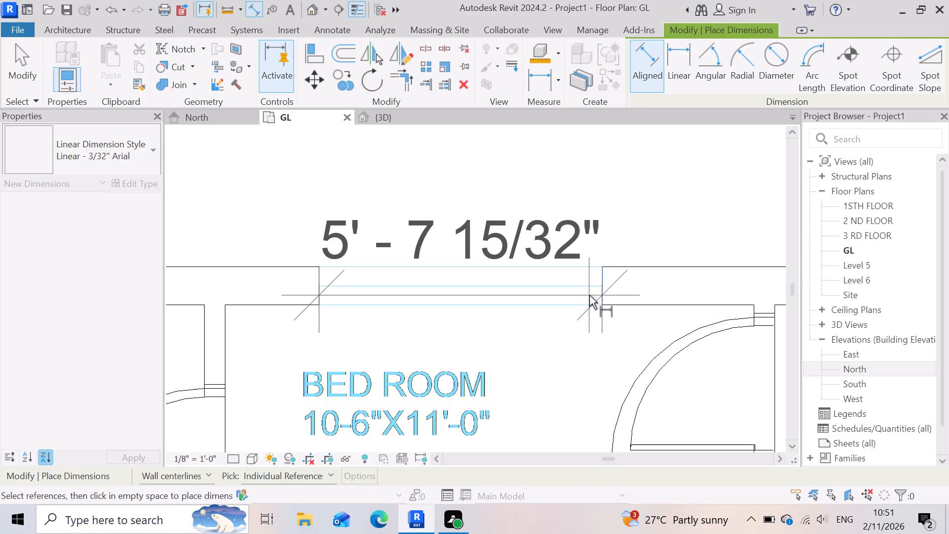
key(Escape)
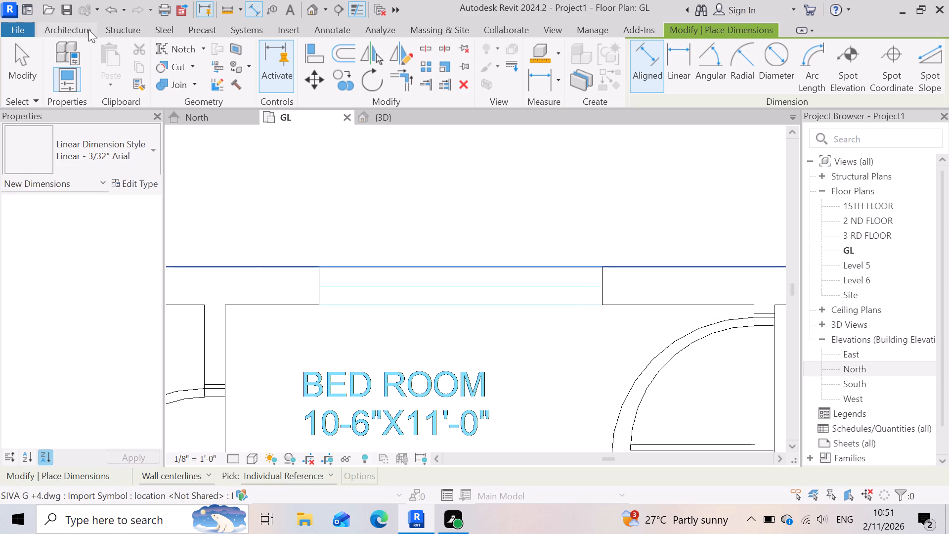
Set the width of the M_Window-Casement-Double-Sidelight 1550 x 1350mm window type to 5' 7".
click(58, 27)
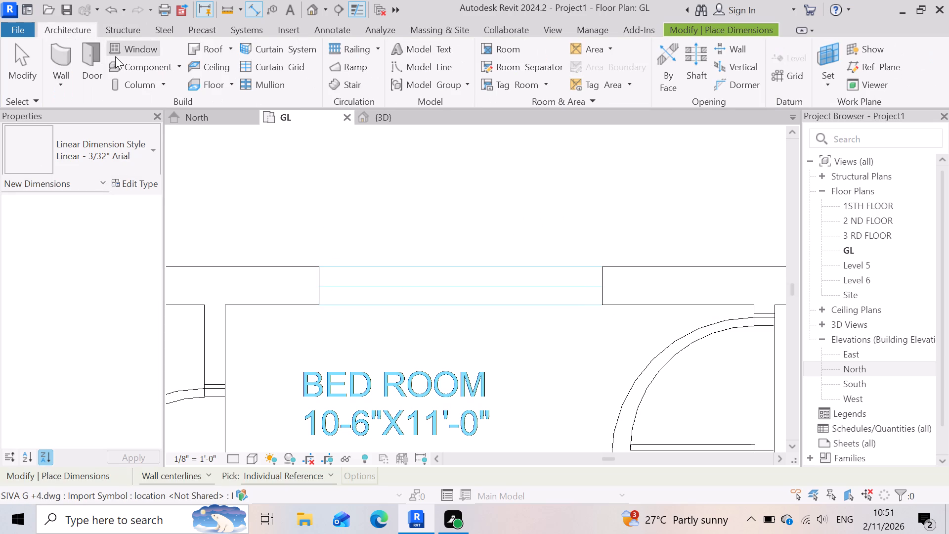
click(115, 56)
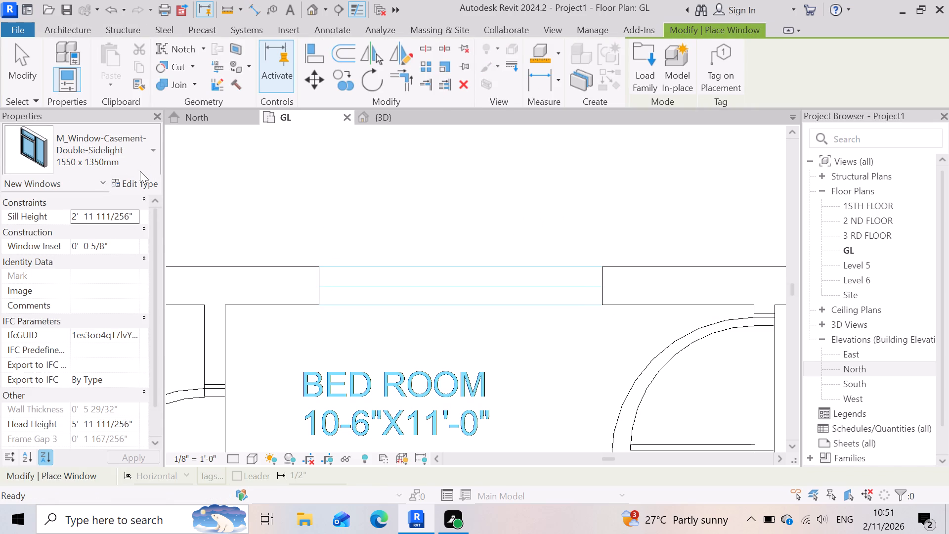
click(140, 177)
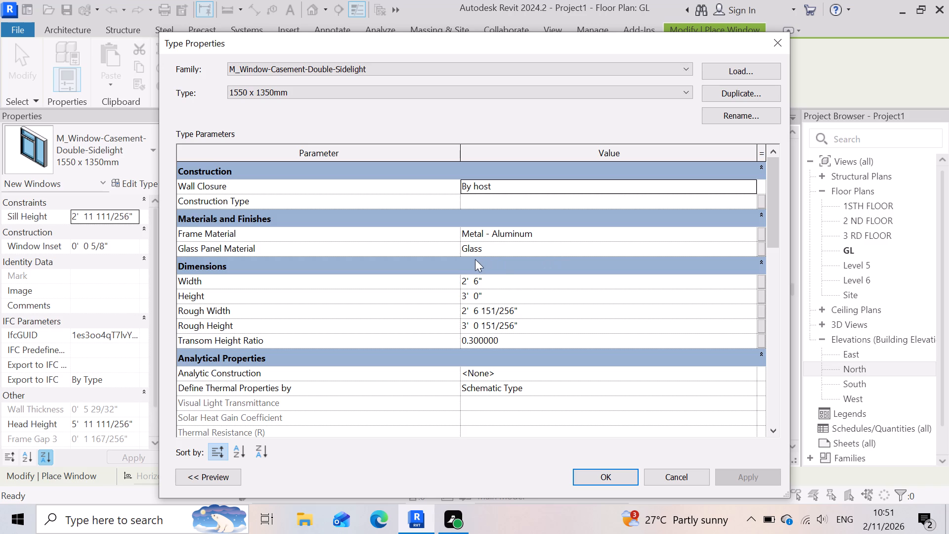
click(514, 285)
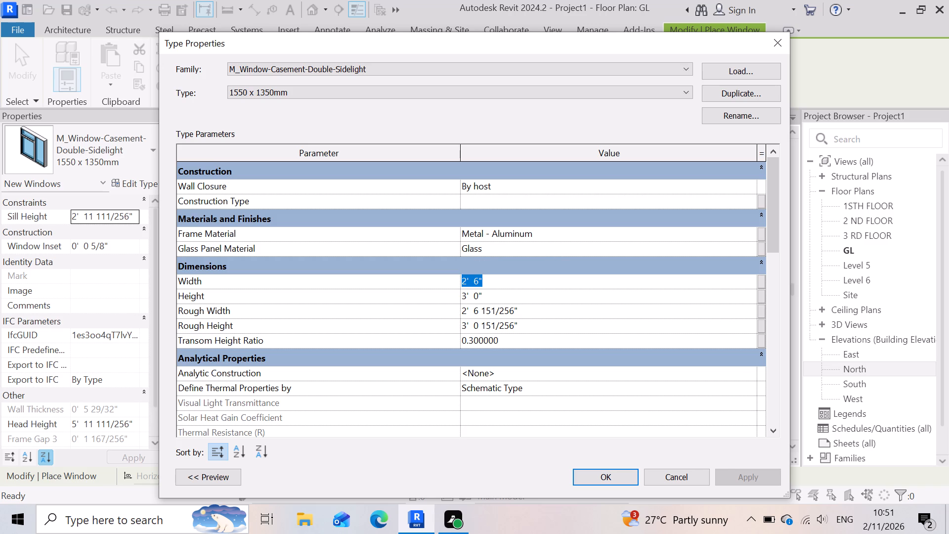
key(BackSpace)
key(5)
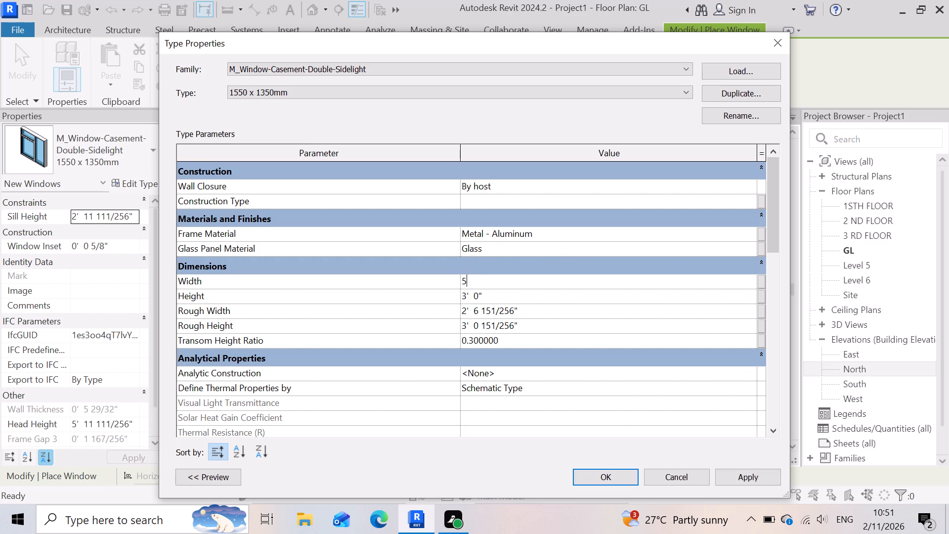
text('7)
key(shift+quotedbl)
key(Return)
Set the same window type's height to 6' and apply the type changes.
click(489, 296)
key(6)
key(BackSpace)
key(BackSpace)
key(BackSpace)
key(BackSpace)
key(BackSpace)
key(BackSpace)
key(BackSpace)
key(BackSpace)
key(BackSpace)
key(BackSpace)
key(BackSpace)
key(6)
key(apostrophe)
key(Return)
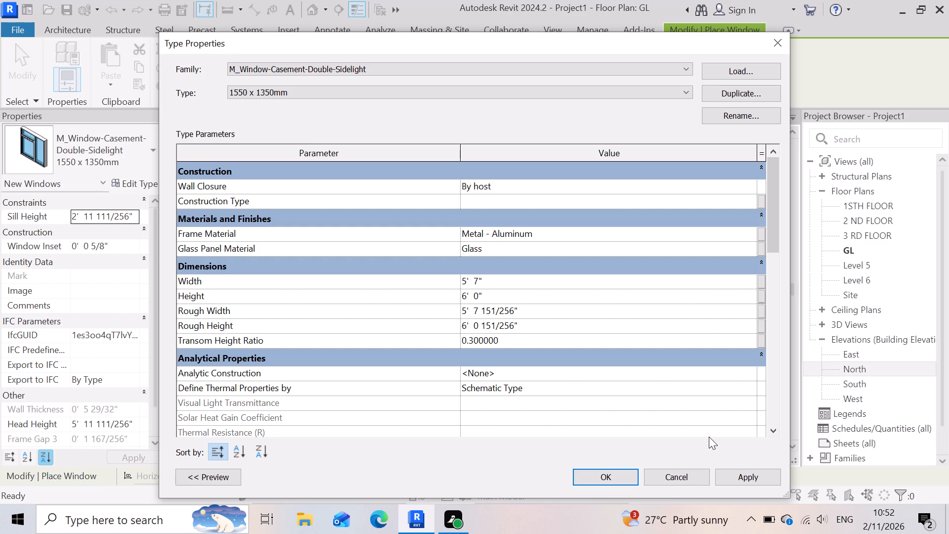
click(743, 481)
click(595, 473)
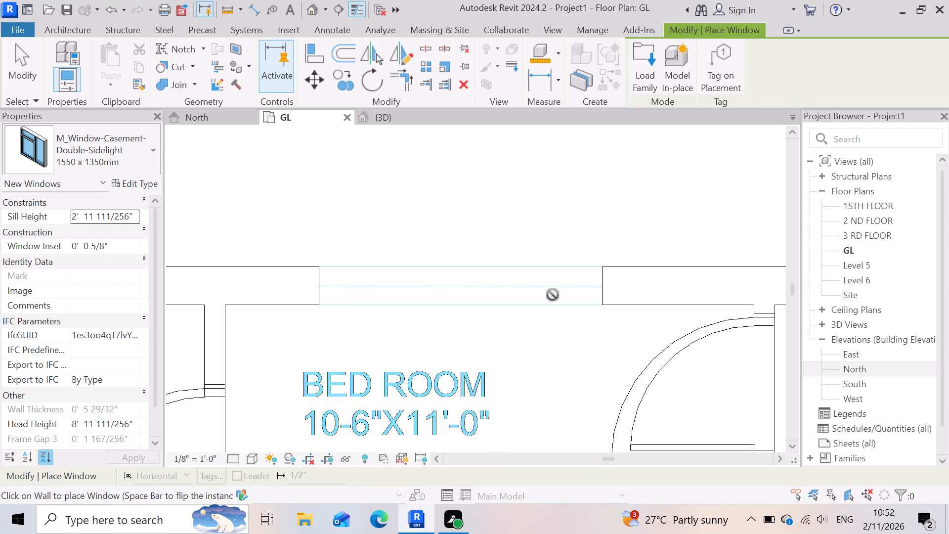
Close the window opening in the top outer wall of the upper-left bedroom by extending the Generic - 9" wall across it with Trim/Extend.
scroll(586, 299, up, 4)
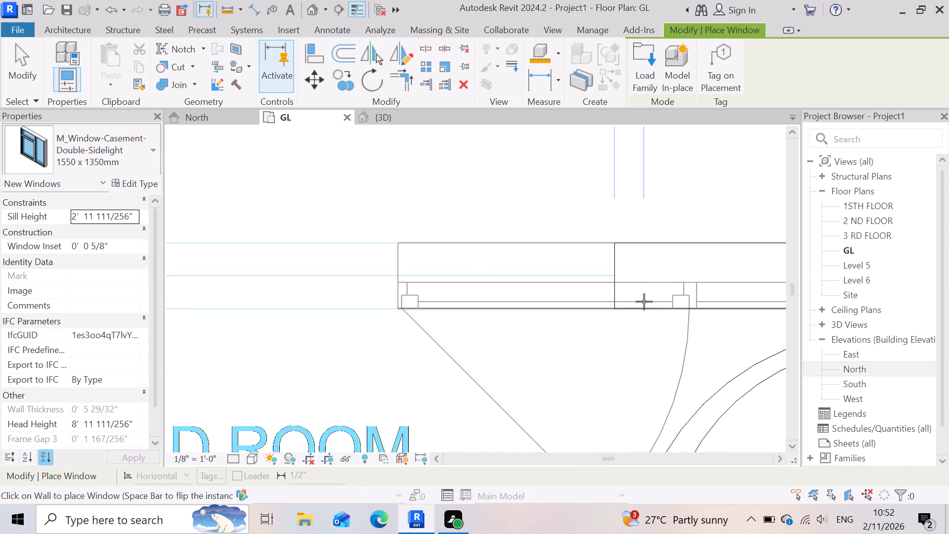
scroll(644, 299, down, 7)
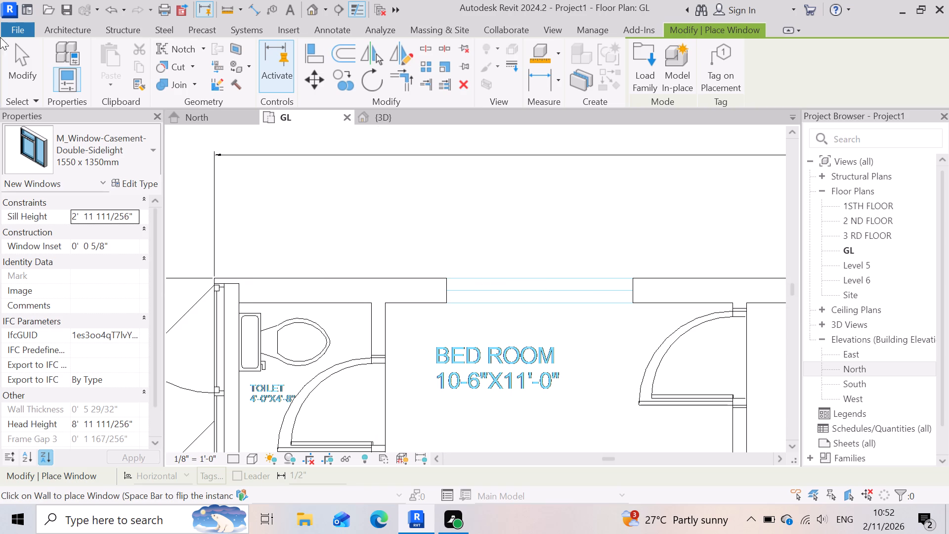
click(69, 25)
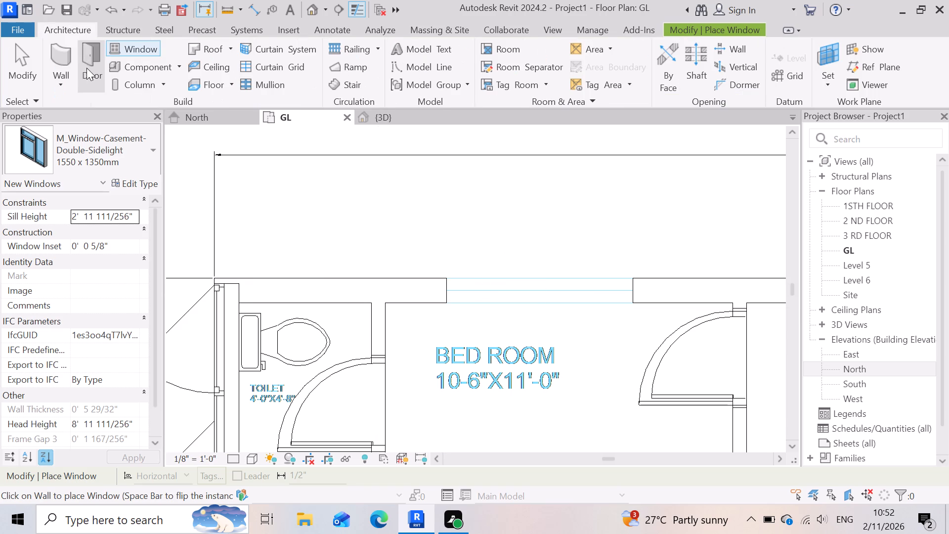
click(61, 59)
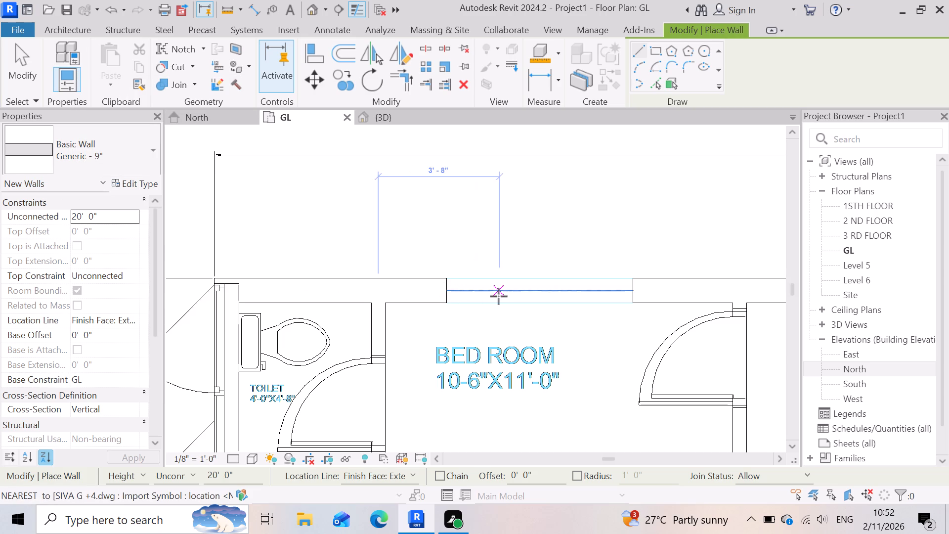
click(425, 82)
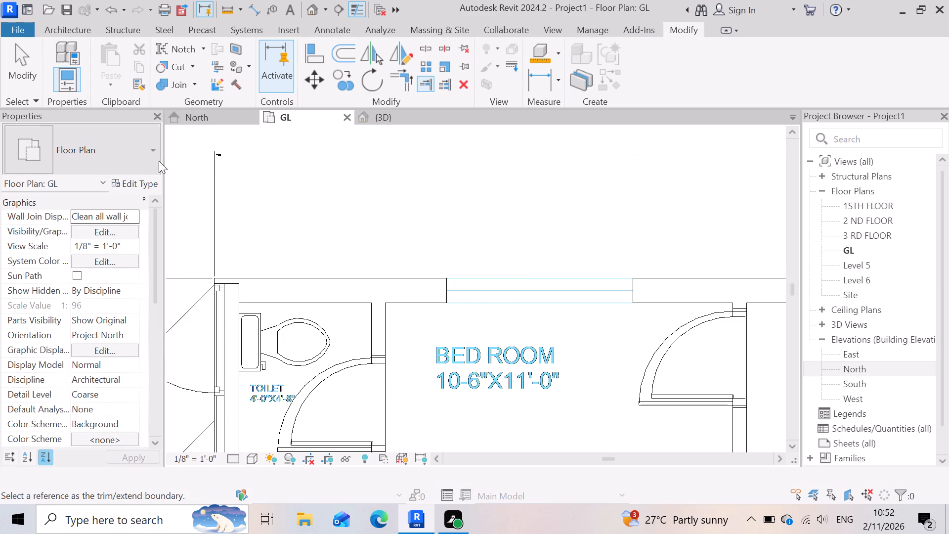
click(59, 26)
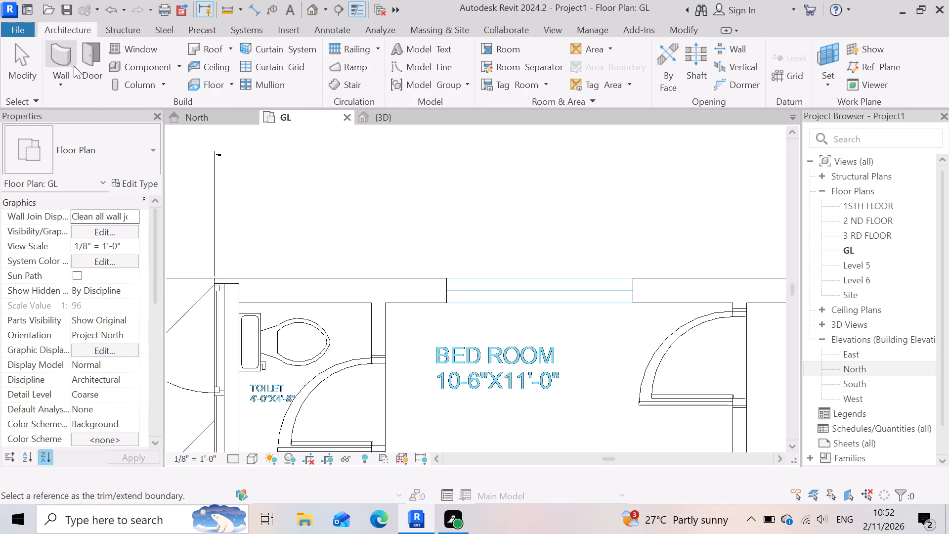
click(70, 59)
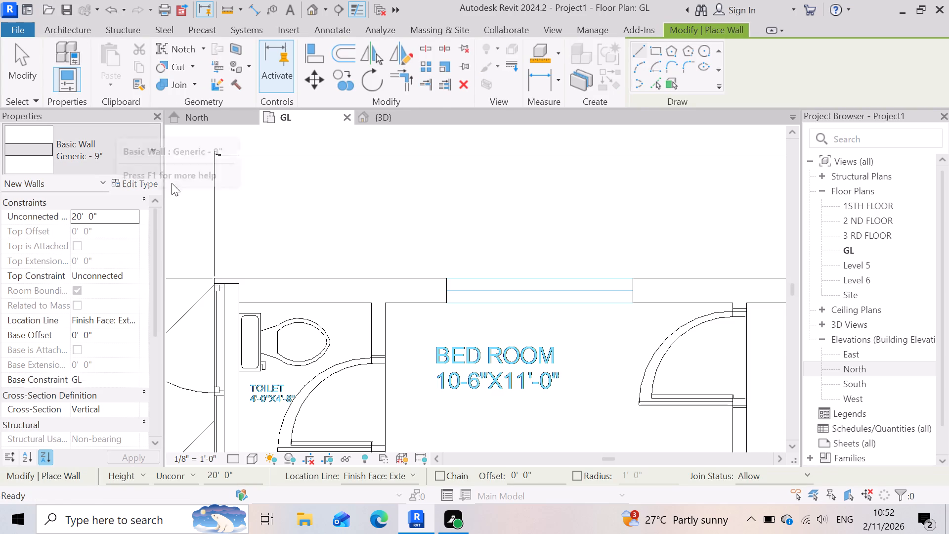
click(431, 89)
click(447, 295)
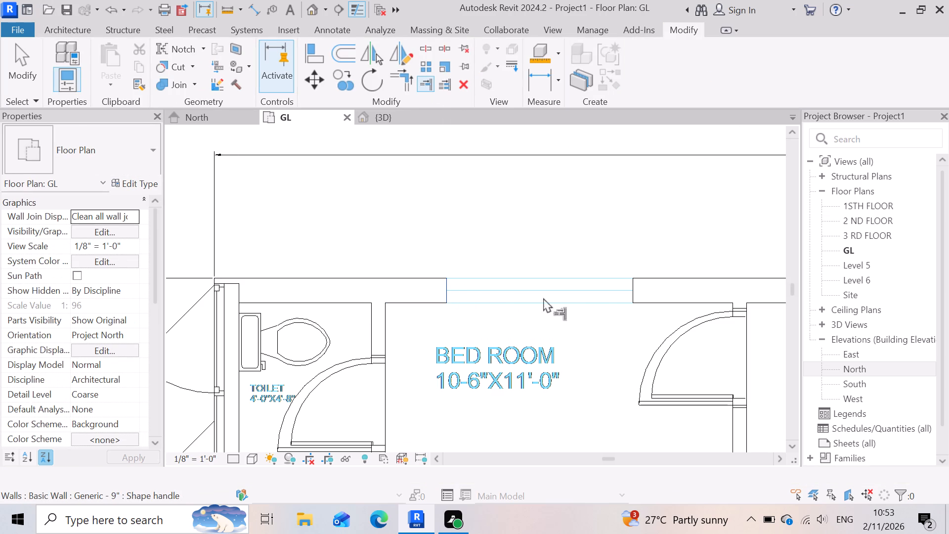
click(640, 296)
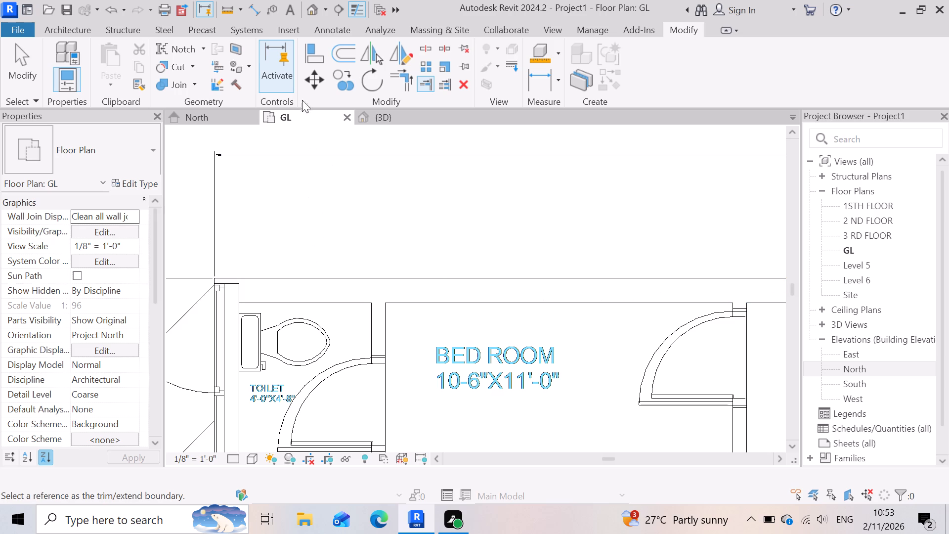
Close the window opening in the top outer wall of the upper-right bedroom by extending the wall across it.
scroll(234, 335, down, 7)
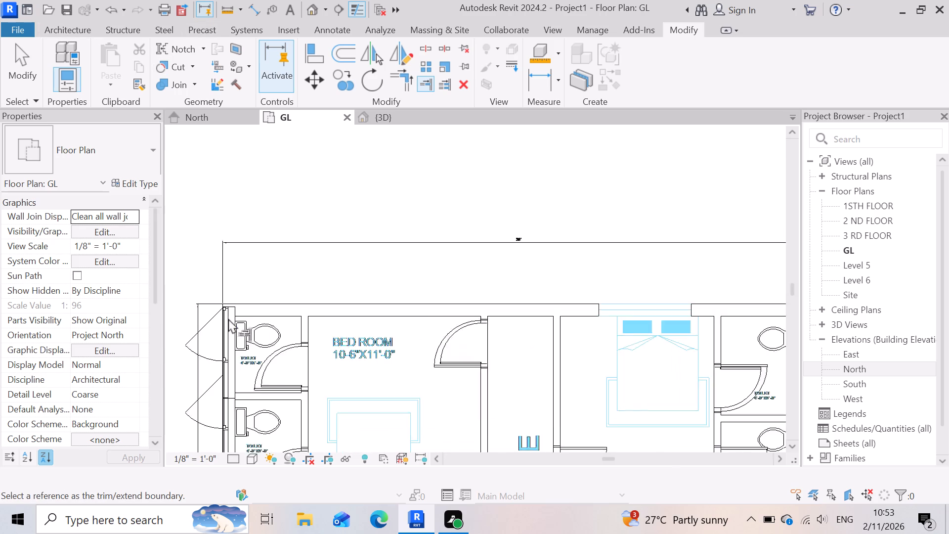
scroll(602, 336, up, 7)
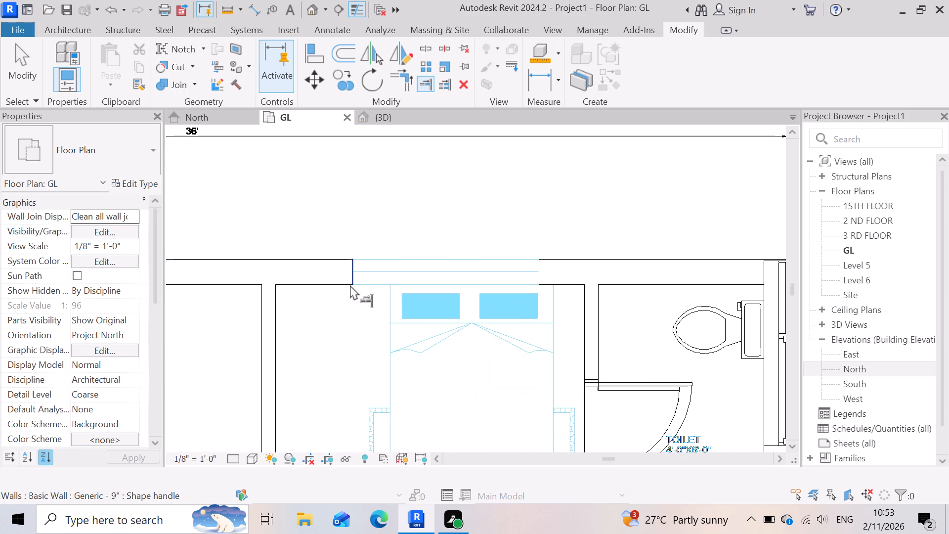
click(350, 284)
click(546, 275)
Place 1550 x 1350mm double-sidelight casement windows in the top outer wall of both upper bedrooms, about 4' 10" and 3' 1" from their right walls.
scroll(524, 275, down, 4)
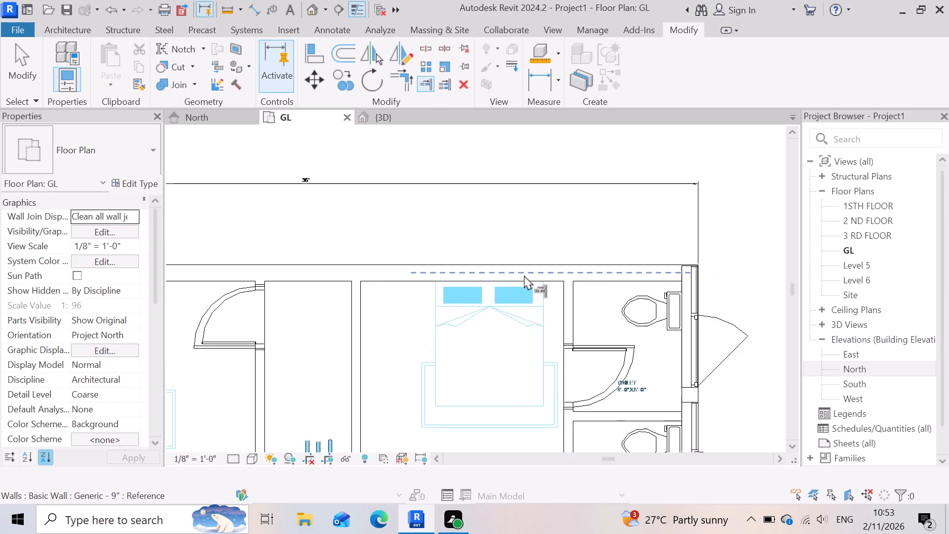
scroll(559, 344, down, 3)
scroll(661, 345, down, 3)
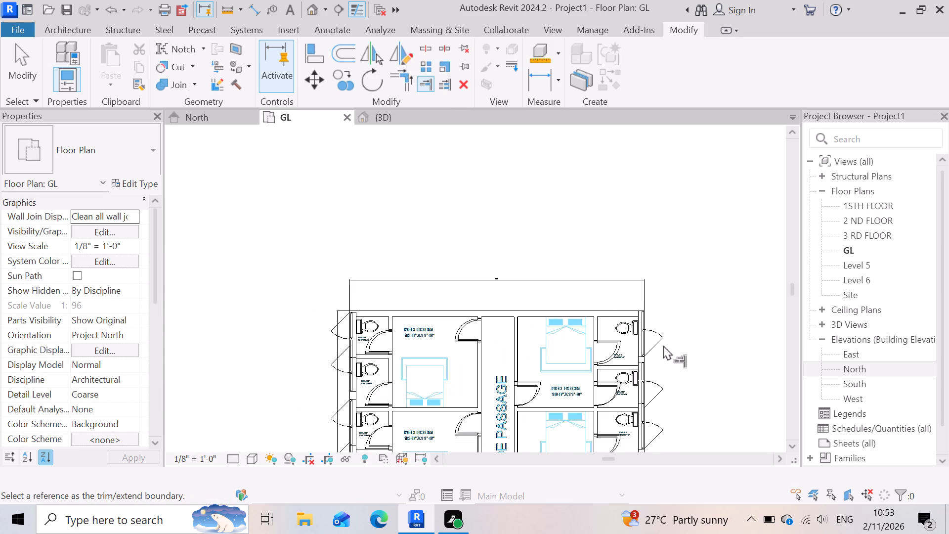
click(75, 27)
click(130, 53)
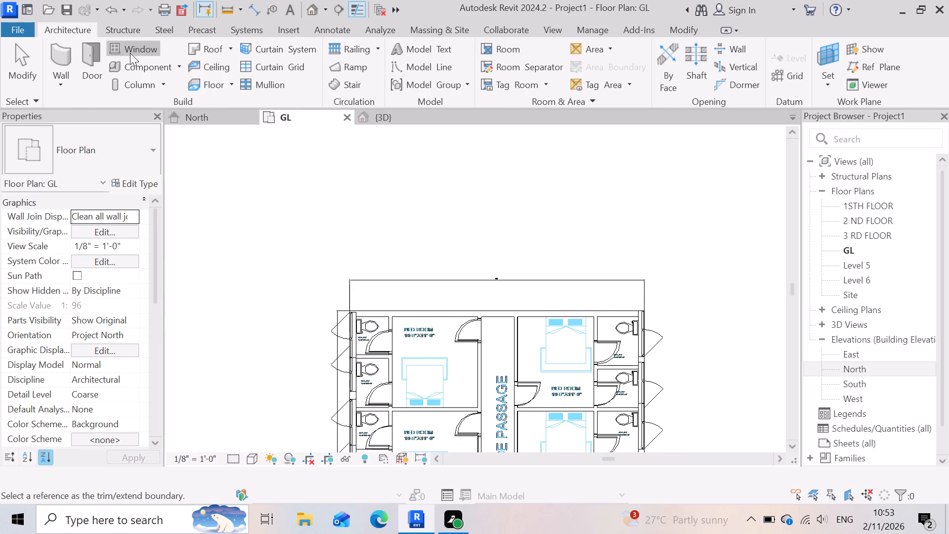
scroll(455, 339, up, 6)
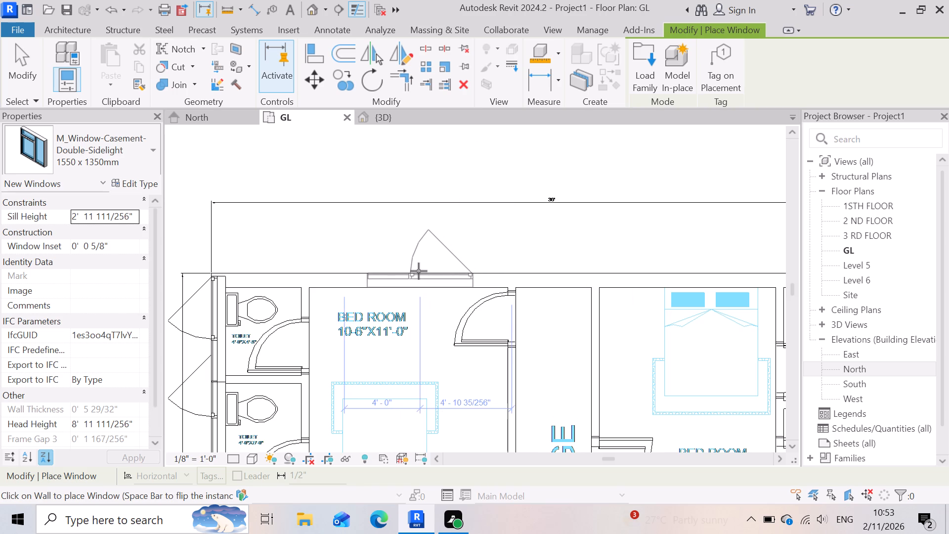
click(419, 271)
scroll(304, 327, down, 3)
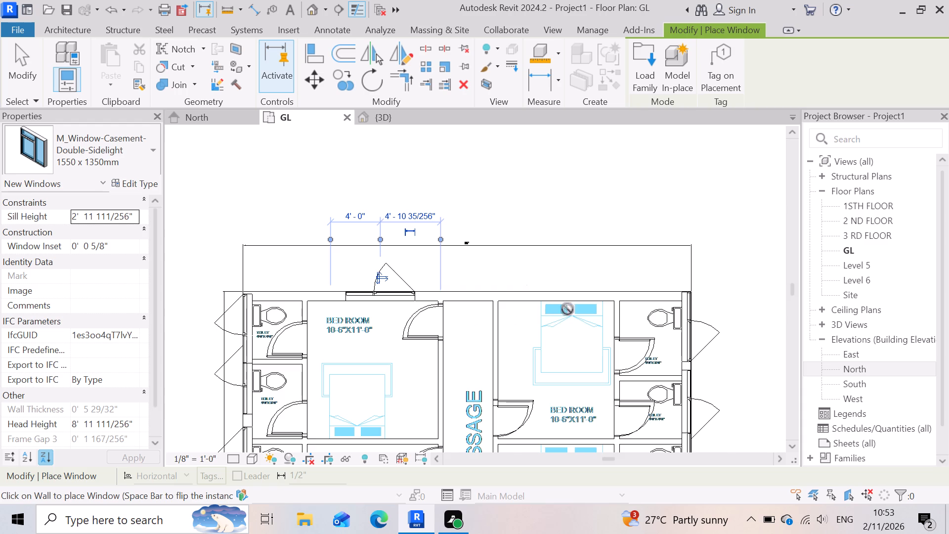
scroll(578, 306, up, 6)
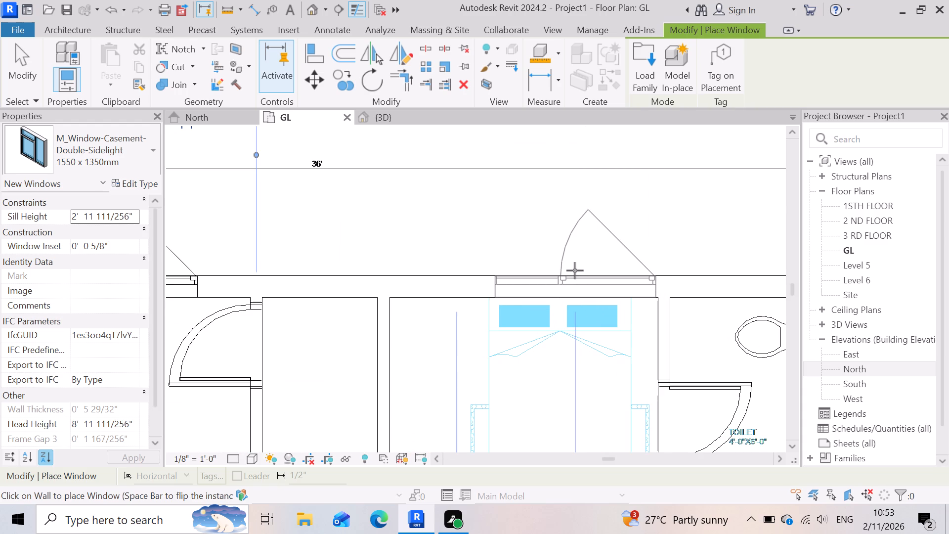
click(575, 270)
Examine the new bedroom windows and the rest of the building from several sides in 3D, and return to the GL floor plan.
scroll(573, 265, down, 8)
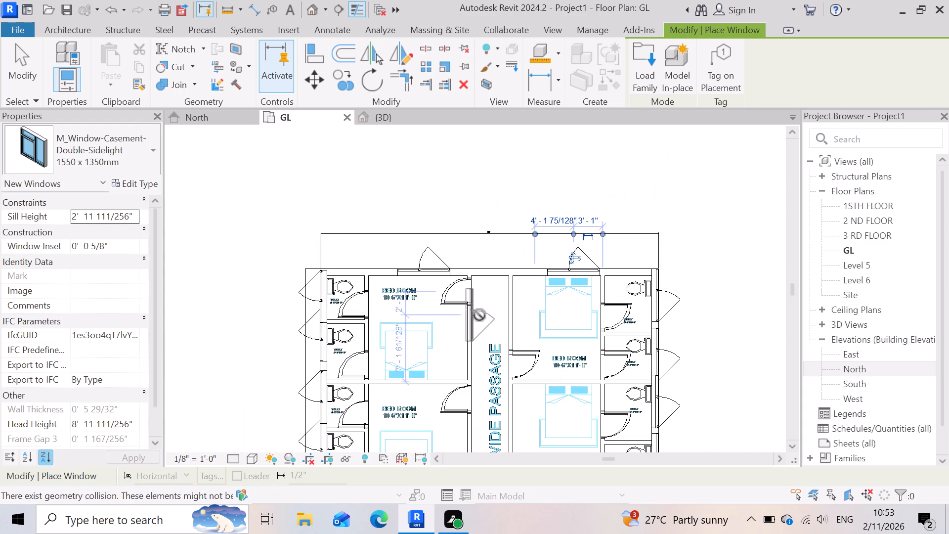
scroll(545, 311, down, 3)
scroll(490, 417, up, 8)
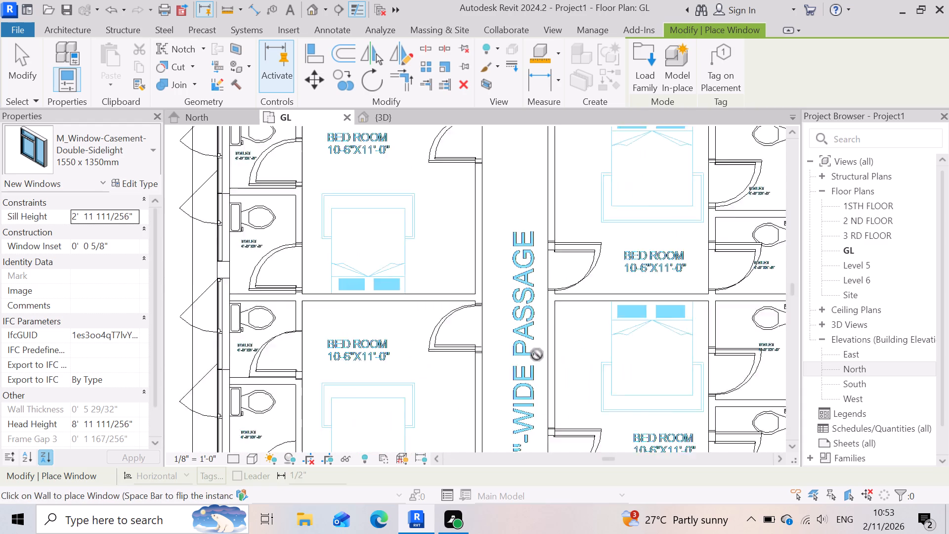
scroll(537, 355, up, 2)
scroll(509, 317, down, 7)
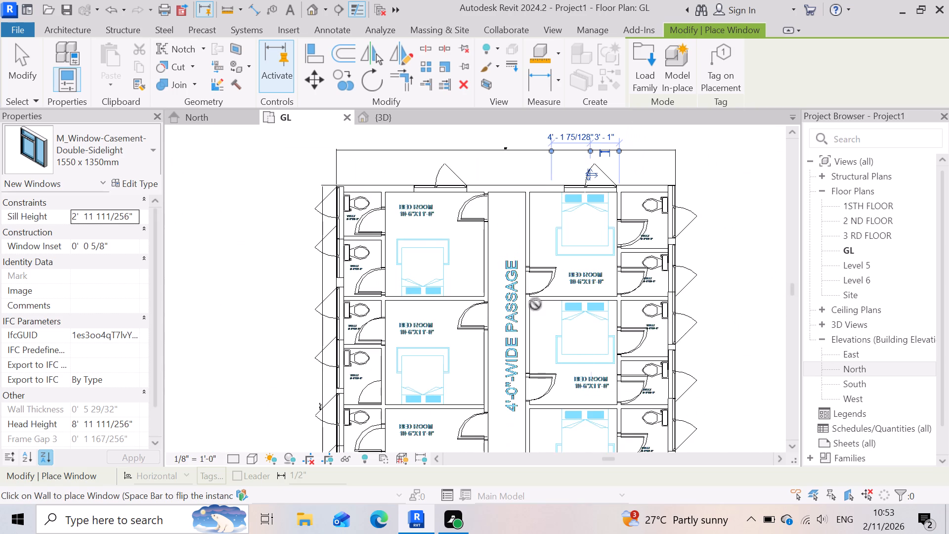
scroll(543, 297, up, 8)
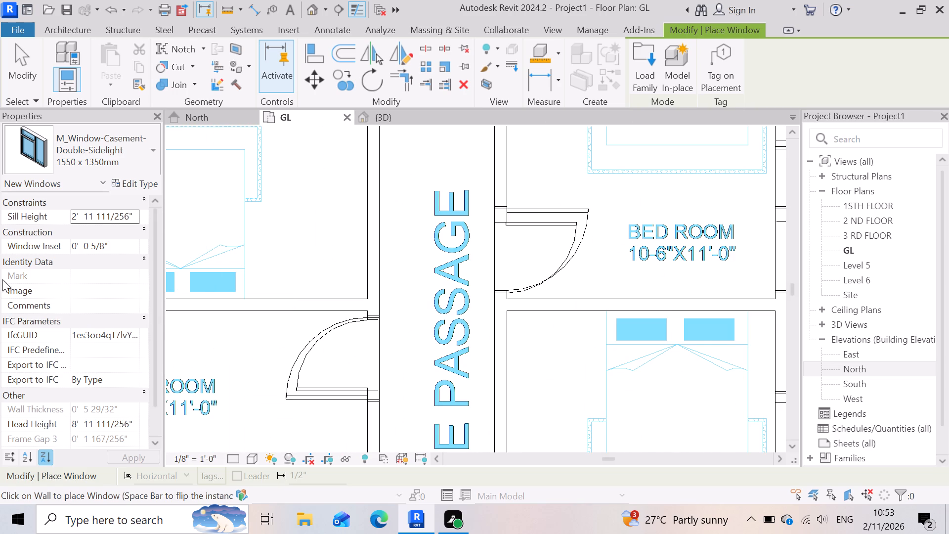
click(422, 118)
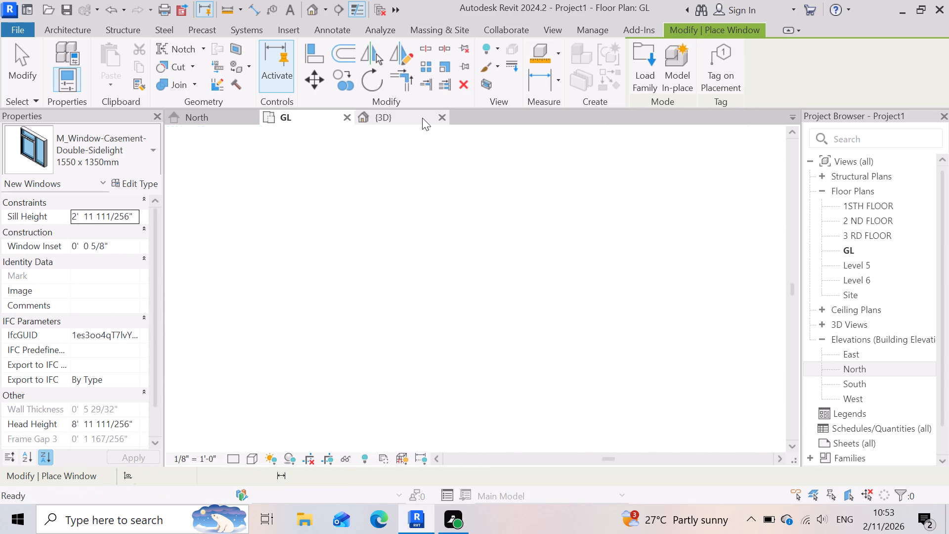
scroll(597, 398, down, 3)
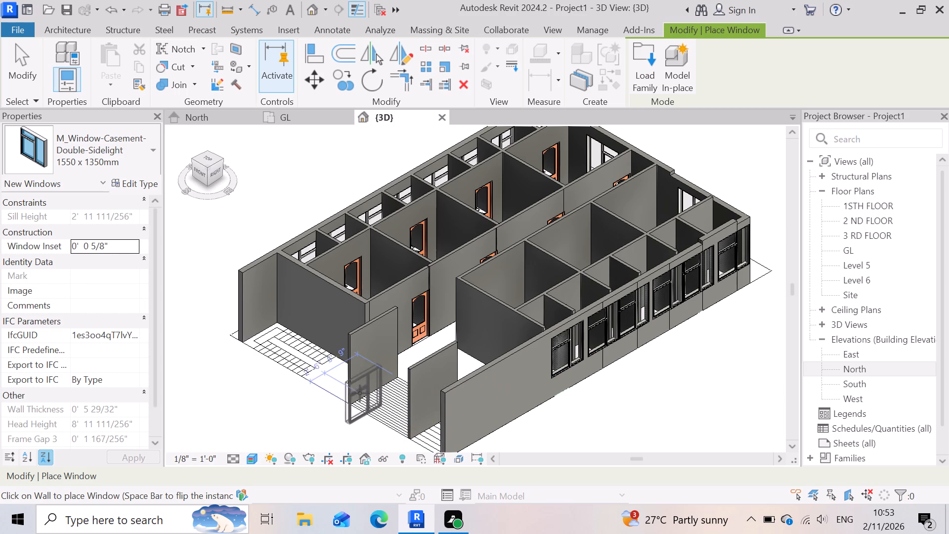
shift+middle_drag(354, 386, 528, 351)
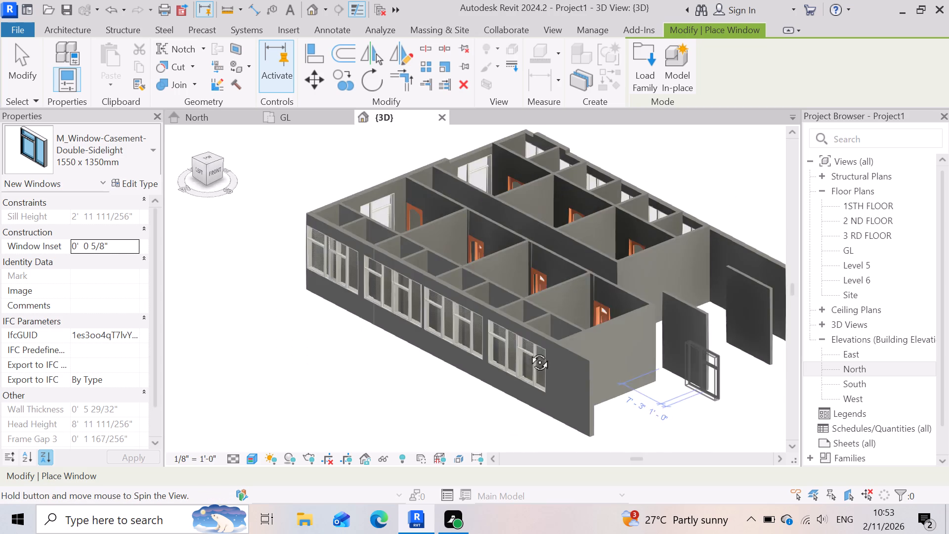
shift+middle_drag(528, 351, 655, 331)
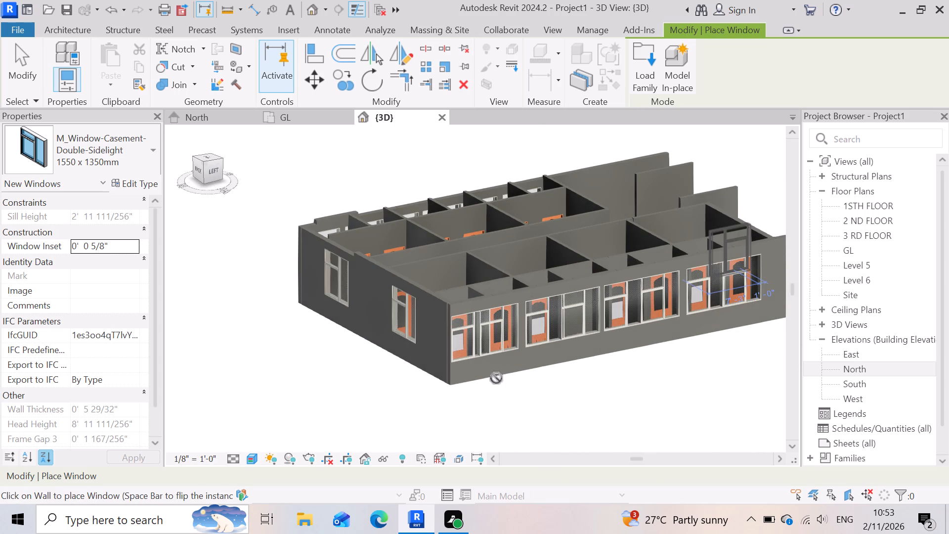
scroll(303, 371, down, 2)
shift+middle_drag(263, 362, 278, 337)
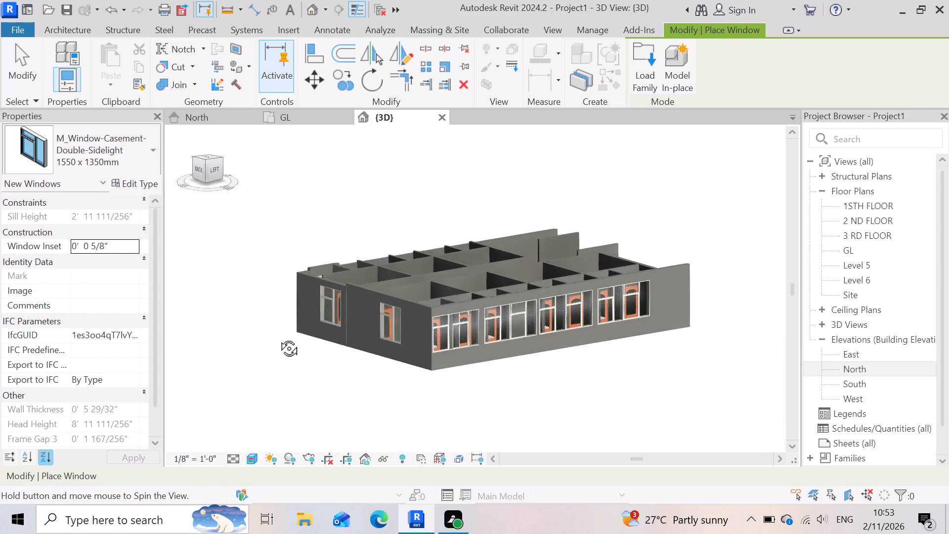
shift+middle_drag(278, 337, 372, 333)
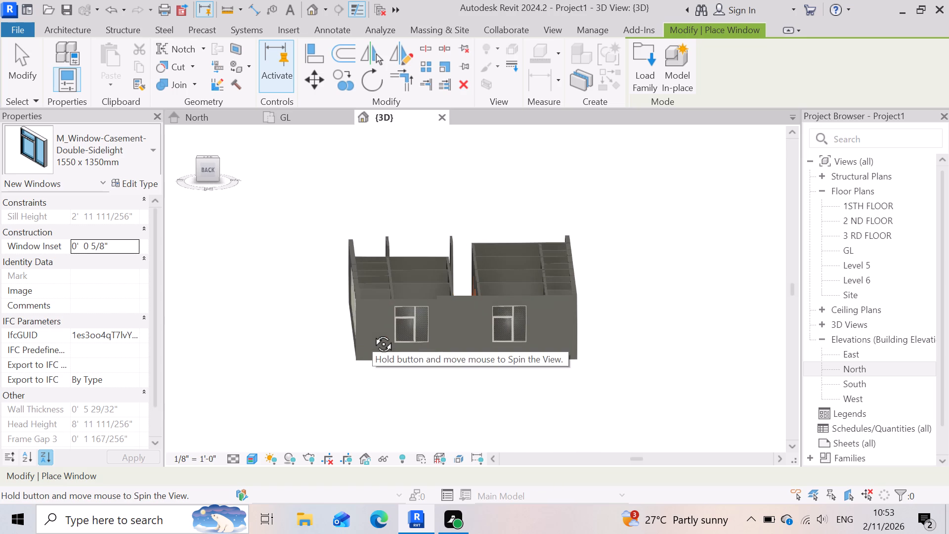
shift+middle_drag(372, 333, 369, 330)
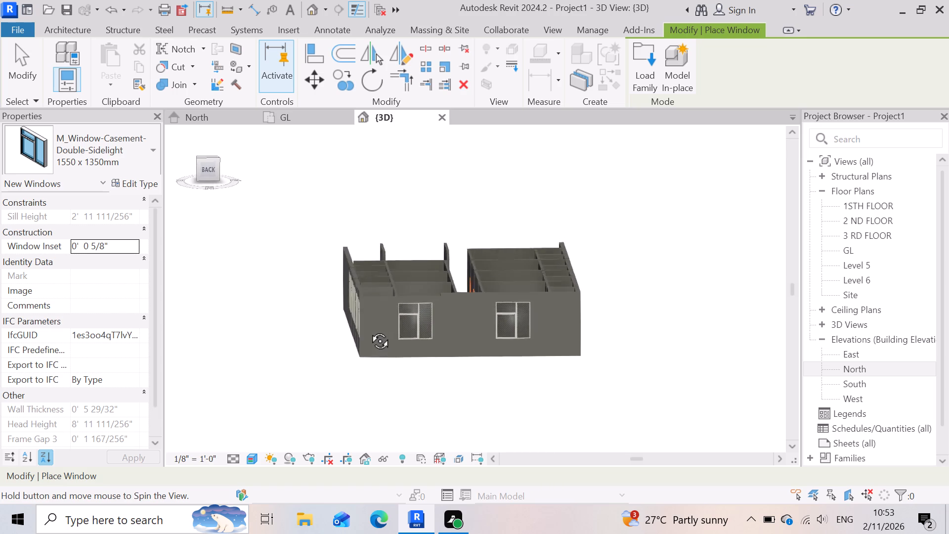
shift+middle_drag(369, 330, 288, 354)
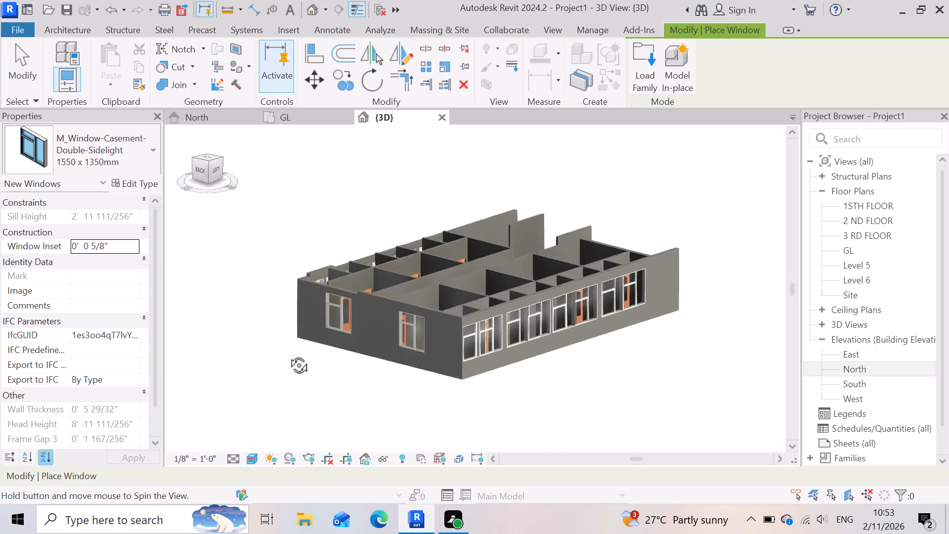
shift+middle_drag(288, 354, 248, 355)
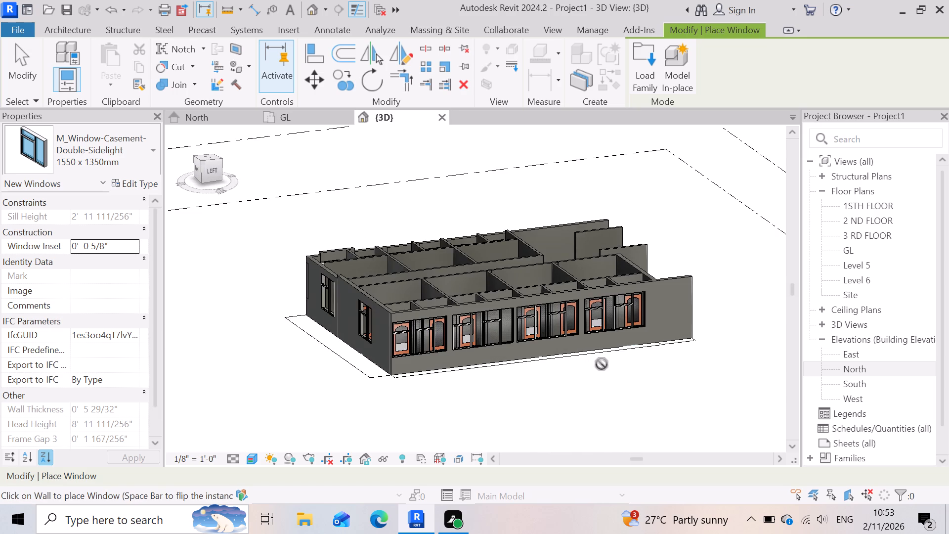
shift+middle_drag(604, 363, 502, 447)
shift+scroll(604, 363, down, 1)
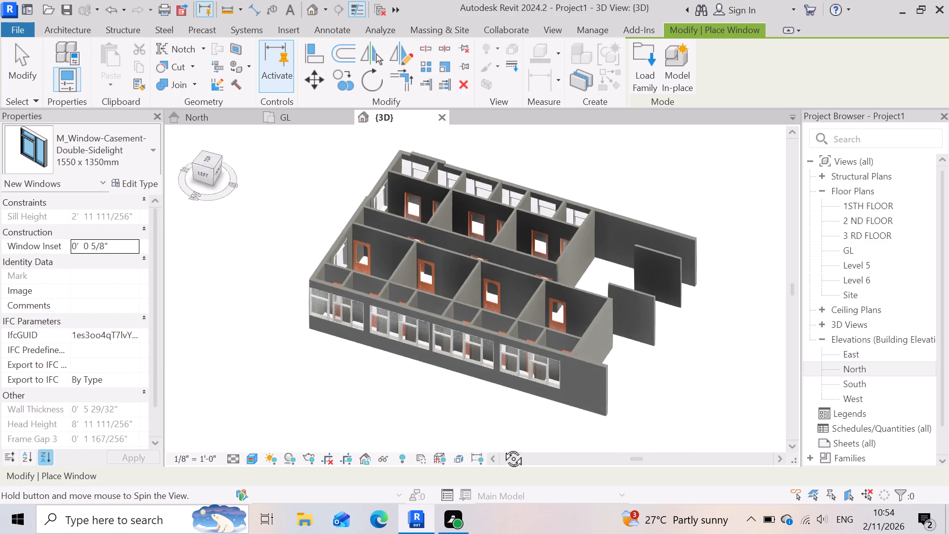
shift+middle_drag(502, 447, 442, 445)
scroll(491, 410, up, 2)
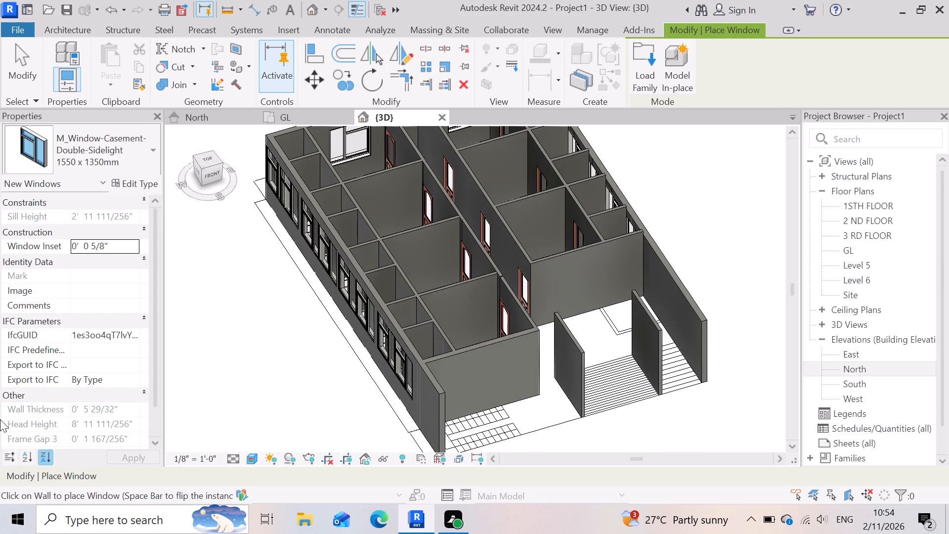
scroll(544, 380, down, 3)
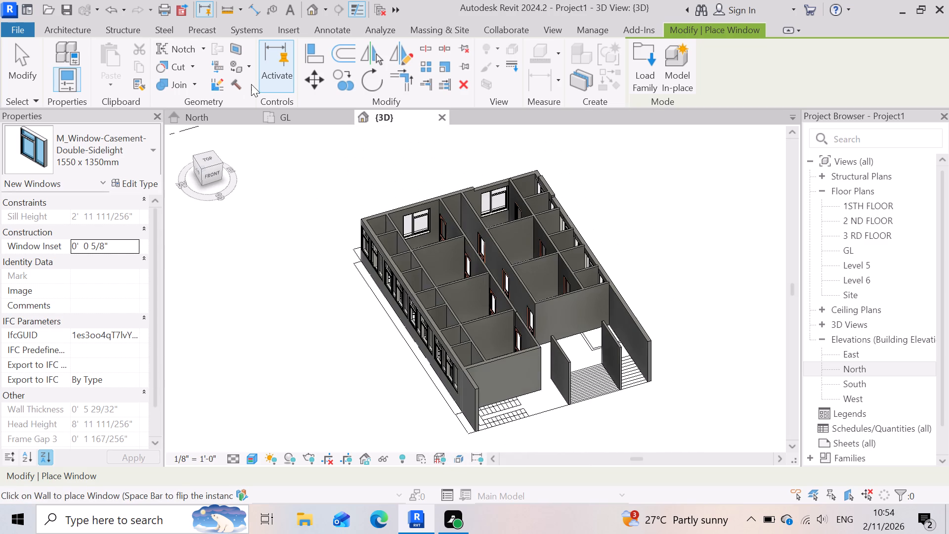
click(297, 111)
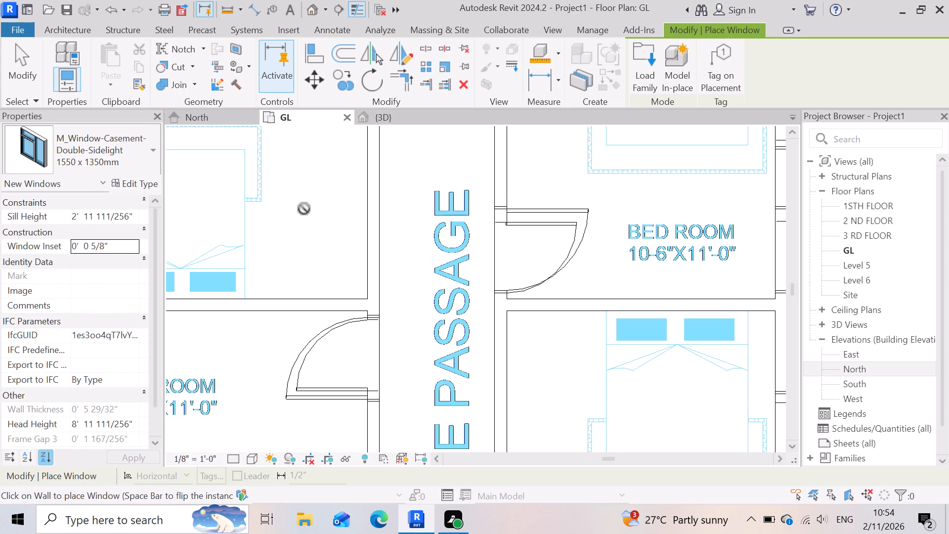
scroll(471, 278, down, 14)
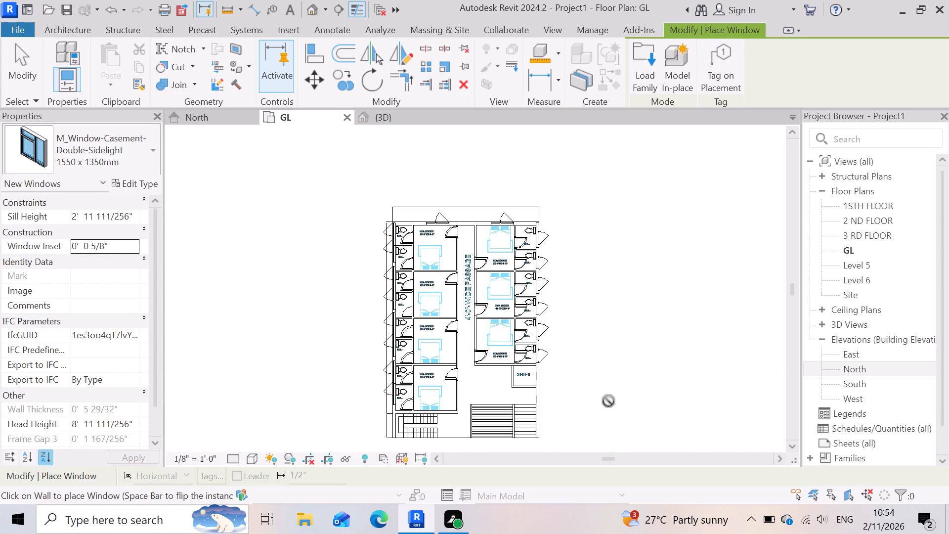
Draw a Generic - 5" wall about 5' 5" long down the left side of the SHIFT room, following the CAD plan from the bedroom wall.
key(Escape)
scroll(538, 390, up, 1)
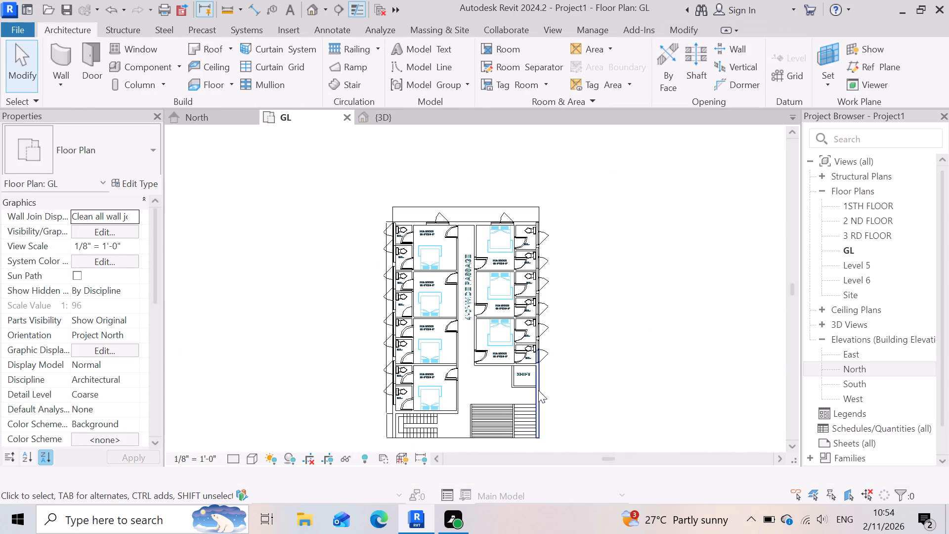
scroll(538, 390, up, 9)
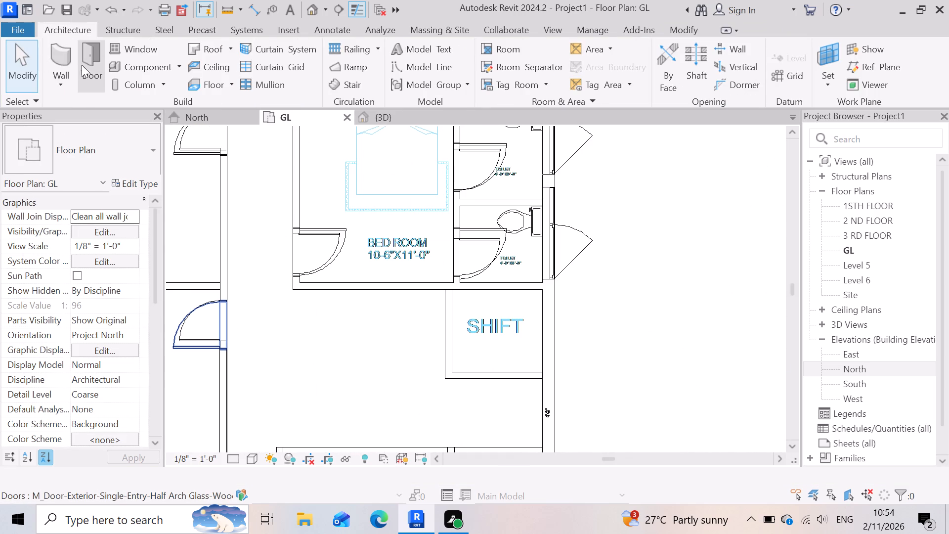
click(71, 61)
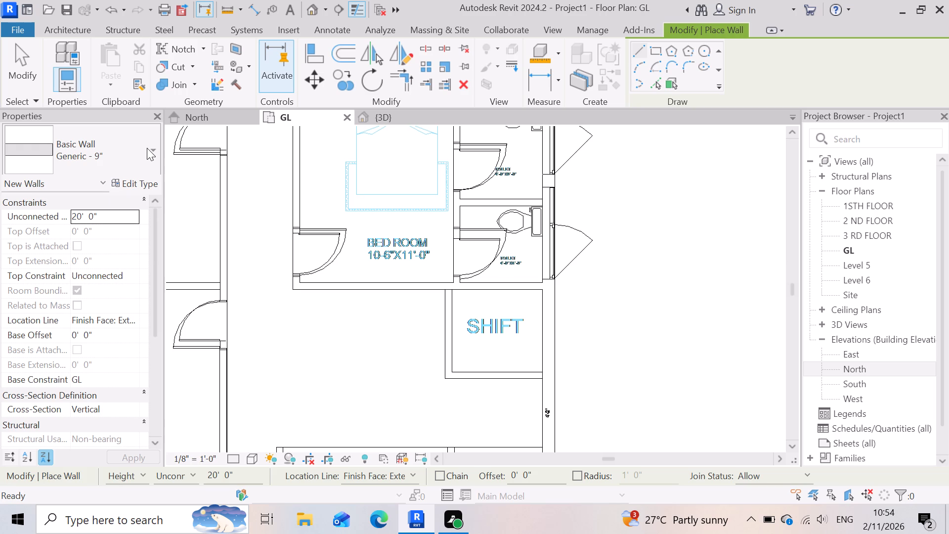
click(149, 148)
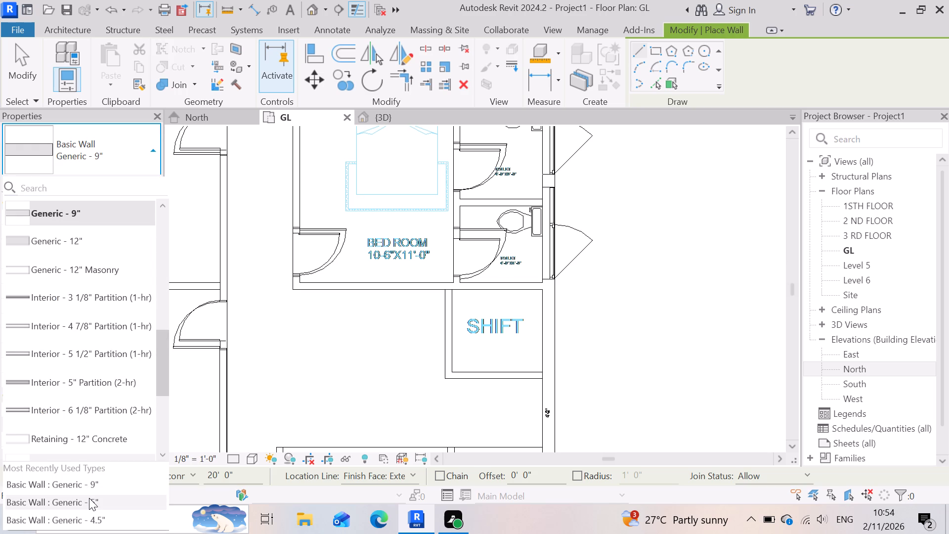
click(89, 498)
scroll(485, 326, up, 7)
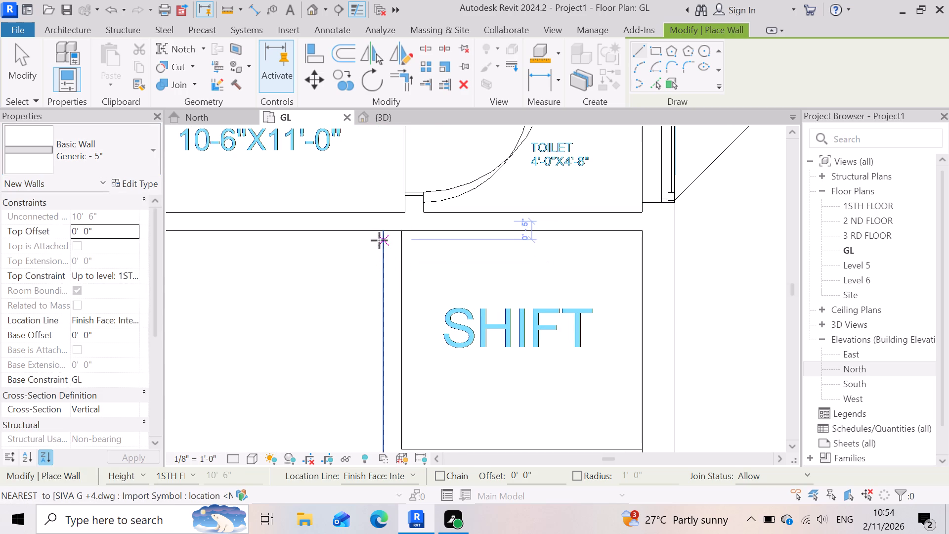
click(385, 236)
scroll(409, 238, down, 8)
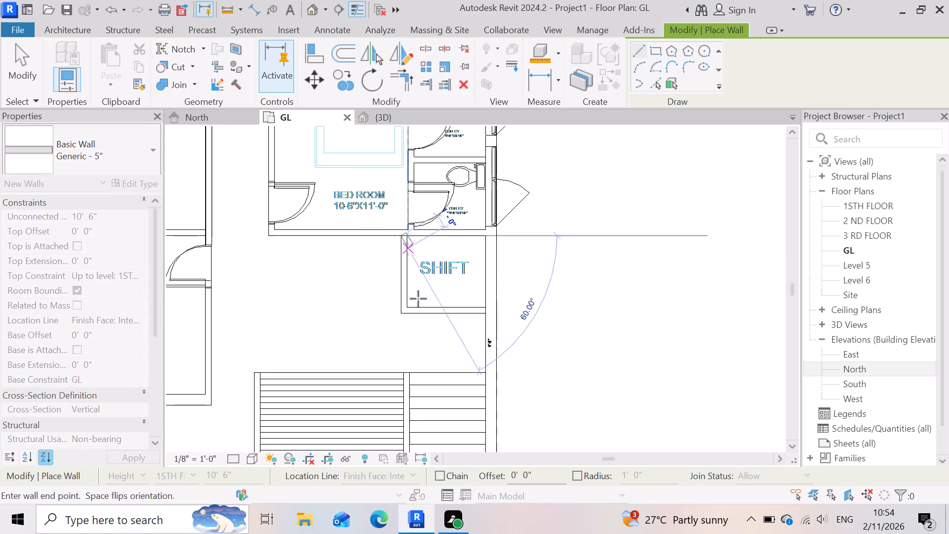
scroll(418, 307, up, 5)
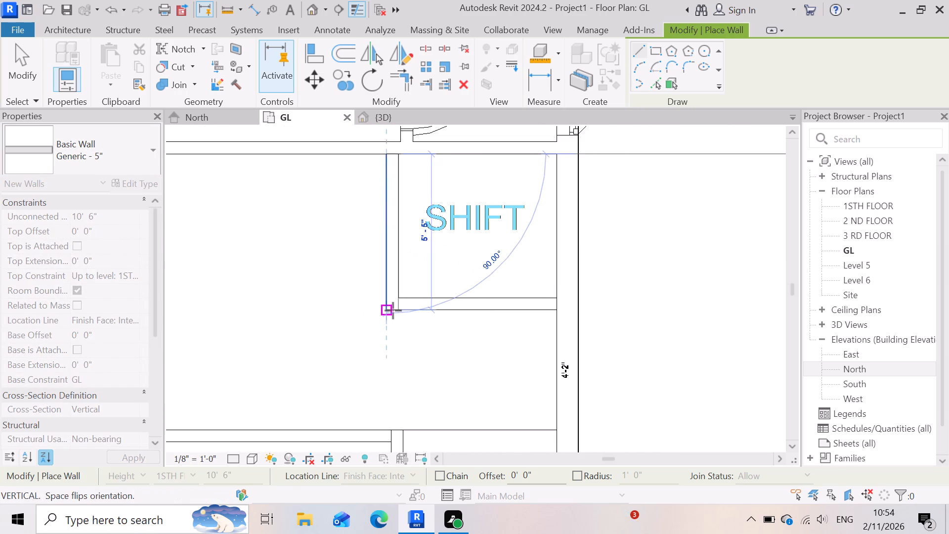
scroll(393, 311, up, 7)
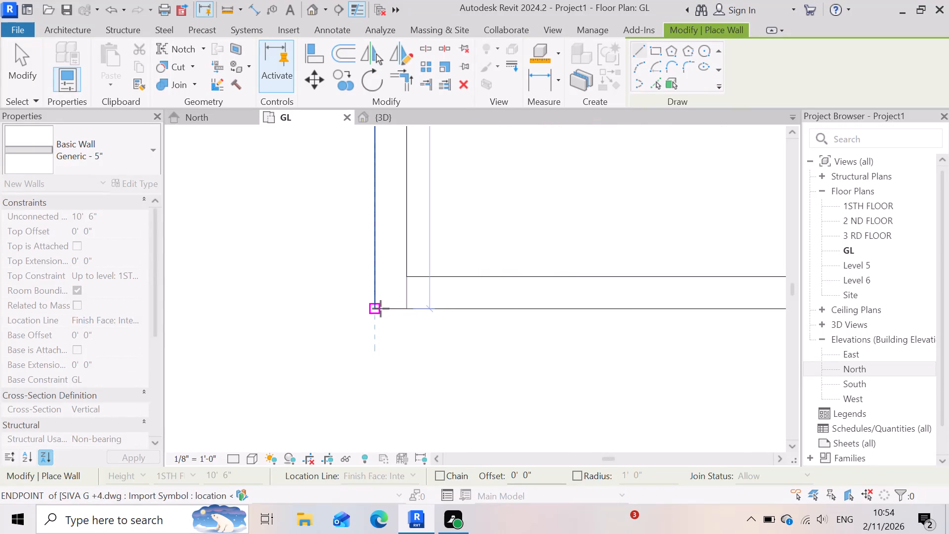
click(381, 309)
Draw a Generic - 5" wall along the bottom of the SHIFT room, from its lower-left corner to the outer wall.
click(408, 305)
scroll(408, 307, down, 4)
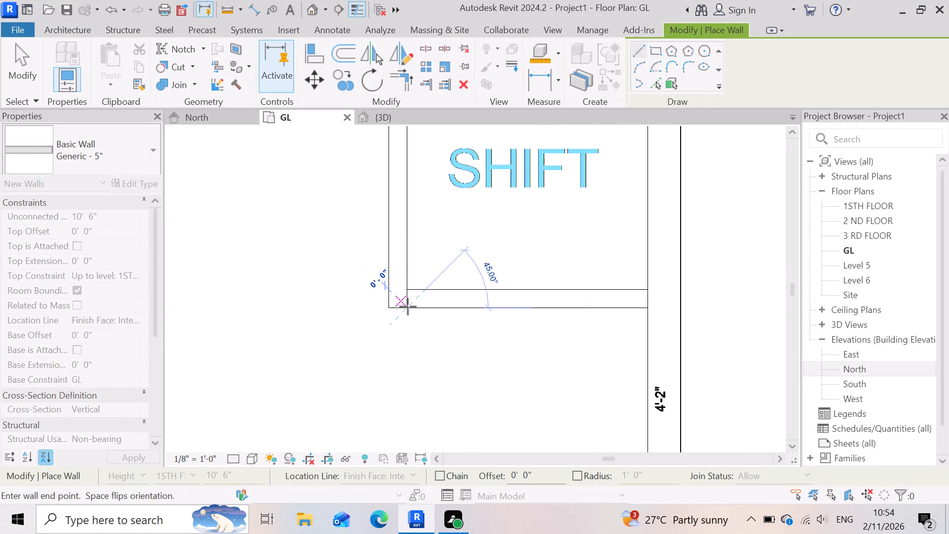
click(647, 315)
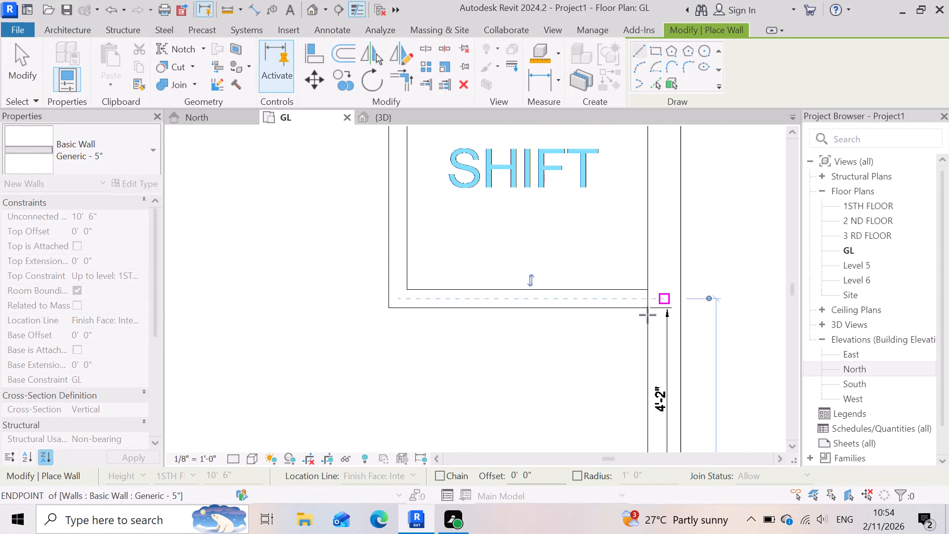
key(Escape)
scroll(581, 344, down, 7)
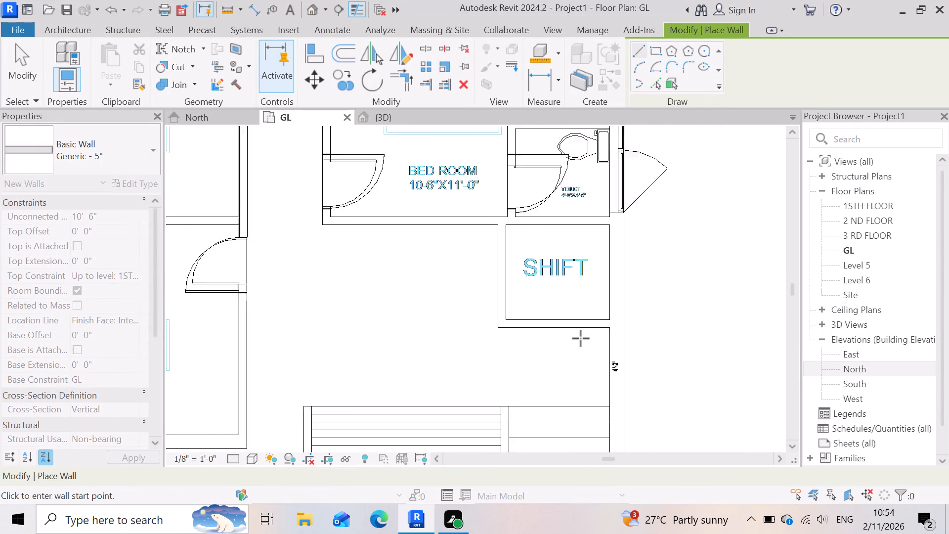
scroll(581, 338, down, 2)
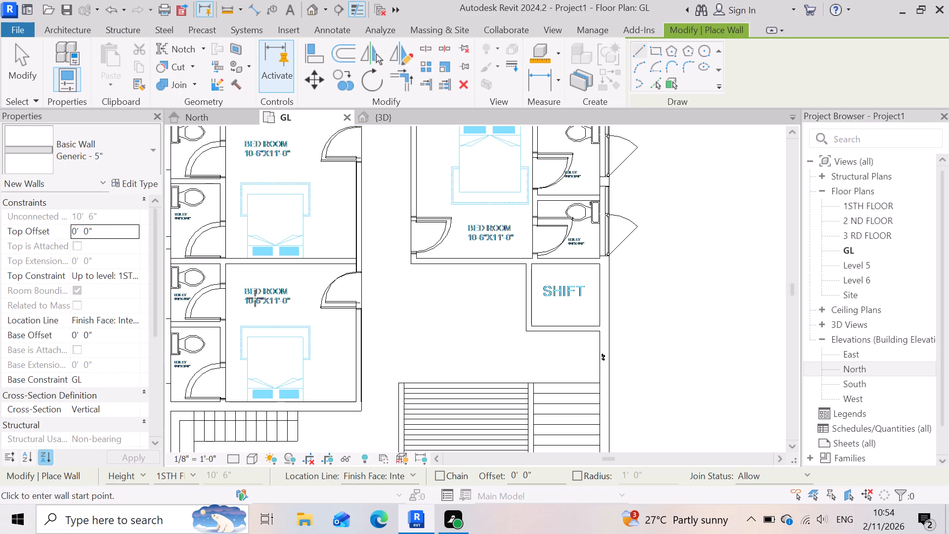
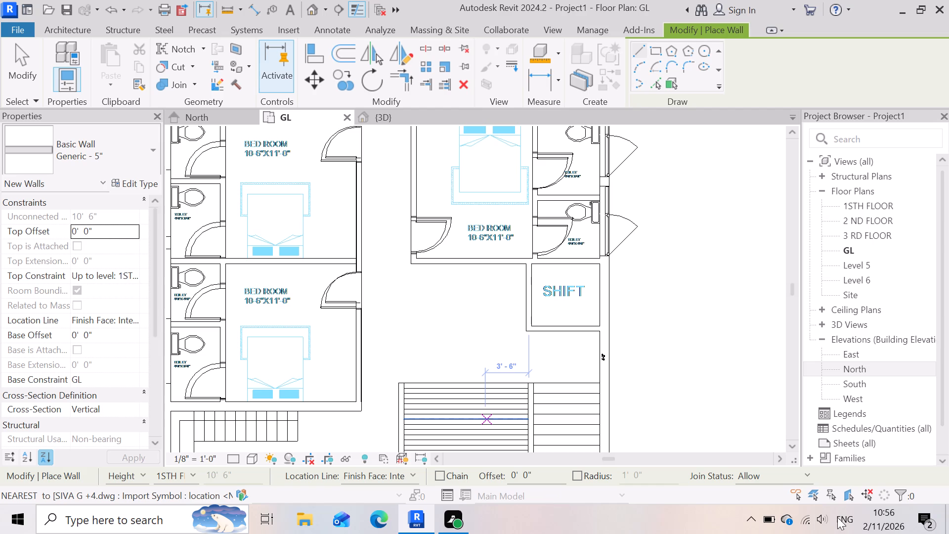
Examine the GL floor plan, then the walls around the SHIFT room, passage and staircase area in 3D.
scroll(654, 381, down, 7)
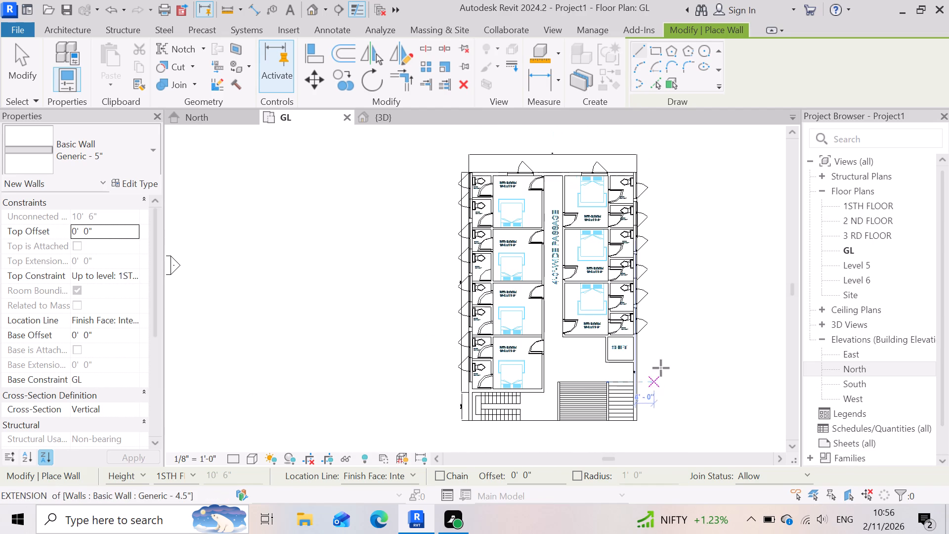
scroll(651, 169, up, 6)
scroll(439, 233, down, 3)
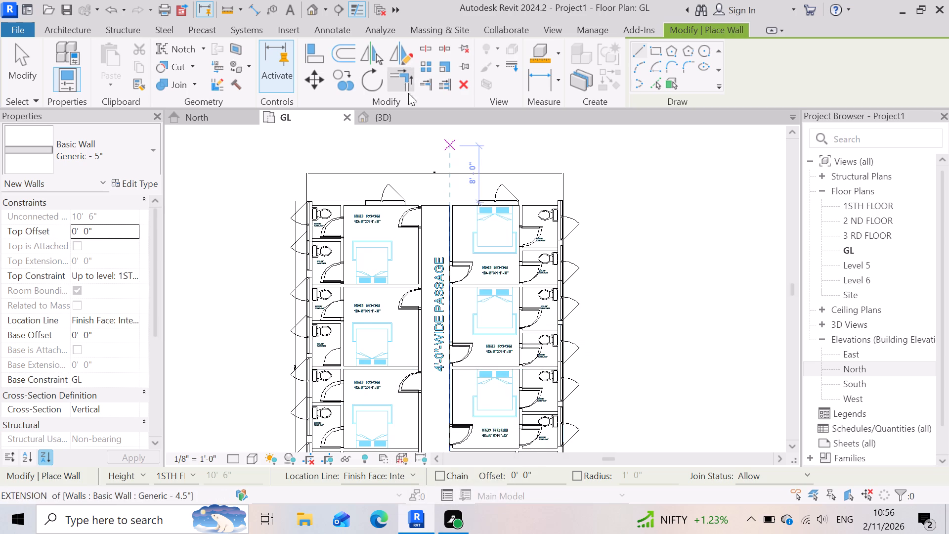
scroll(419, 176, up, 3)
scroll(496, 178, down, 3)
scroll(329, 203, up, 4)
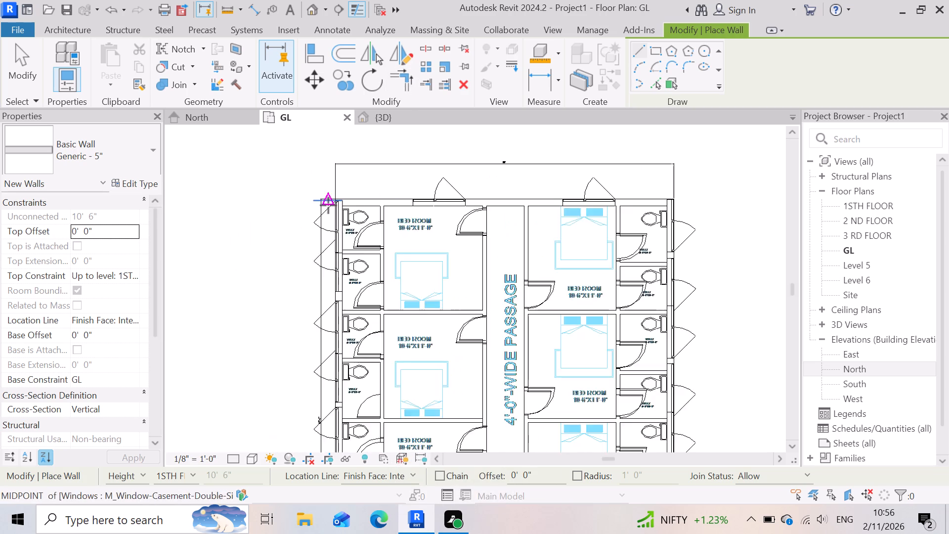
scroll(328, 205, up, 2)
scroll(283, 186, down, 3)
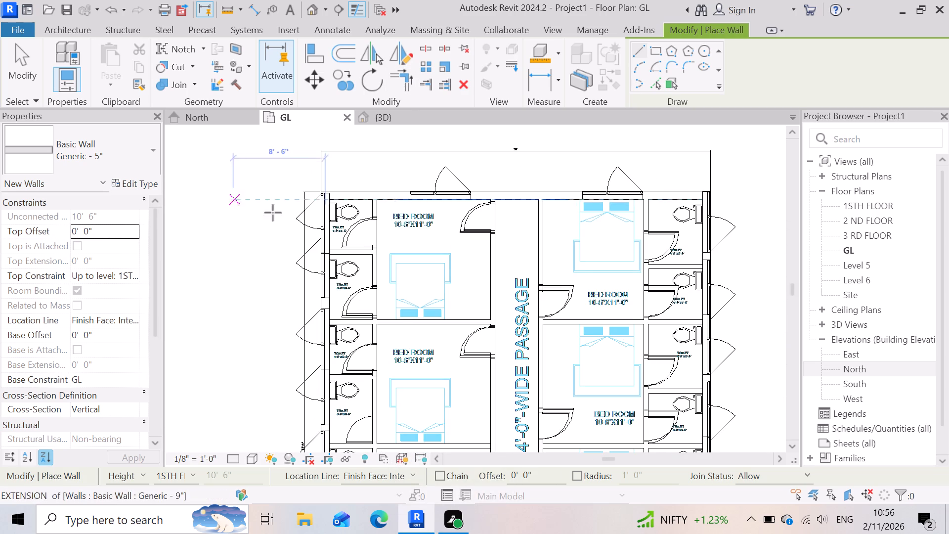
scroll(481, 242, down, 2)
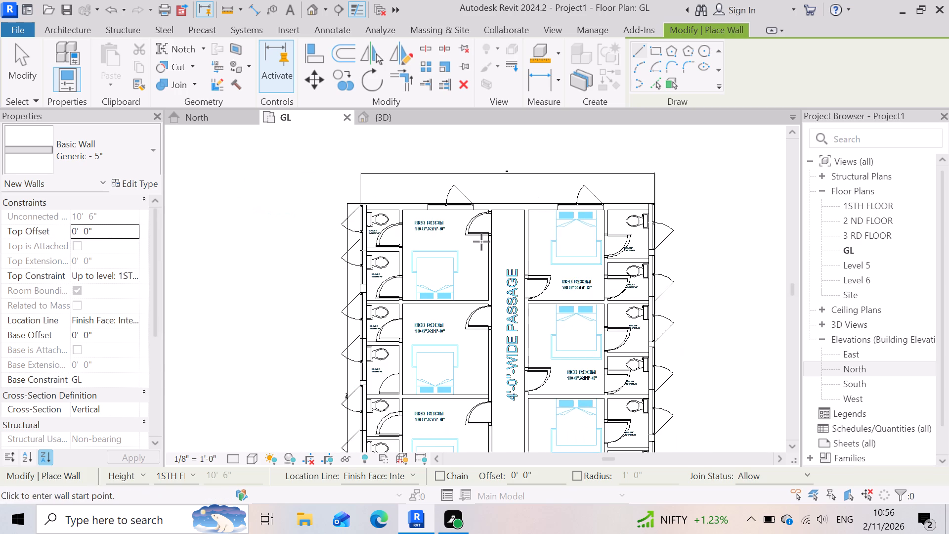
scroll(361, 195, up, 1)
click(408, 118)
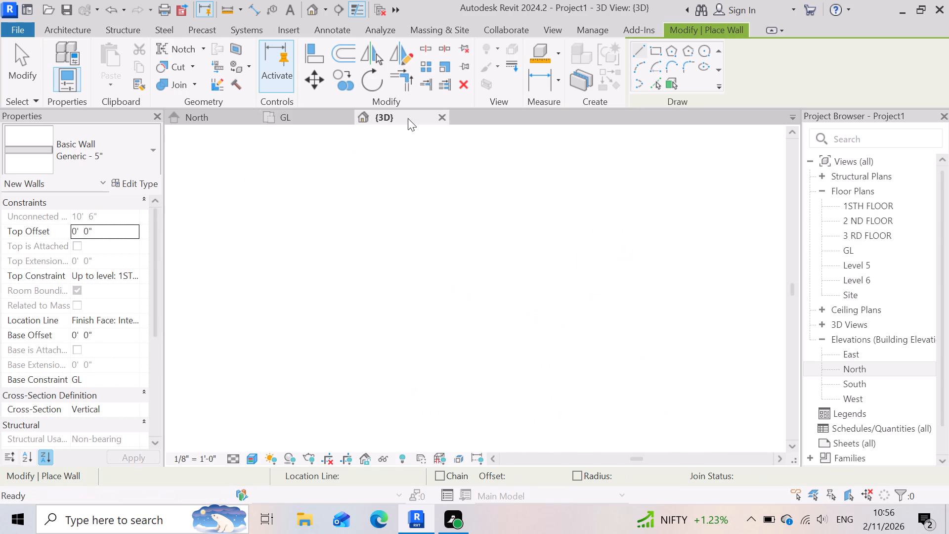
scroll(503, 341, up, 3)
scroll(547, 377, up, 3)
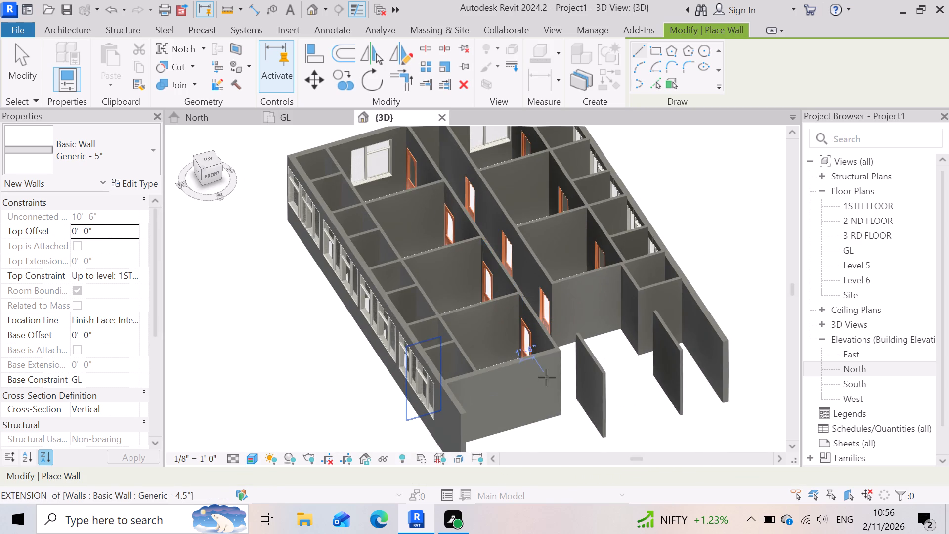
scroll(397, 379, down, 6)
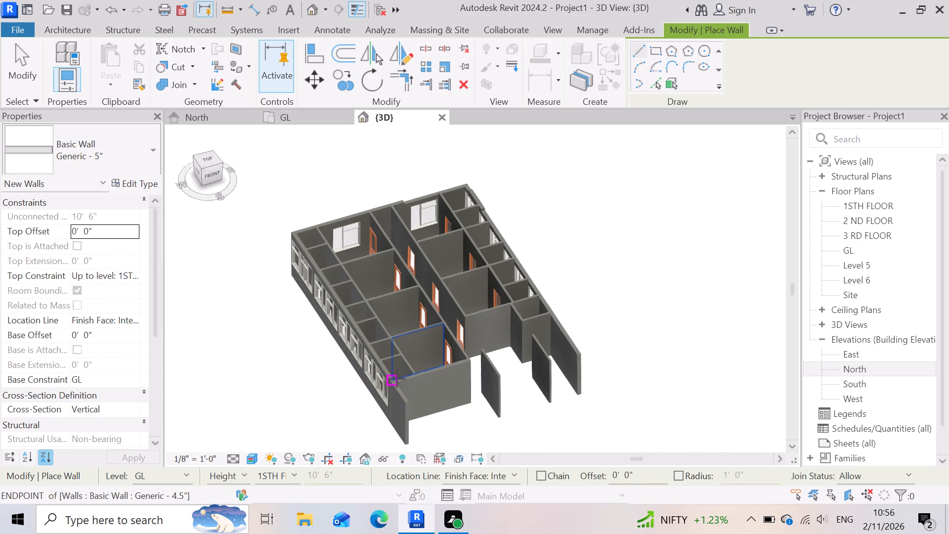
scroll(508, 400, up, 2)
scroll(483, 361, up, 3)
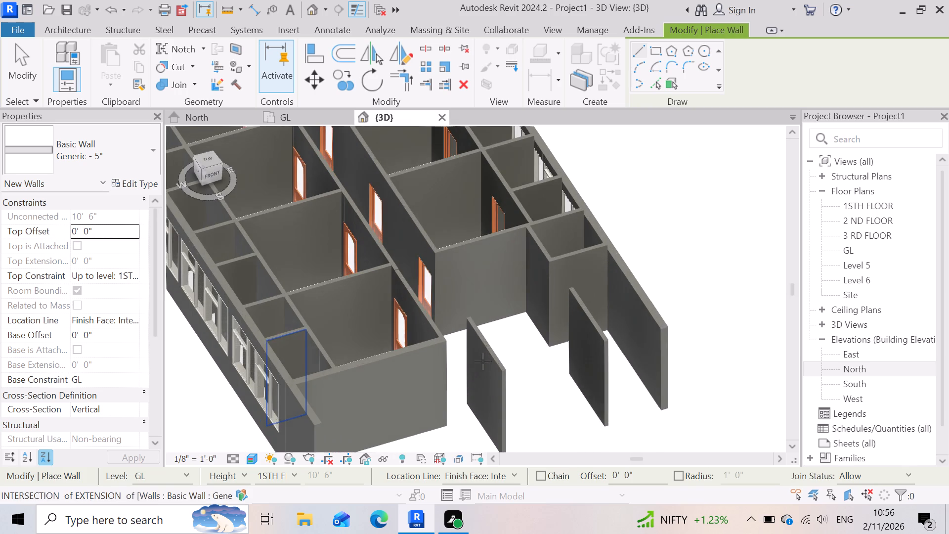
scroll(483, 361, up, 4)
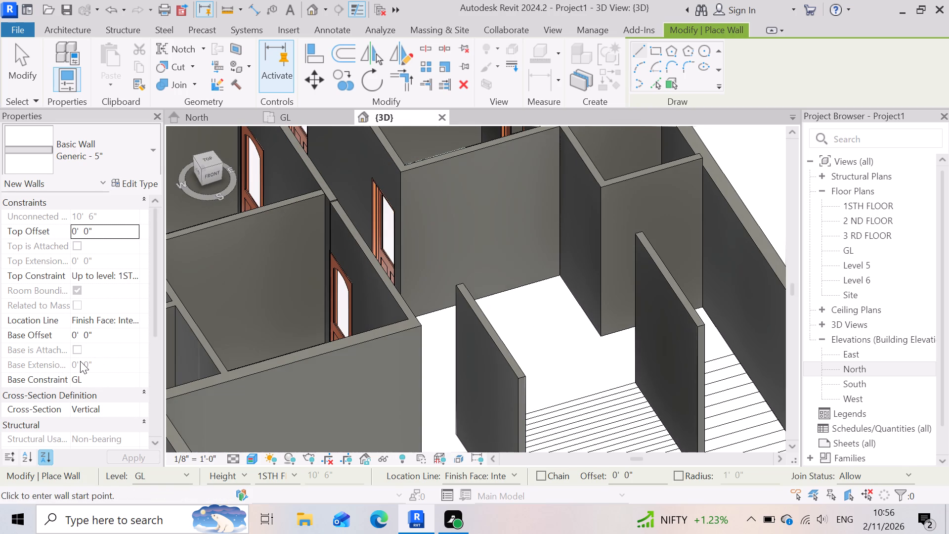
Try a single-element Trim/Extend on the Generic - 9" wall end at the lower bedroom's corner, and undo the SHIFT room's bottom wall.
click(427, 85)
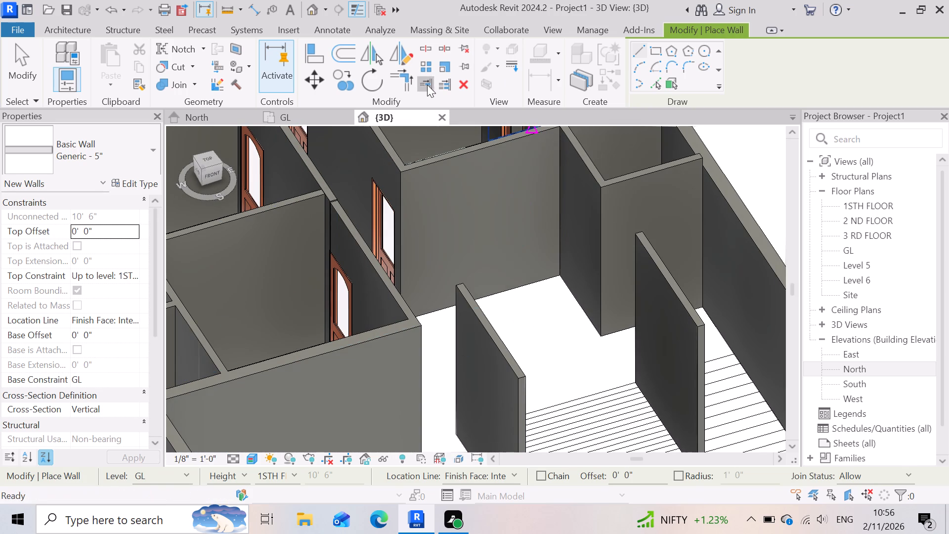
click(420, 323)
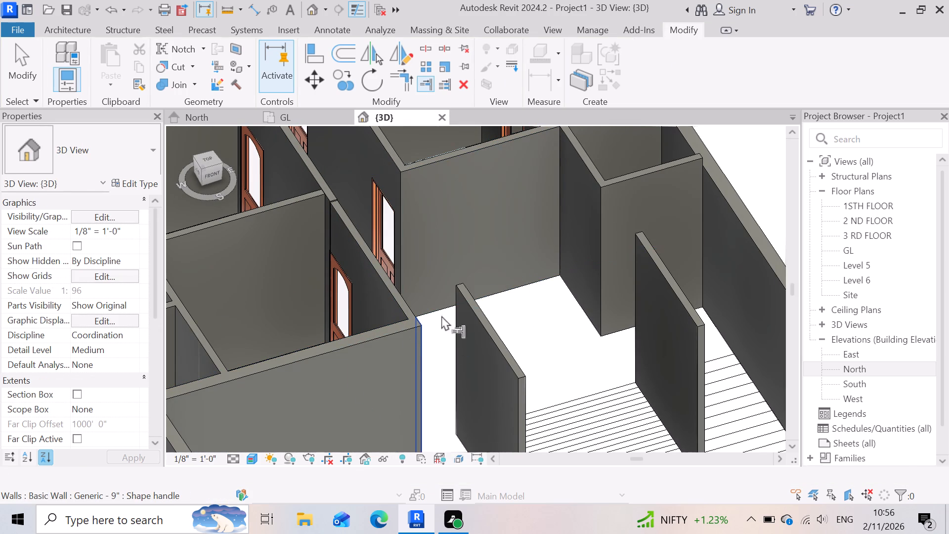
key(ctrl+z)
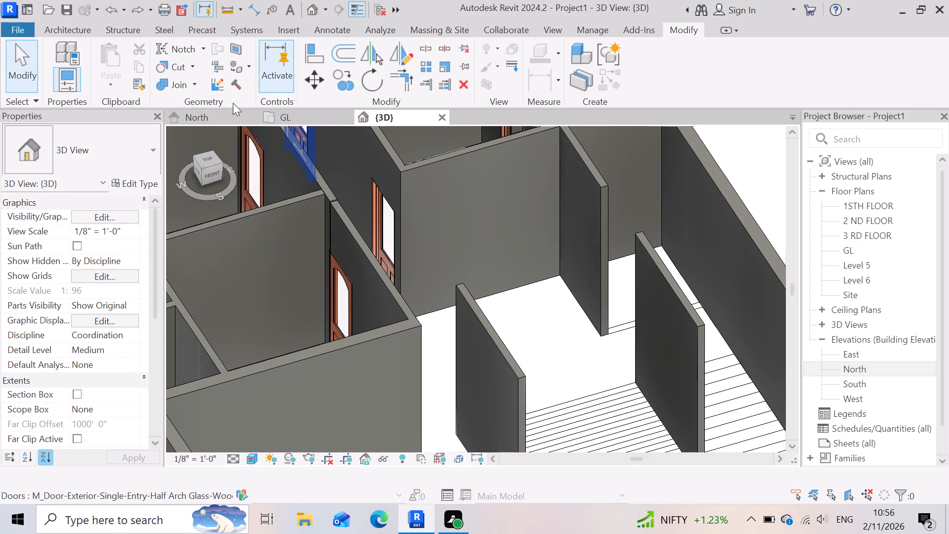
On the GL floor plan, draw a Generic - 5" wall along the bottom of the SHIFT room, following the CAD plan.
click(318, 116)
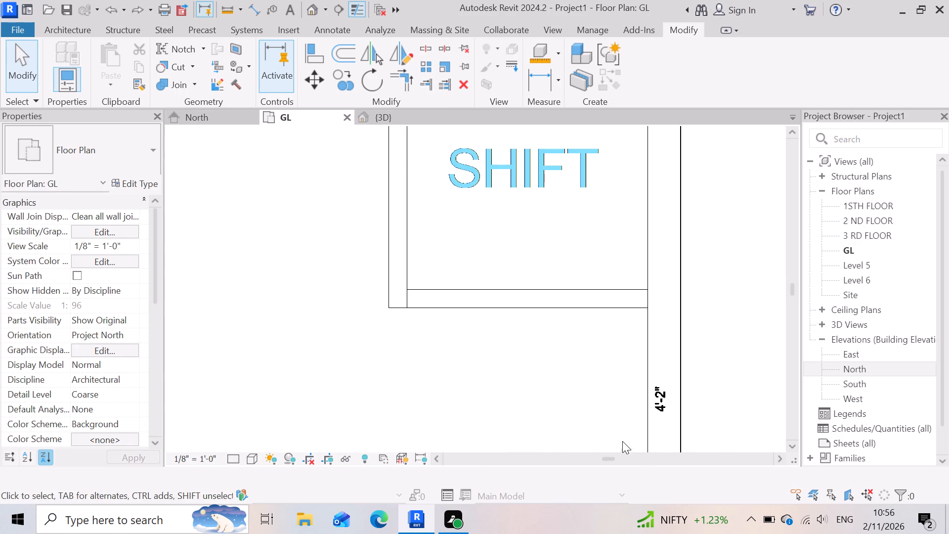
scroll(597, 314, down, 3)
scroll(480, 310, up, 3)
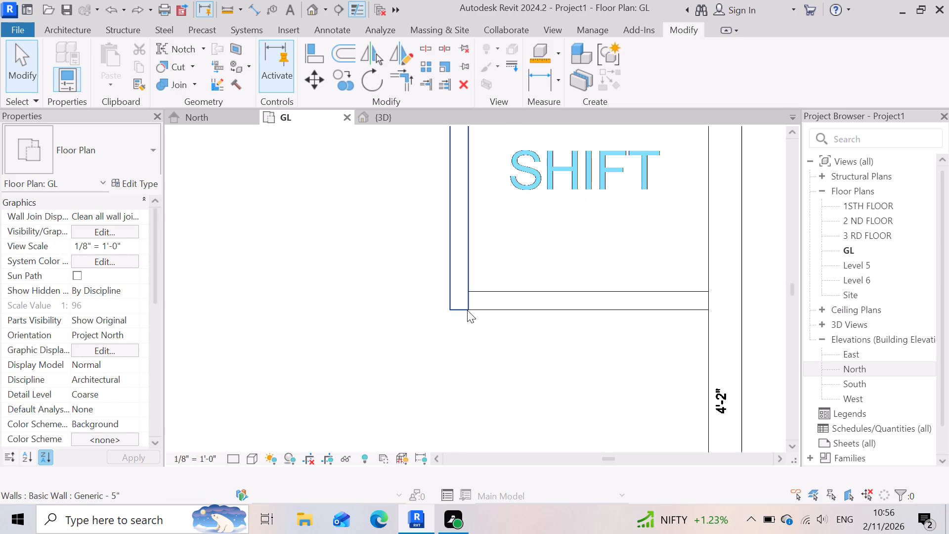
click(470, 306)
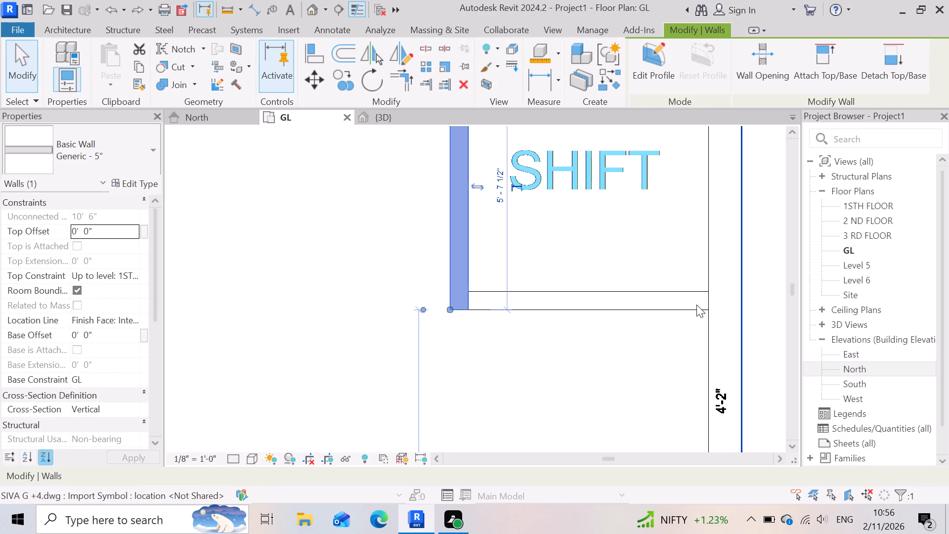
key(Escape)
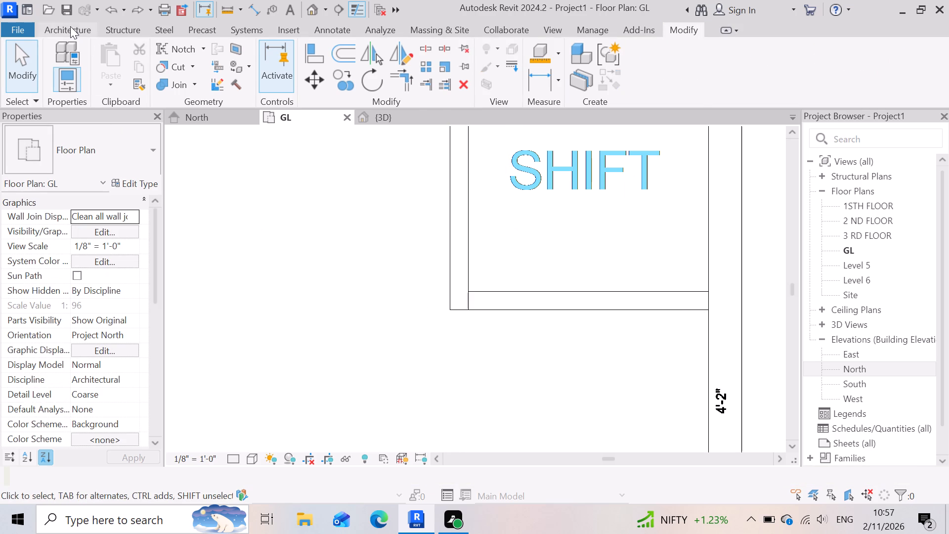
click(70, 26)
click(69, 52)
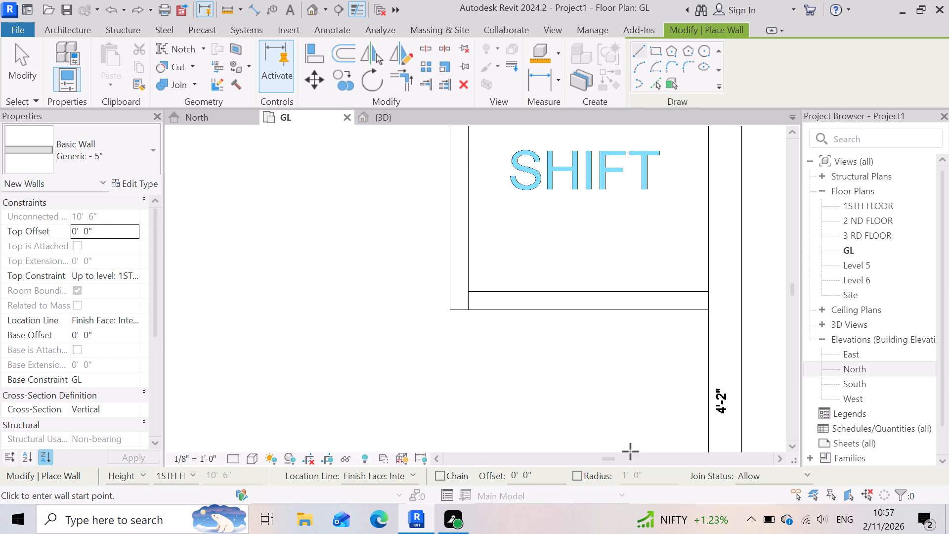
scroll(509, 466, up, 1)
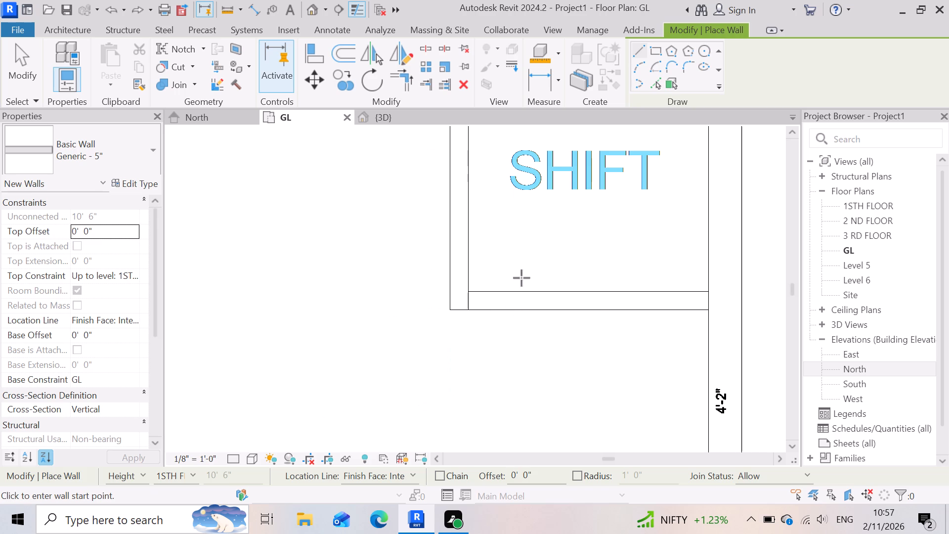
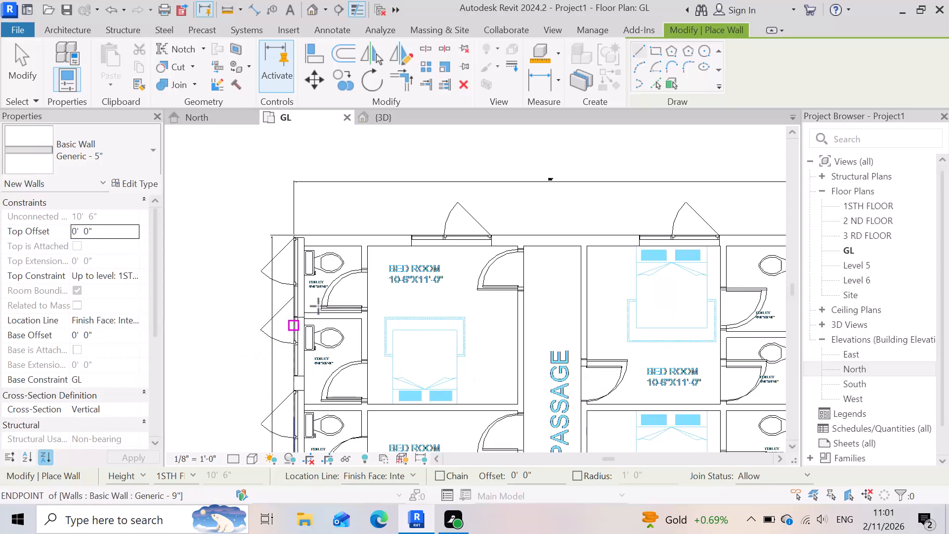
Examine the bedrooms, toilets and central passage on the GL floor plan.
scroll(334, 292, down, 1)
scroll(317, 275, up, 4)
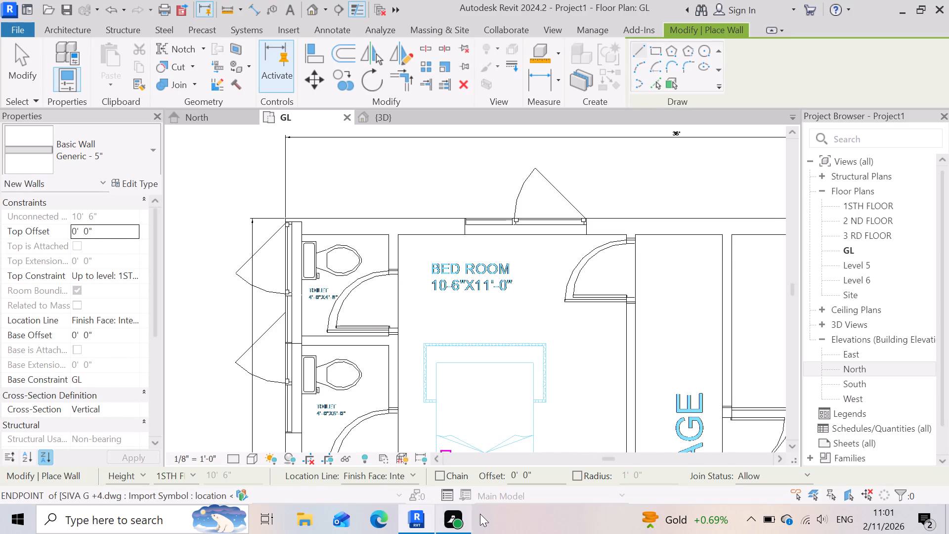
scroll(328, 230, up, 6)
scroll(335, 267, down, 5)
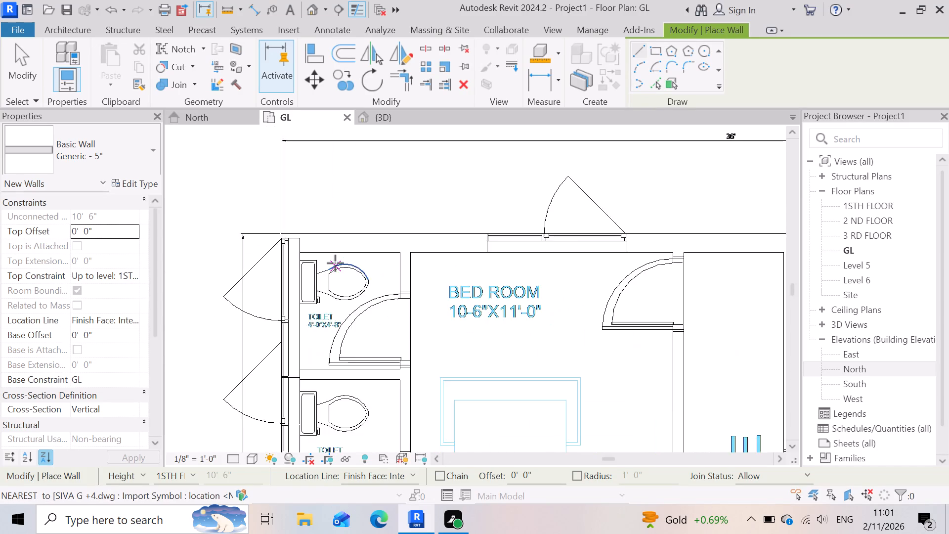
scroll(335, 263, down, 4)
scroll(444, 282, down, 4)
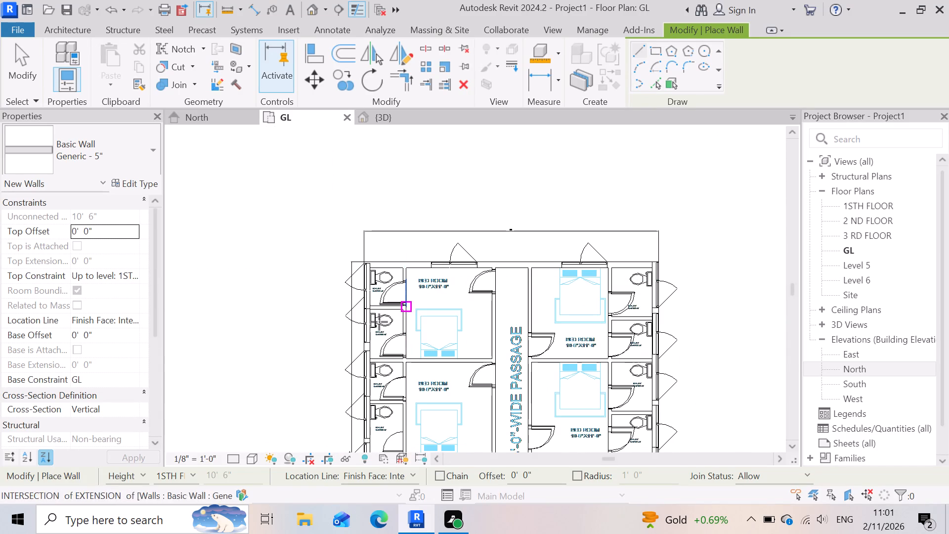
scroll(530, 399, up, 5)
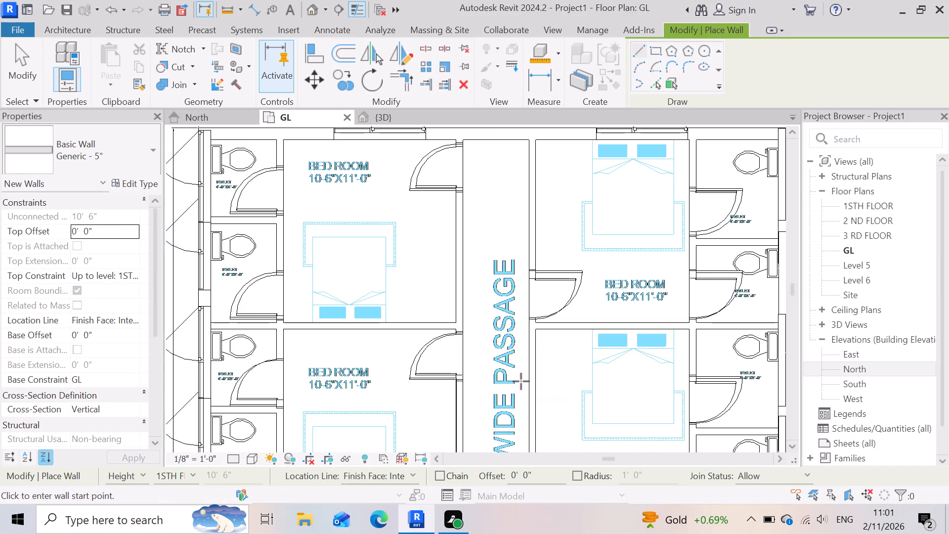
scroll(313, 330, up, 3)
scroll(385, 324, down, 4)
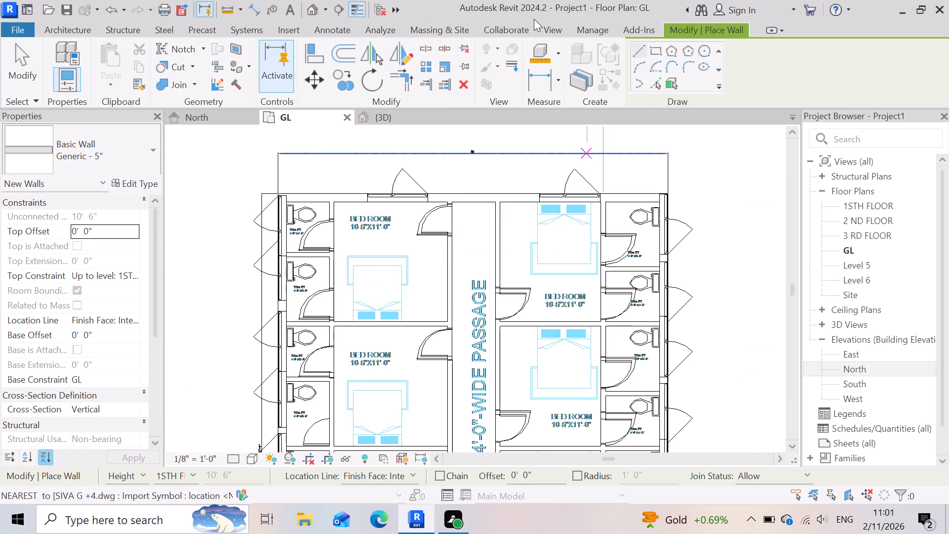
Start placing a component and look through the US library folders for a family to load.
click(66, 32)
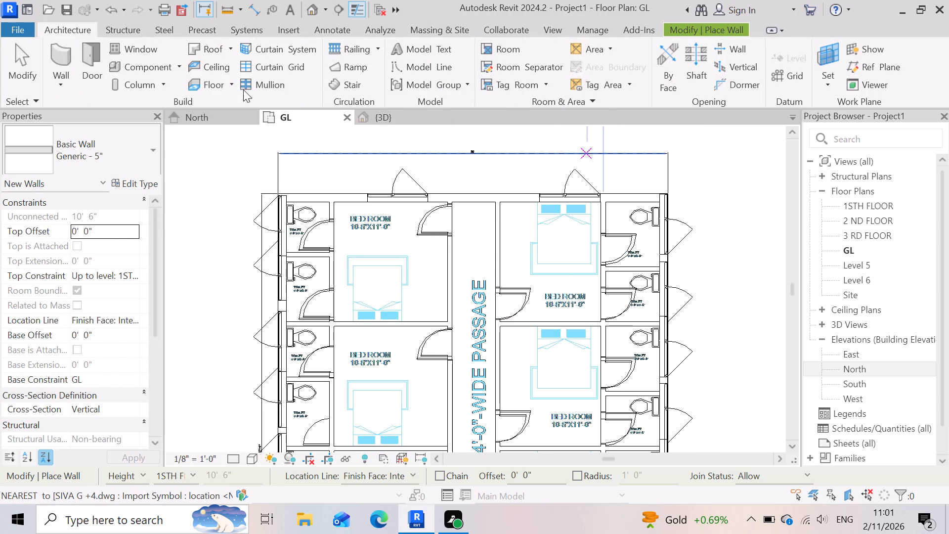
click(180, 67)
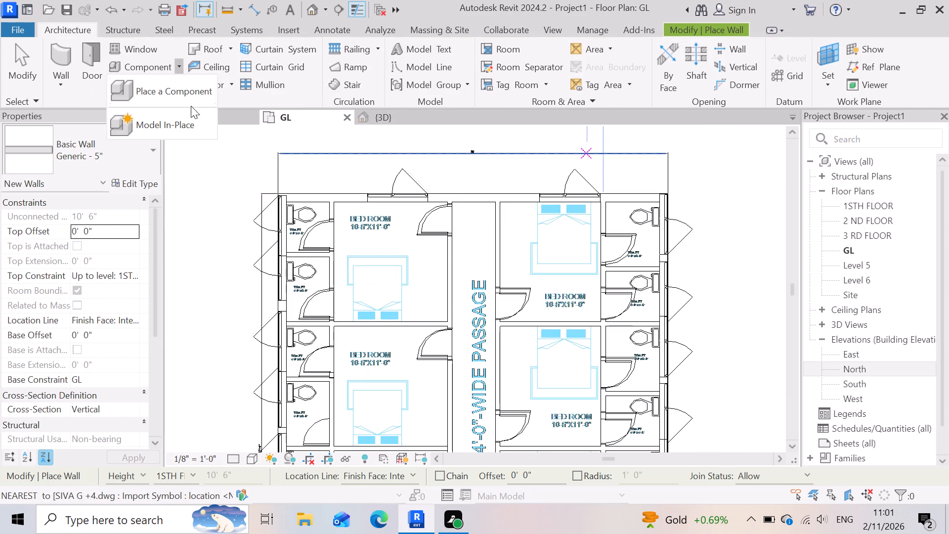
click(191, 102)
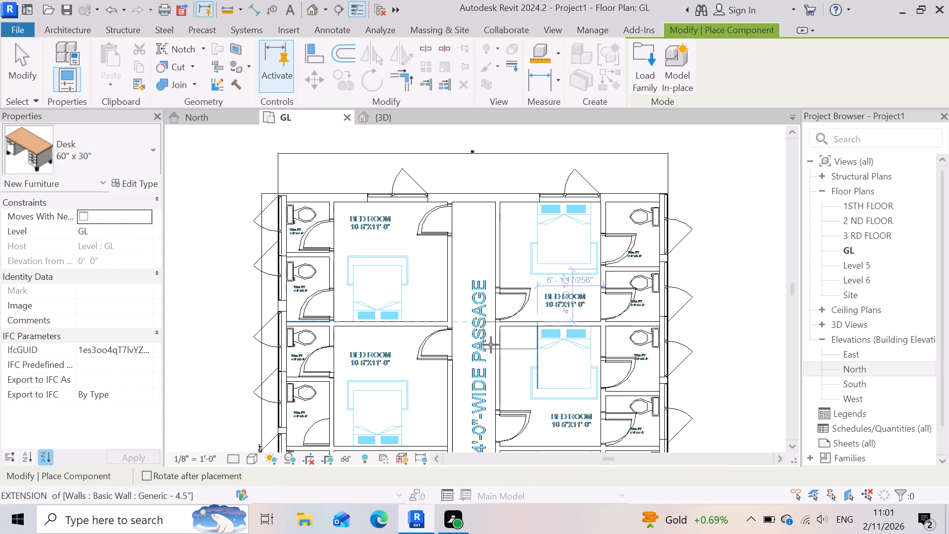
scroll(448, 326, up, 4)
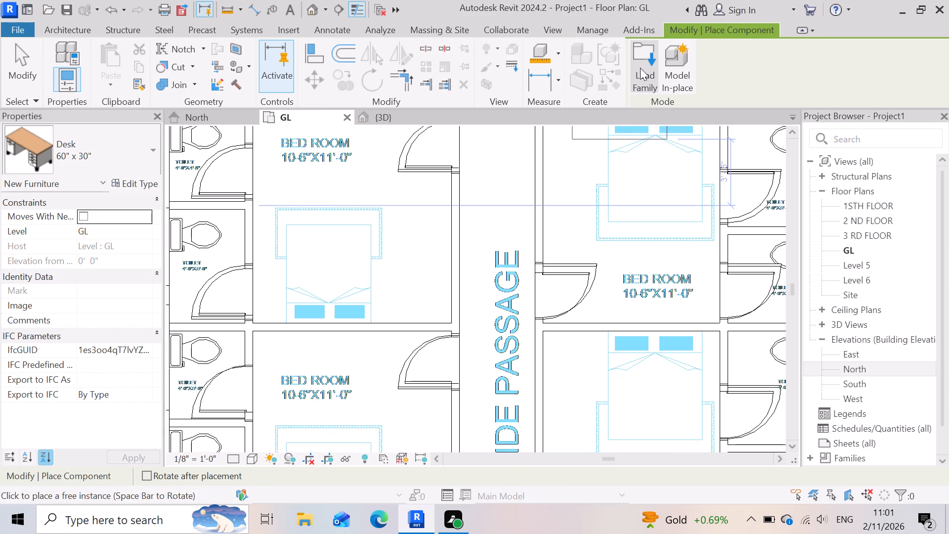
click(640, 67)
scroll(760, 312, up, 1)
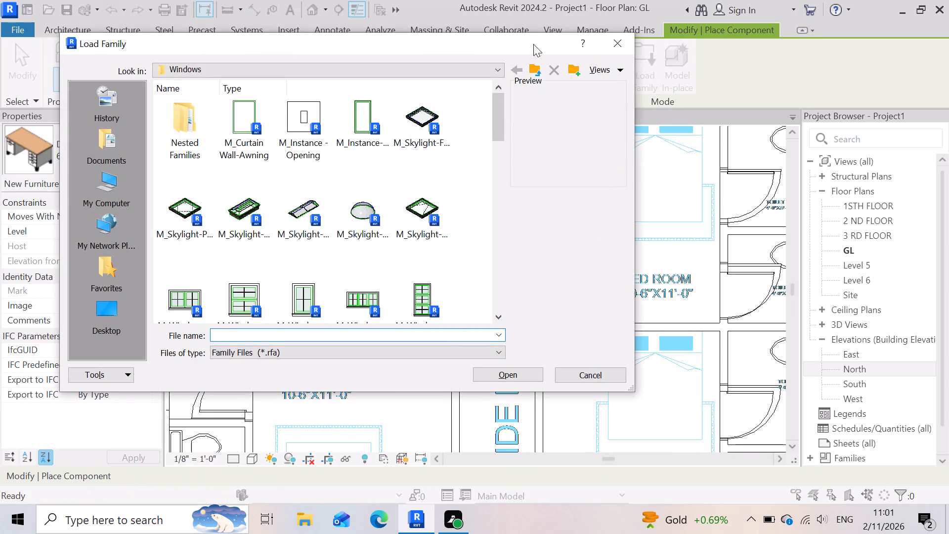
click(531, 63)
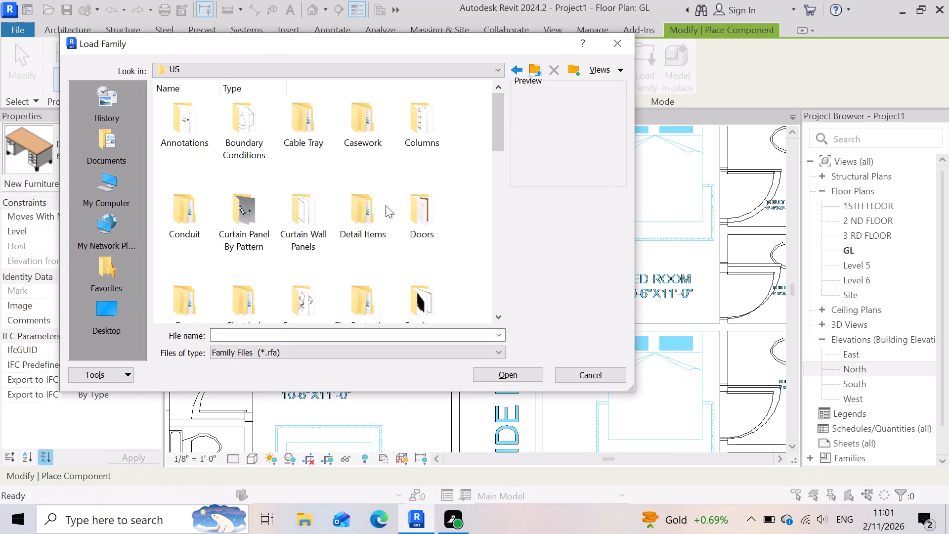
scroll(374, 215, down, 6)
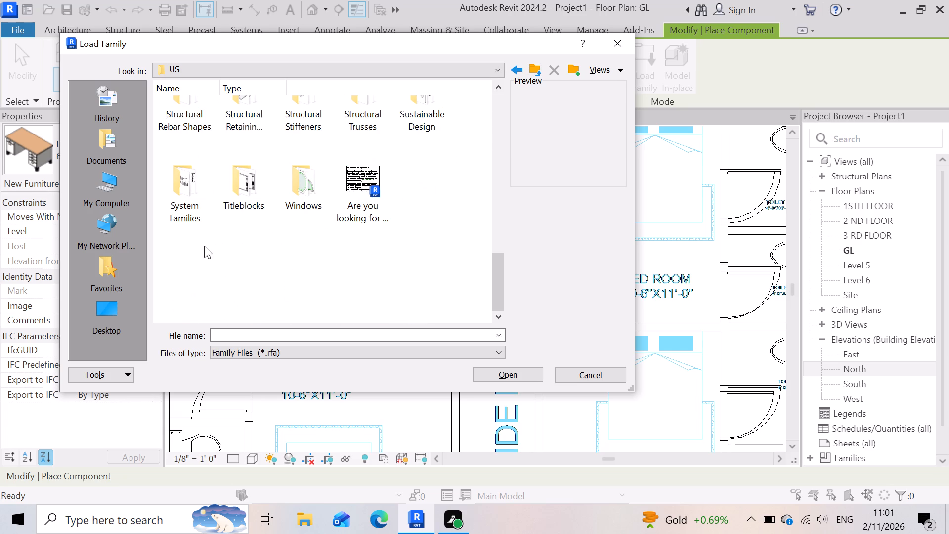
scroll(300, 251, up, 1)
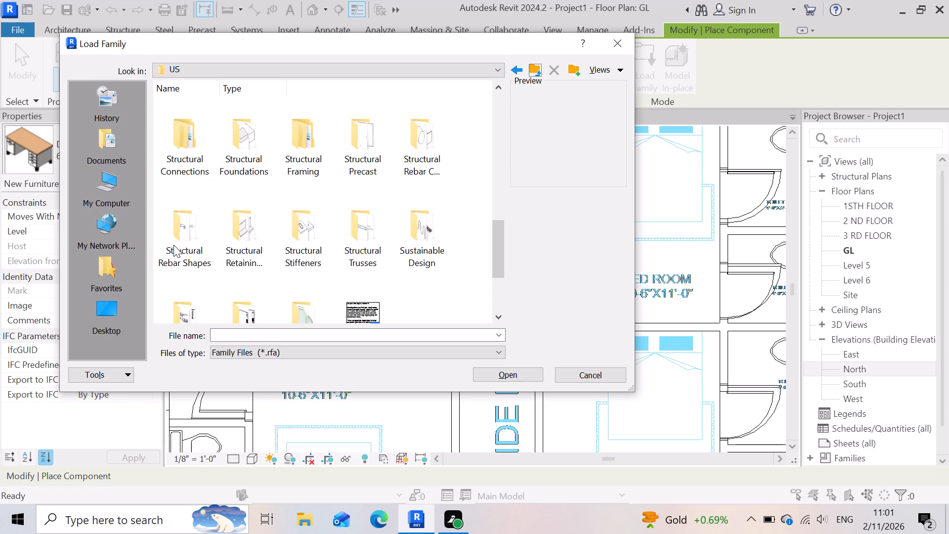
scroll(387, 222, down, 2)
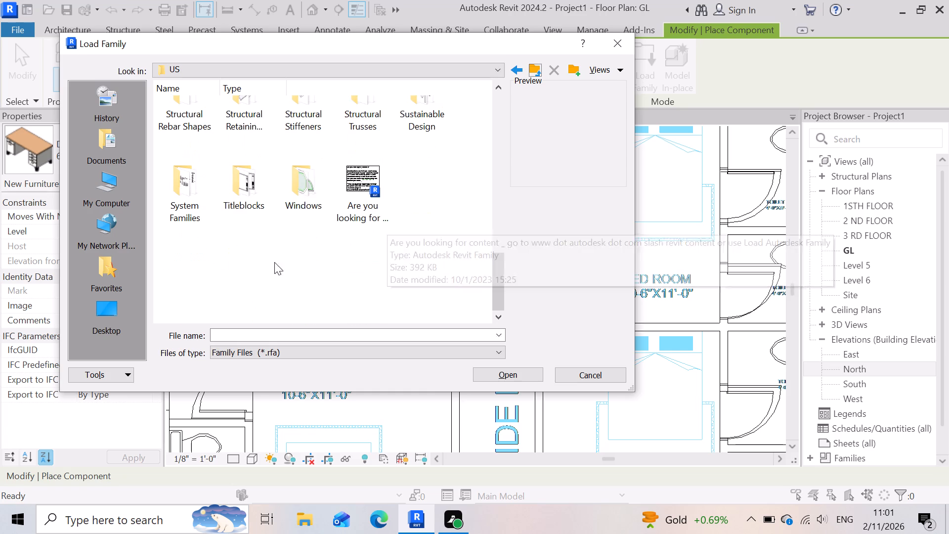
scroll(281, 263, up, 2)
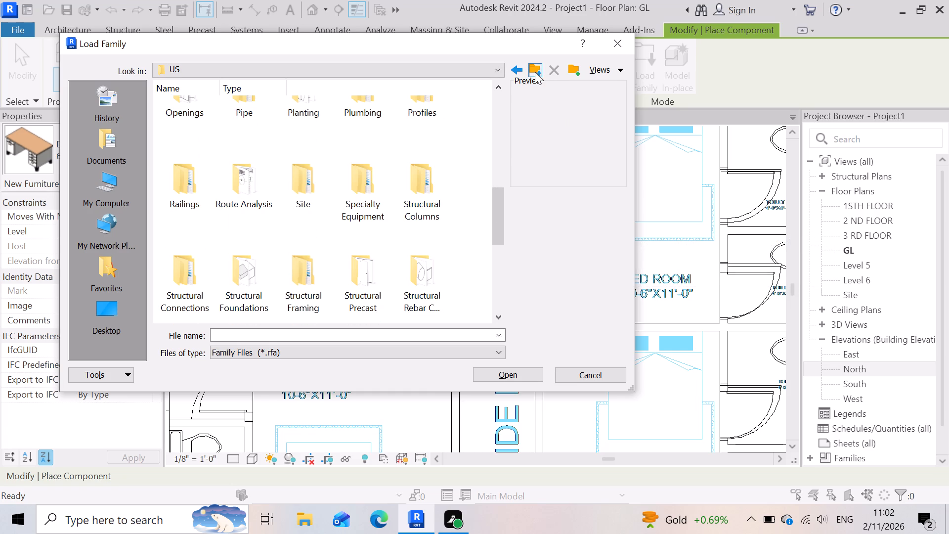
Return to the English library folder and look through its US subfolder again for a component family.
click(535, 72)
click(192, 133)
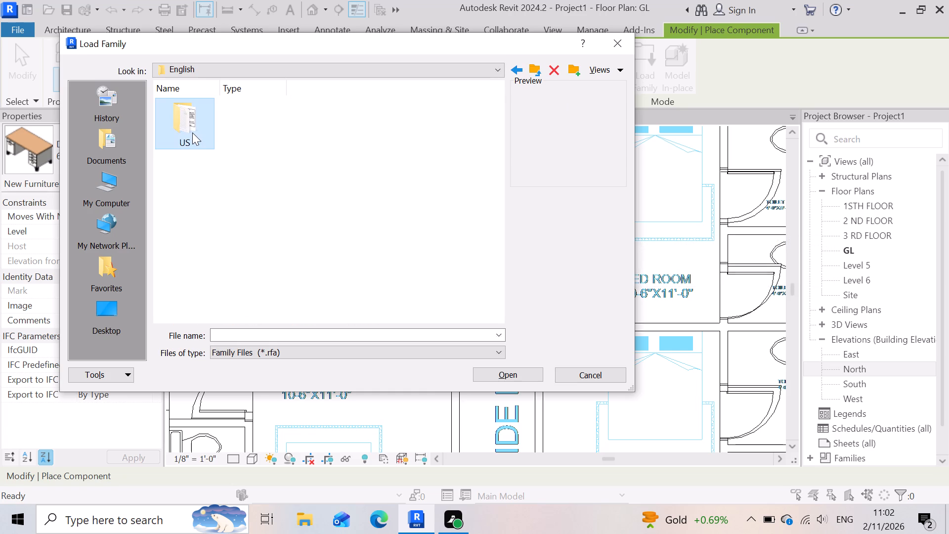
double_click(191, 133)
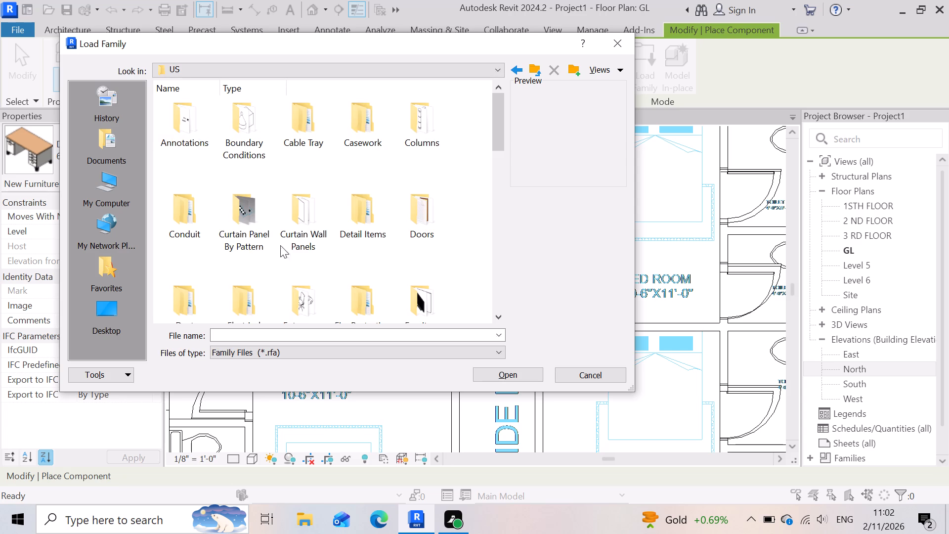
scroll(412, 224, down, 4)
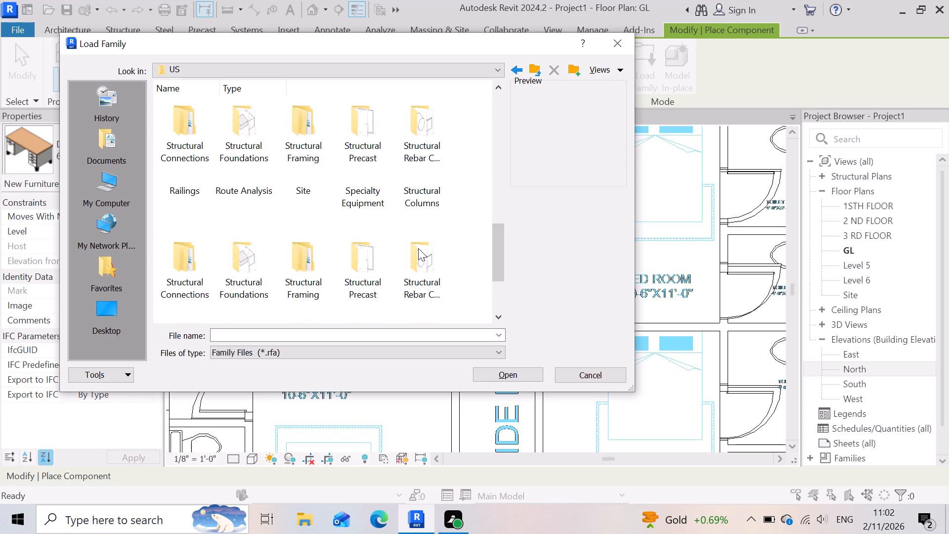
scroll(438, 239, down, 3)
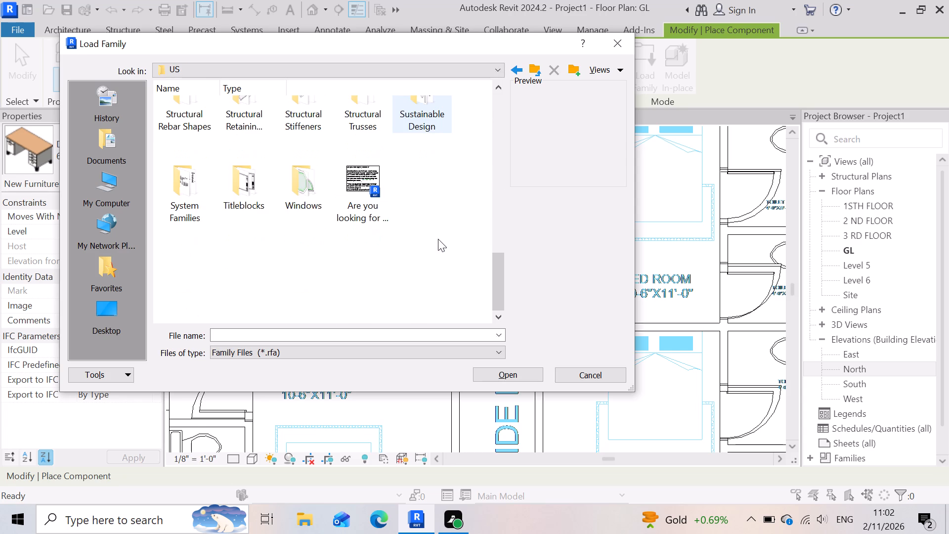
scroll(438, 239, up, 11)
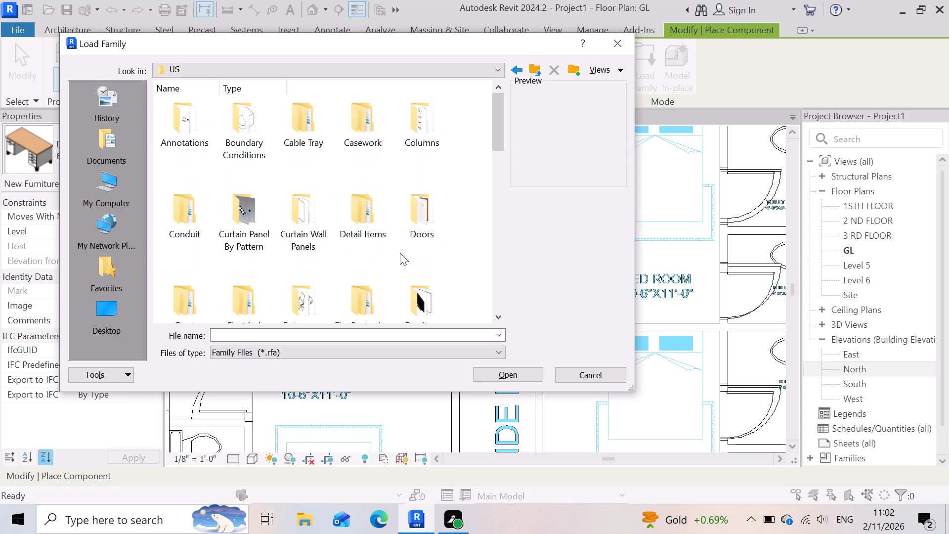
scroll(333, 236, up, 5)
Search the parent folders for component families, going up through English, Libraries, RVT 2024 and Autodesk to ProgramData.
click(536, 64)
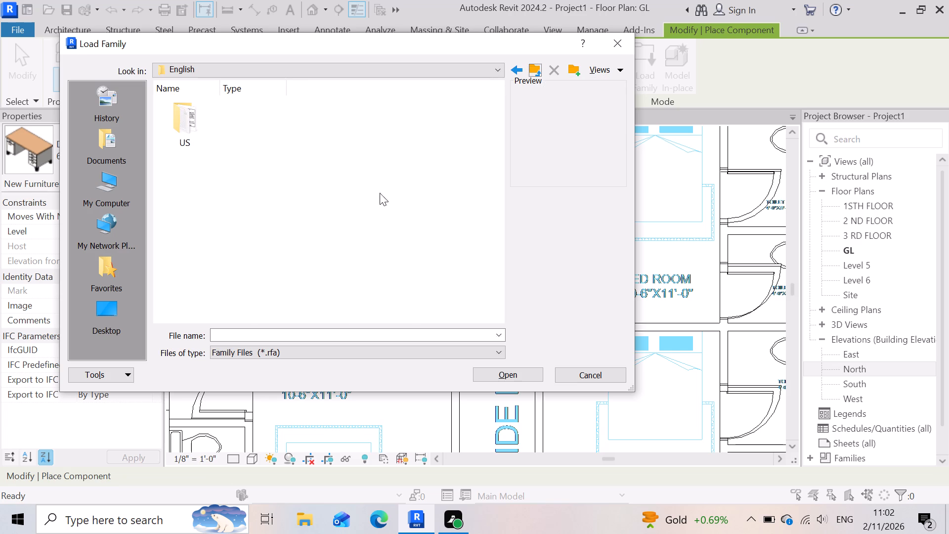
click(532, 71)
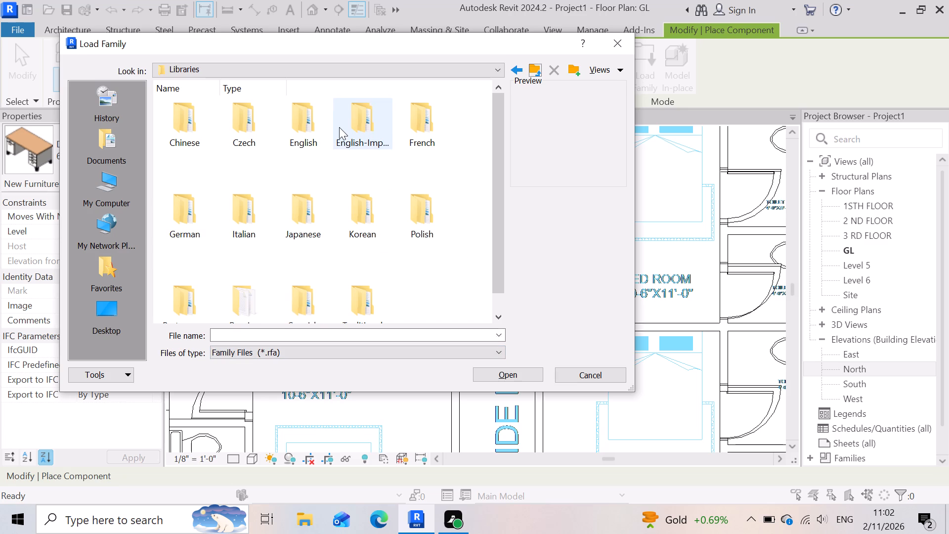
scroll(339, 127, down, 1)
scroll(367, 221, up, 2)
click(534, 72)
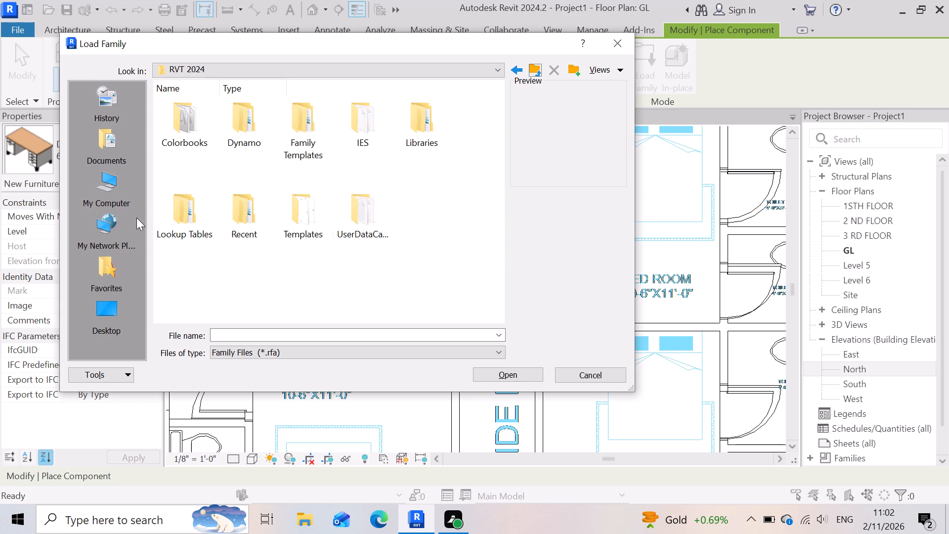
click(534, 71)
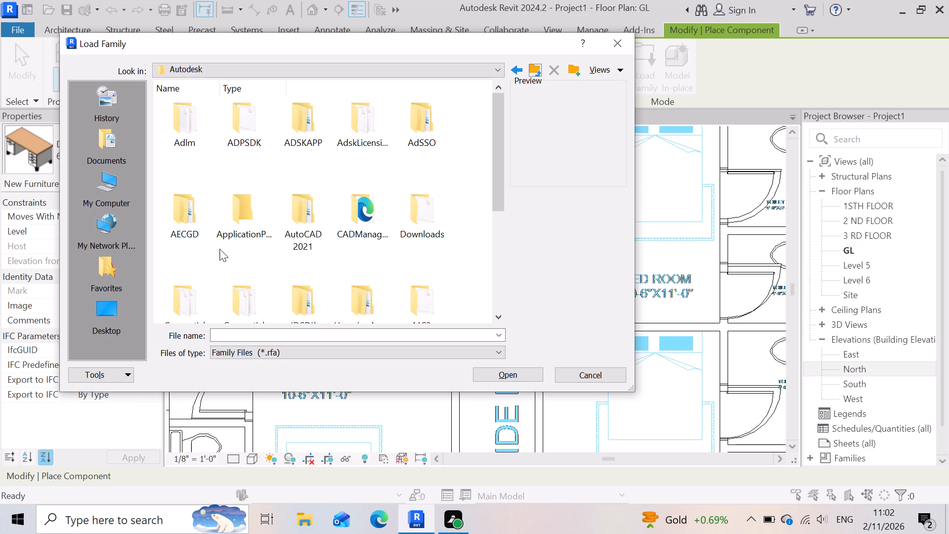
scroll(339, 245, down, 2)
scroll(258, 277, up, 5)
click(537, 71)
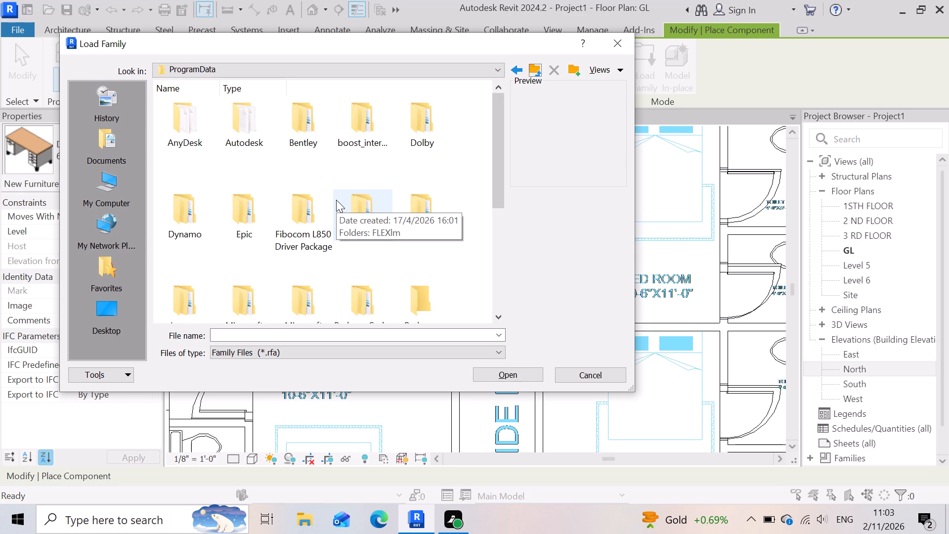
click(423, 516)
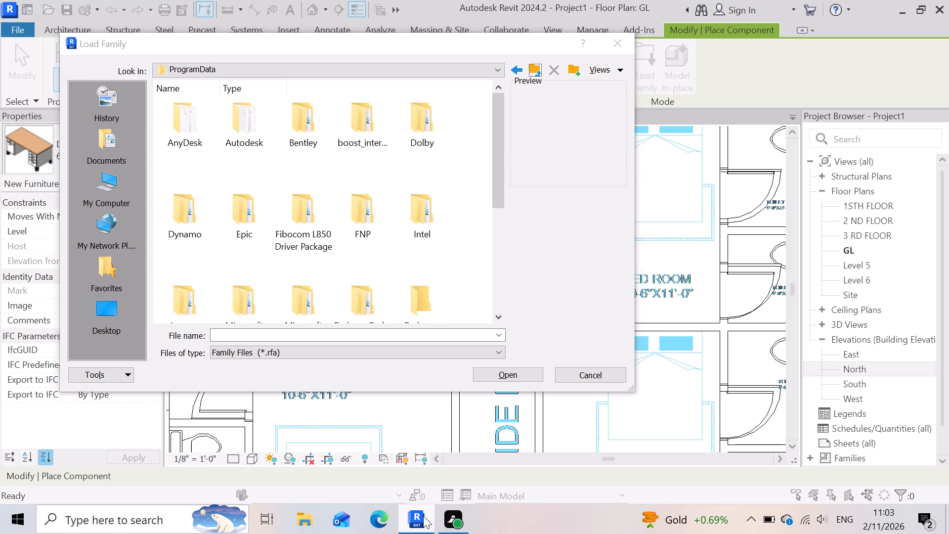
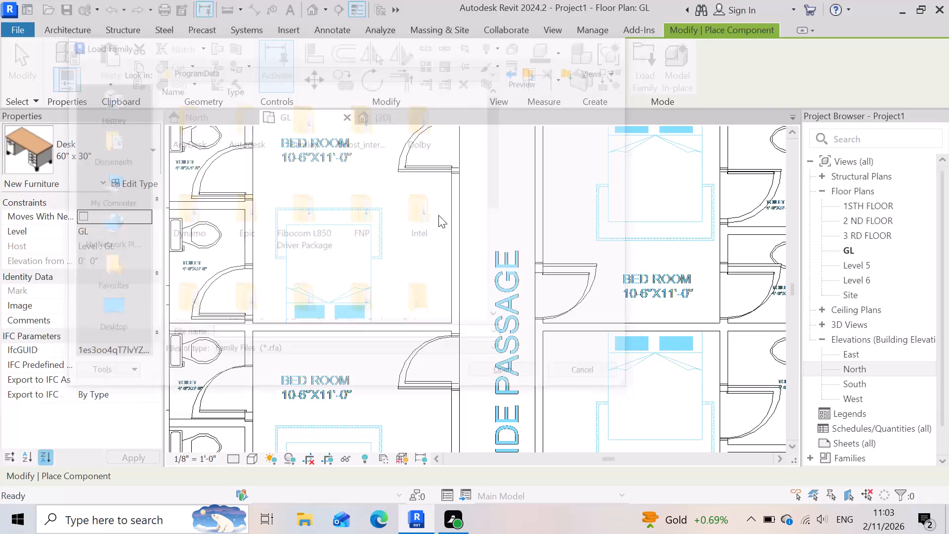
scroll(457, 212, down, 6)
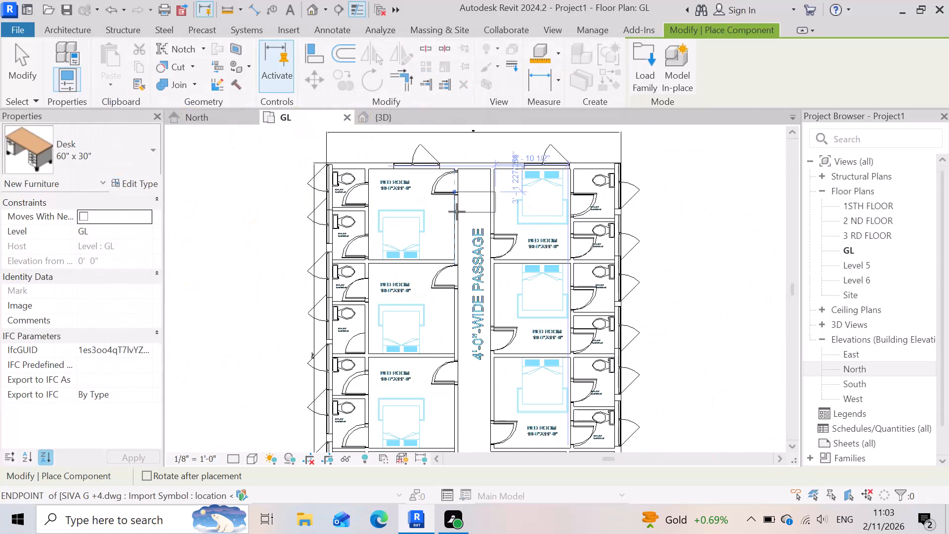
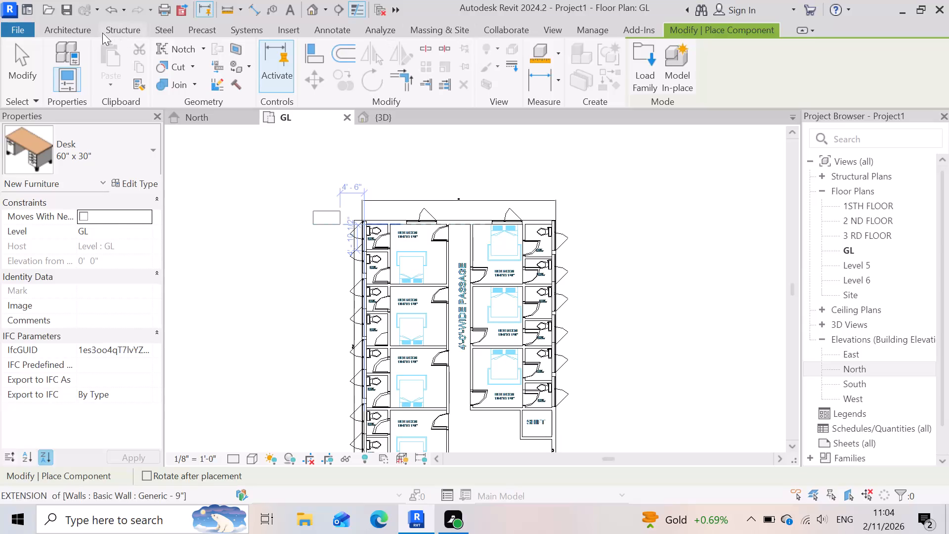
Bring up the architectural building tools for the GL floor plan.
click(78, 24)
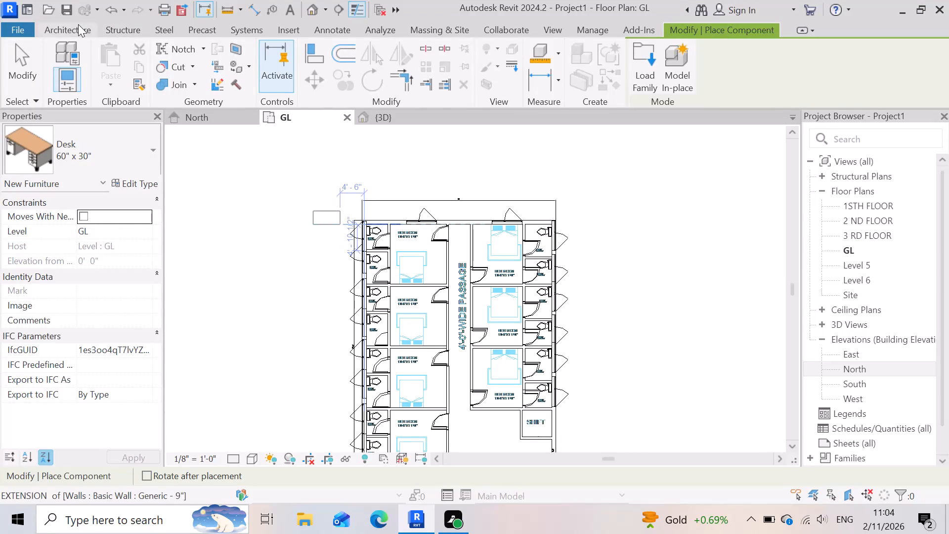
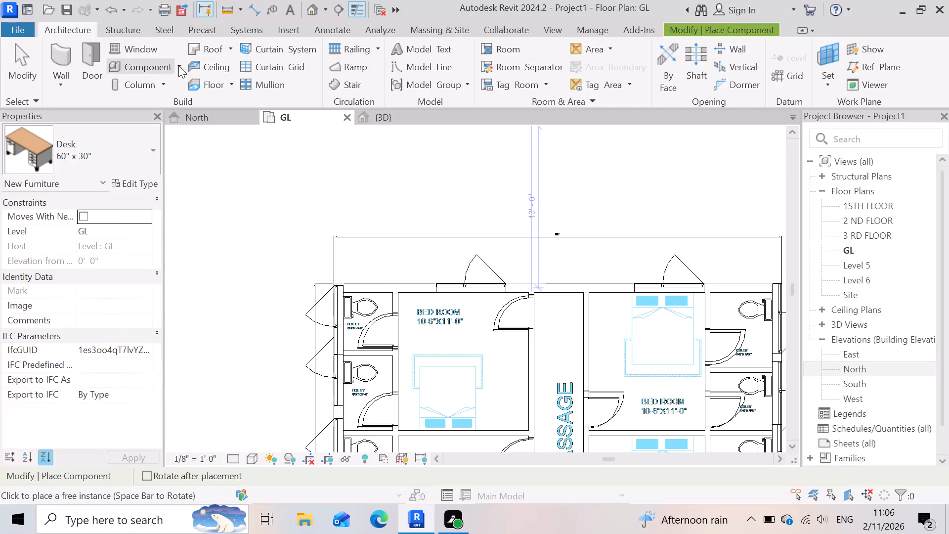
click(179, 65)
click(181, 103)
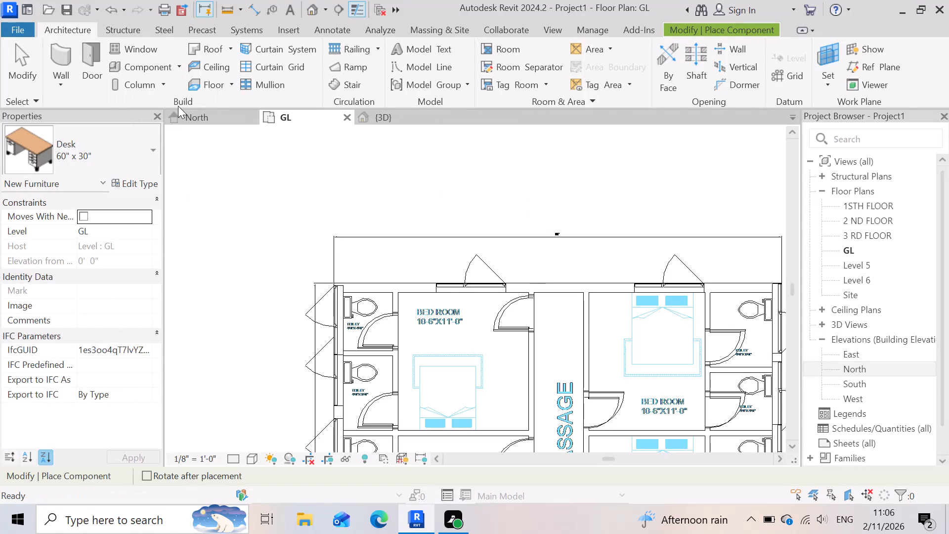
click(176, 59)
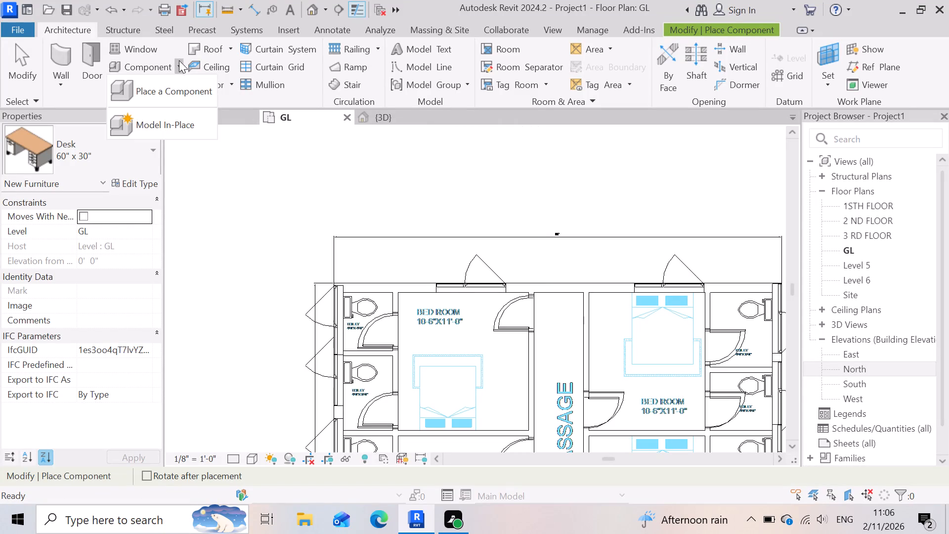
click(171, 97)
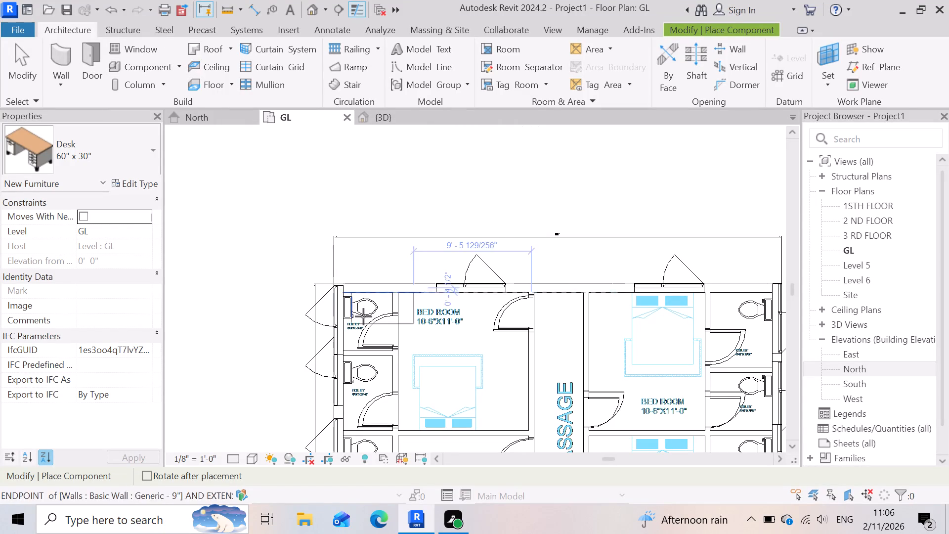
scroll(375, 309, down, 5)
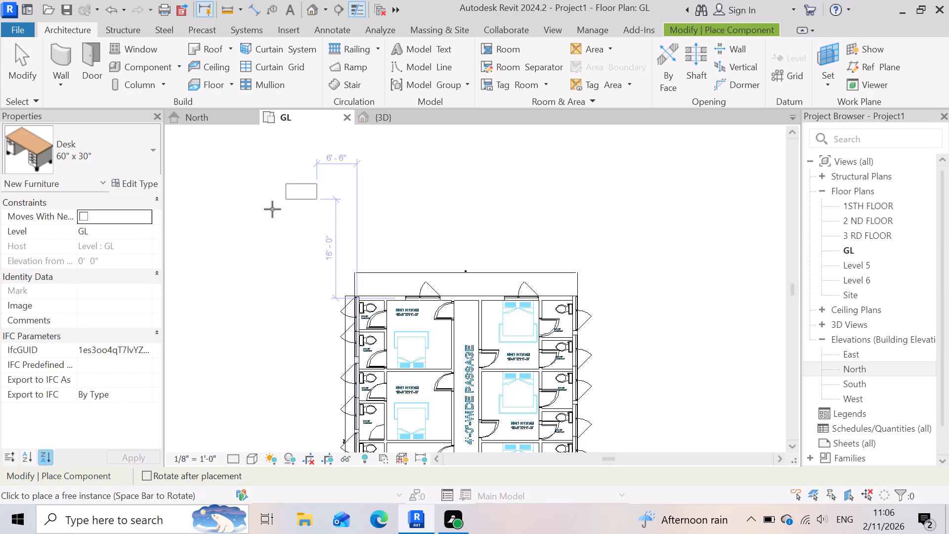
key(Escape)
Start loading a component family and look through the category folders of the English US library.
click(142, 71)
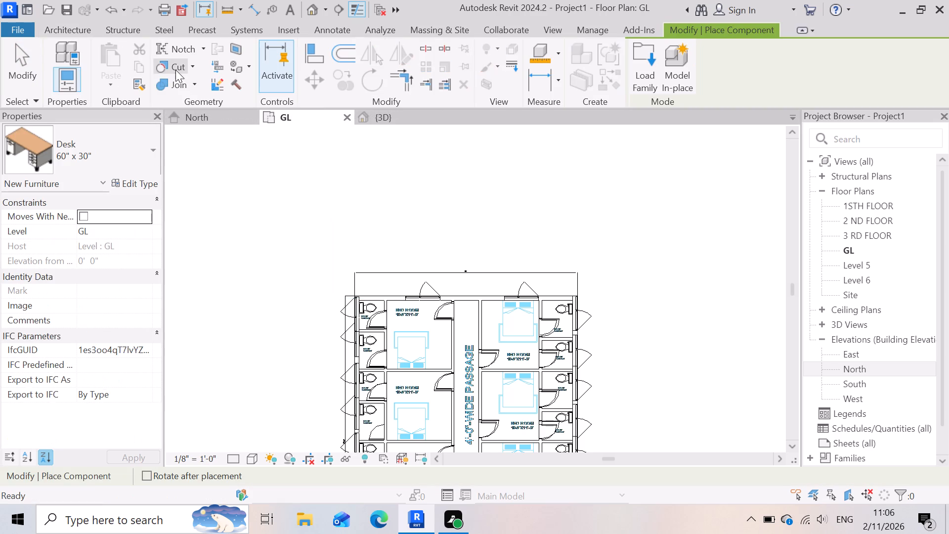
click(635, 70)
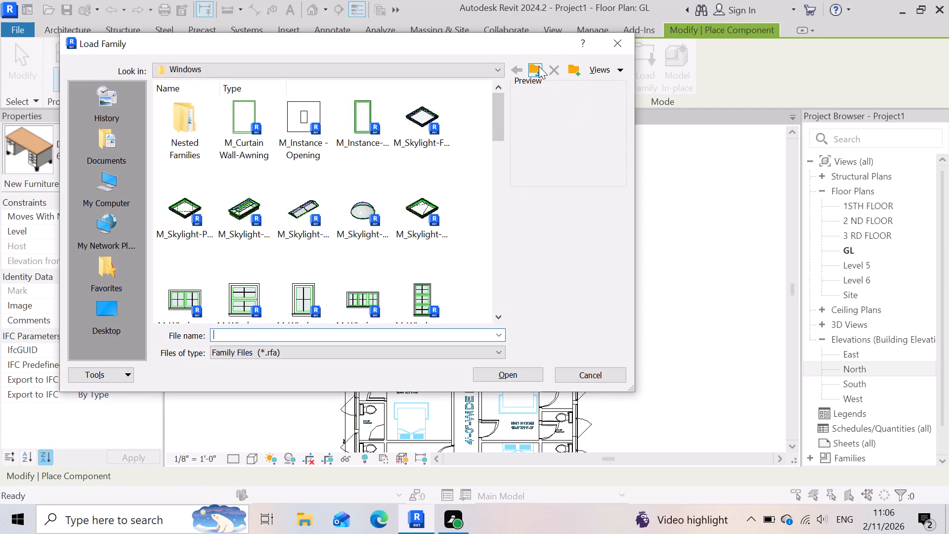
click(539, 66)
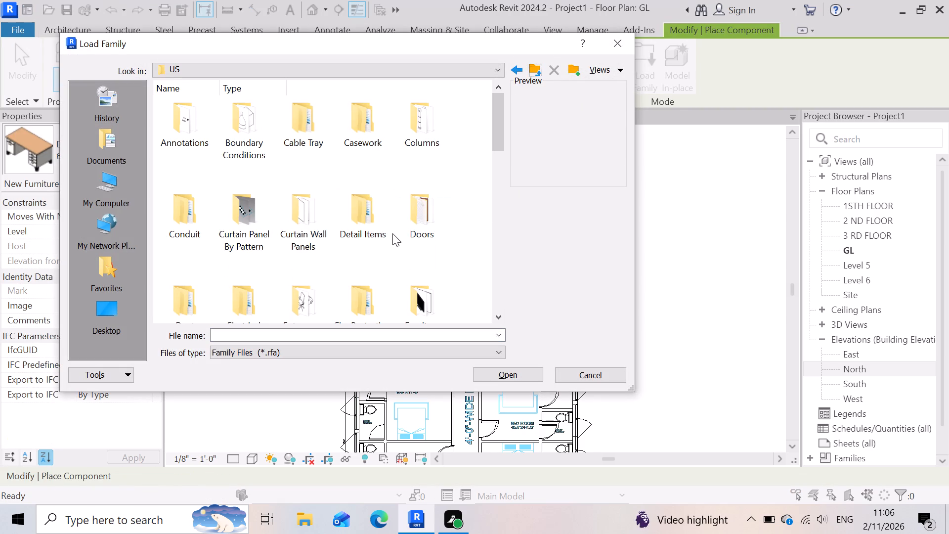
scroll(392, 233, down, 10)
click(536, 72)
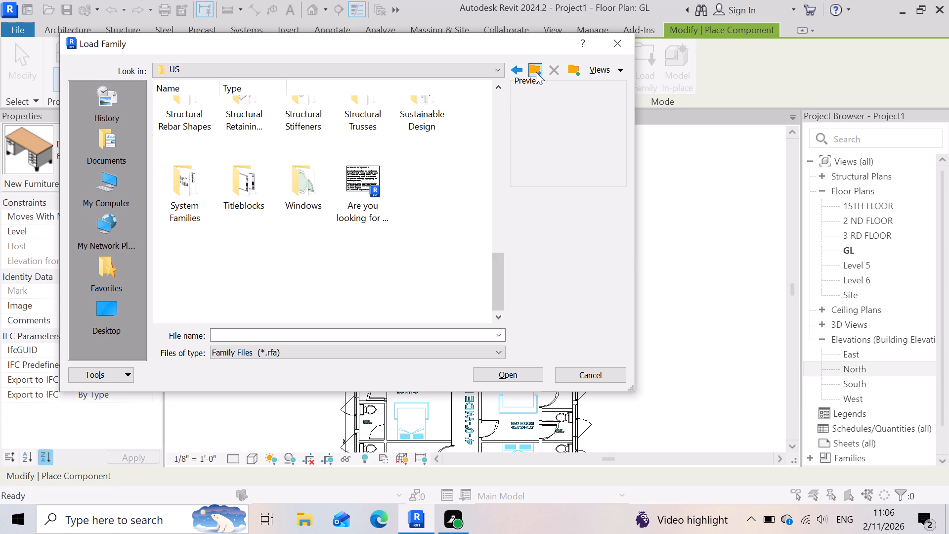
click(184, 134)
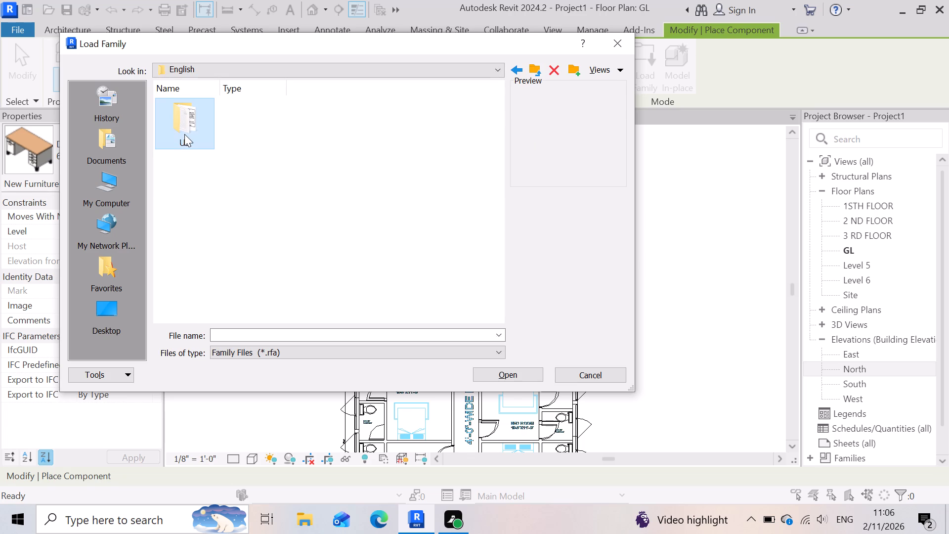
double_click(187, 131)
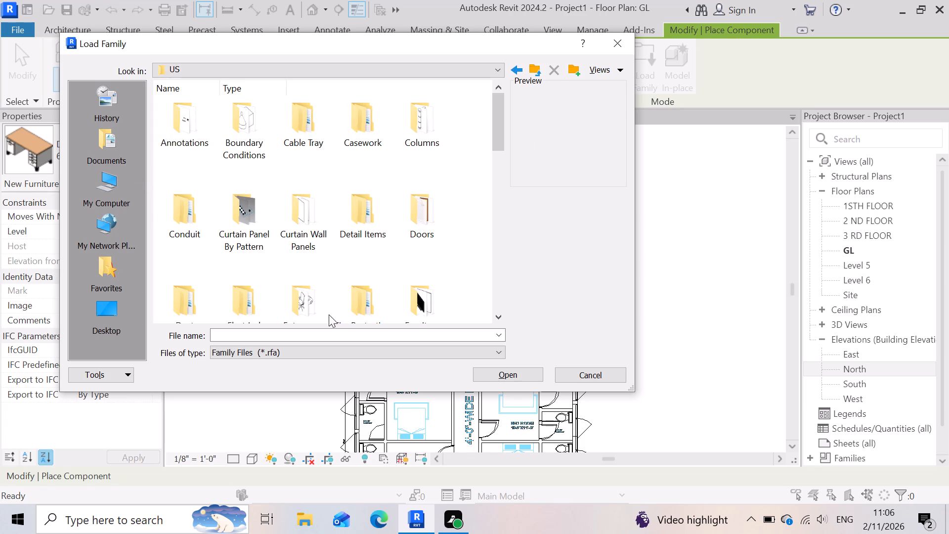
scroll(337, 222, down, 1)
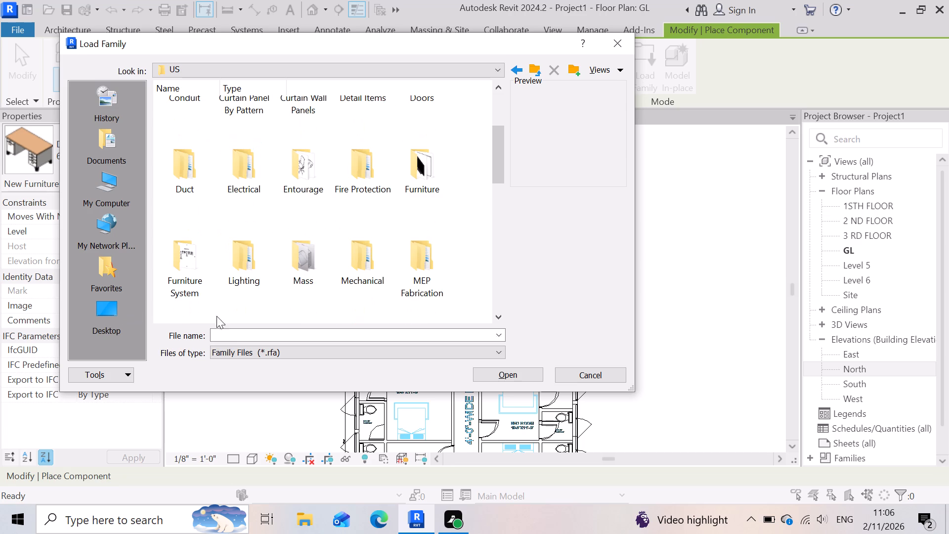
scroll(416, 249, down, 2)
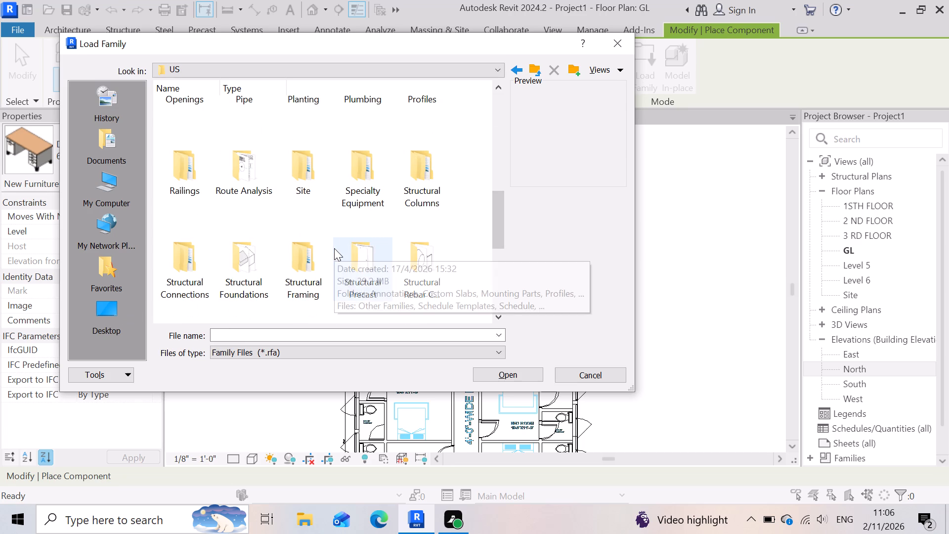
scroll(296, 228, down, 2)
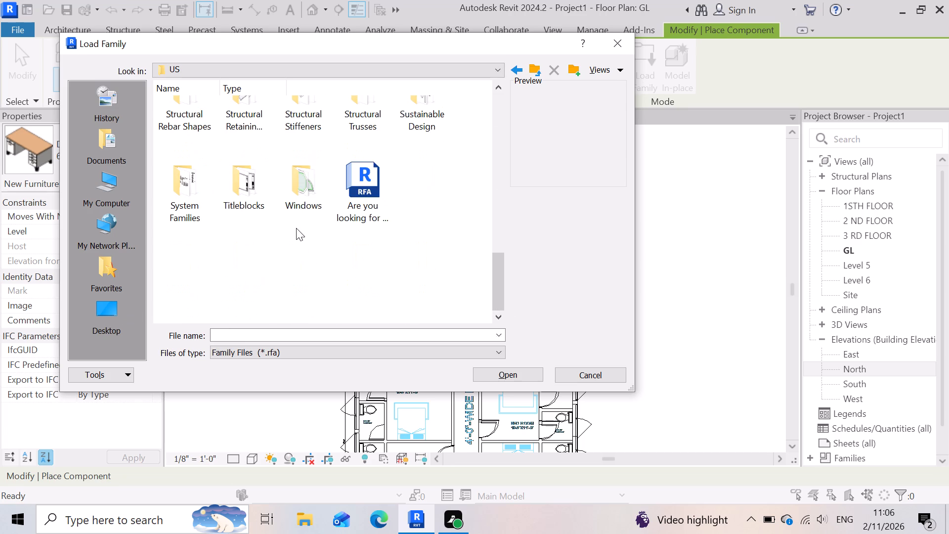
scroll(289, 229, down, 2)
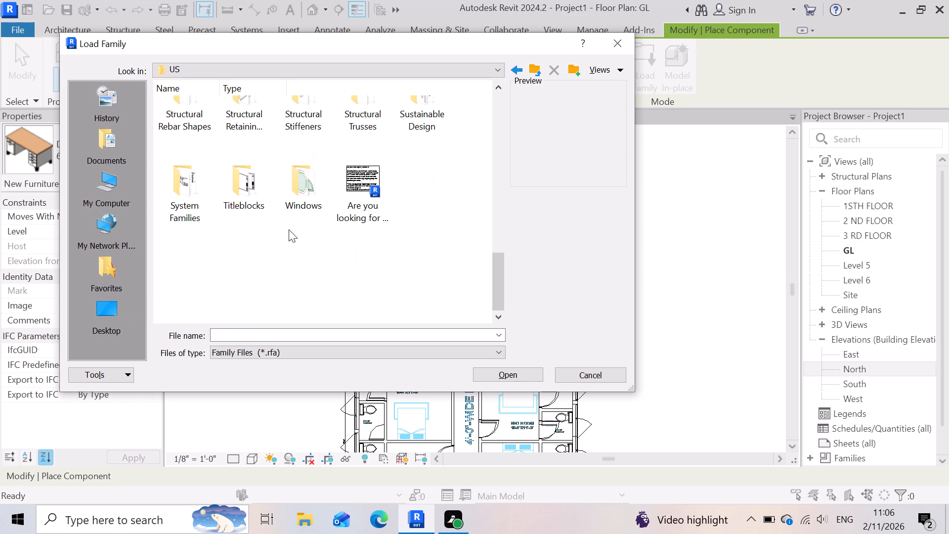
scroll(289, 229, up, 4)
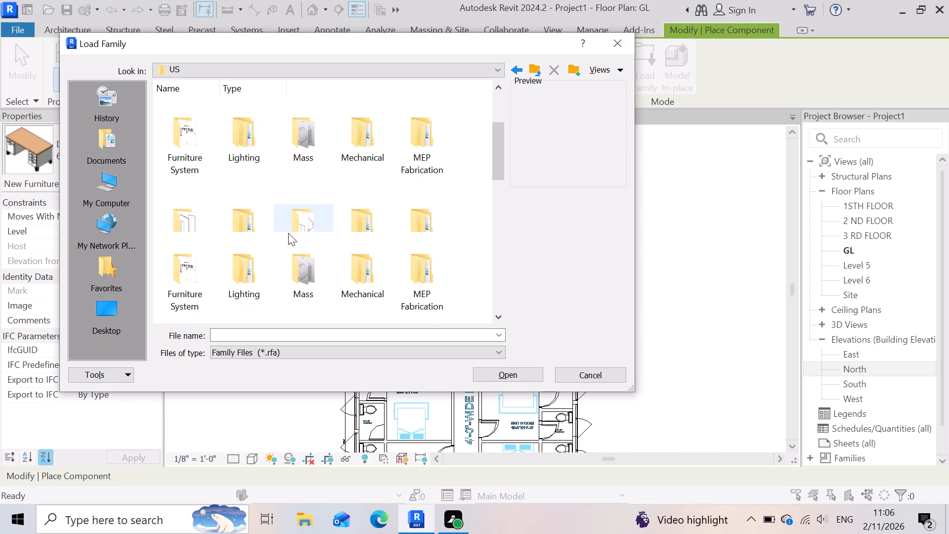
Examine the Storage, Work Surfaces, and Hardware and Supports folders of the Furniture System library for a suitable family.
double_click(179, 274)
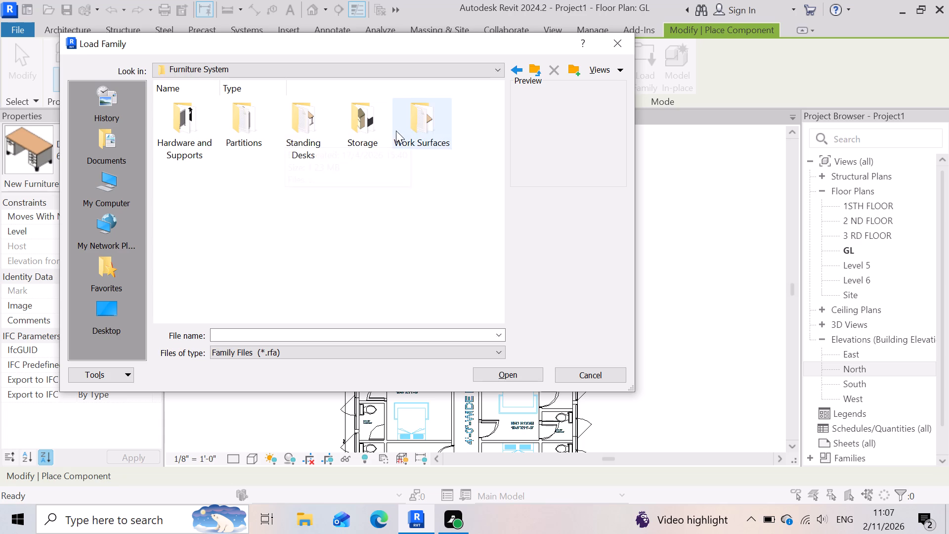
double_click(370, 134)
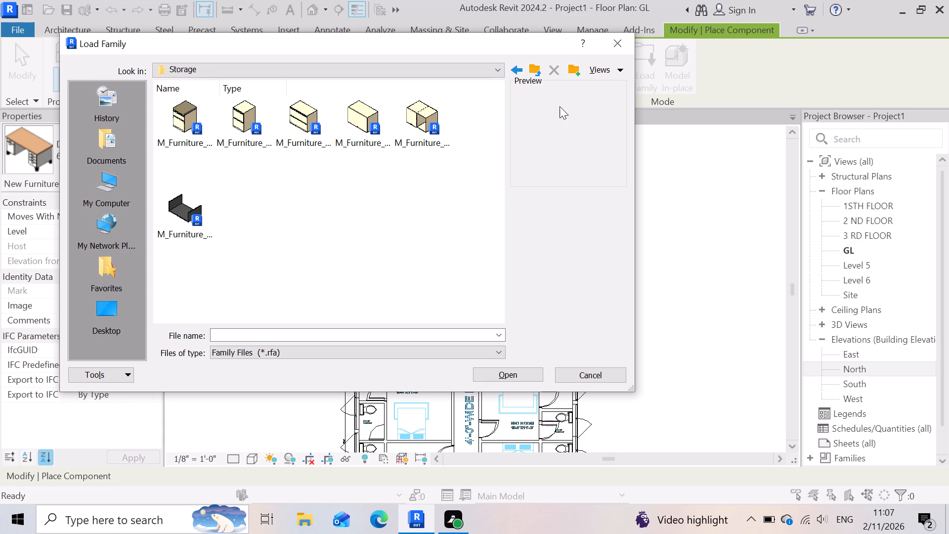
click(524, 73)
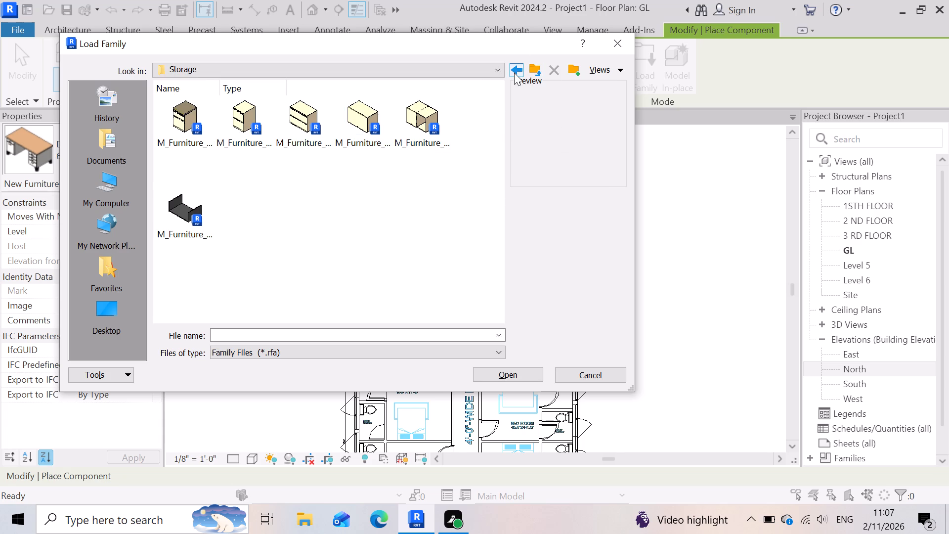
click(518, 73)
click(426, 121)
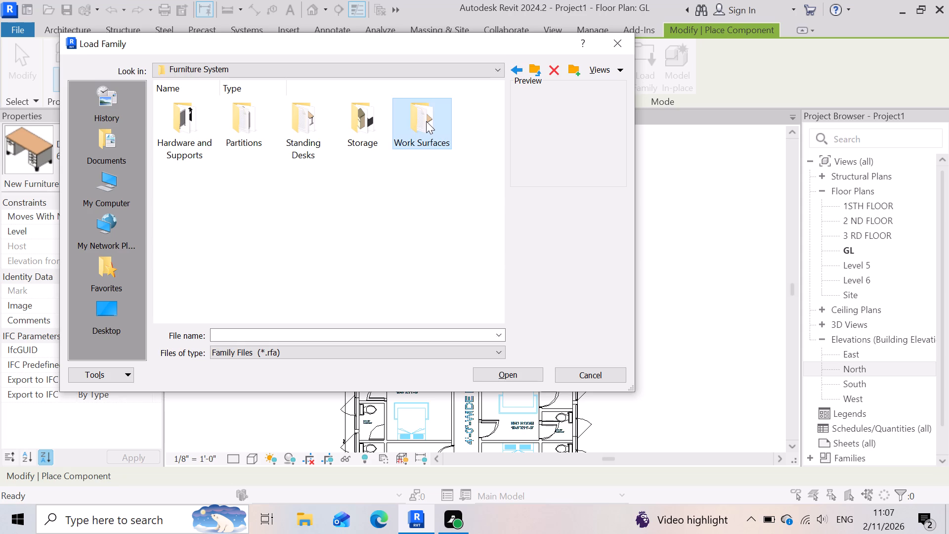
double_click(426, 121)
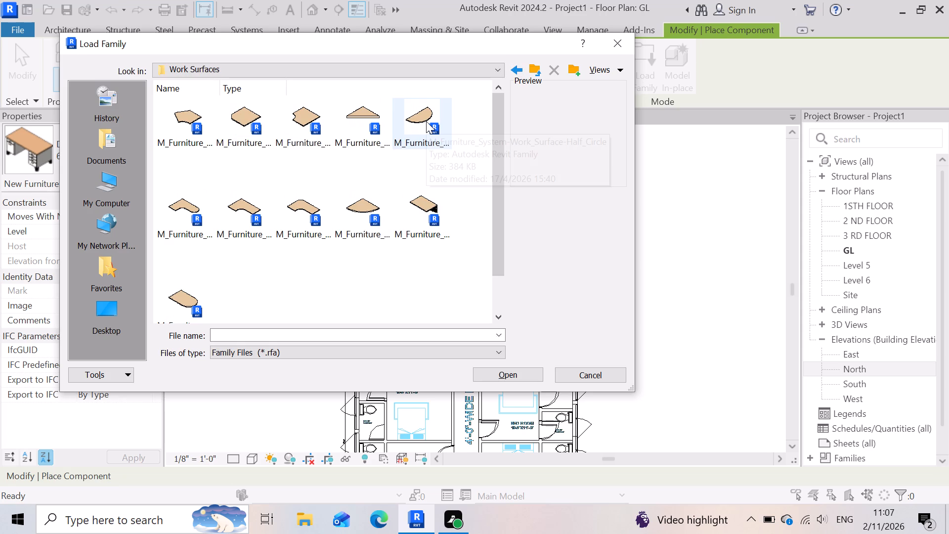
click(535, 67)
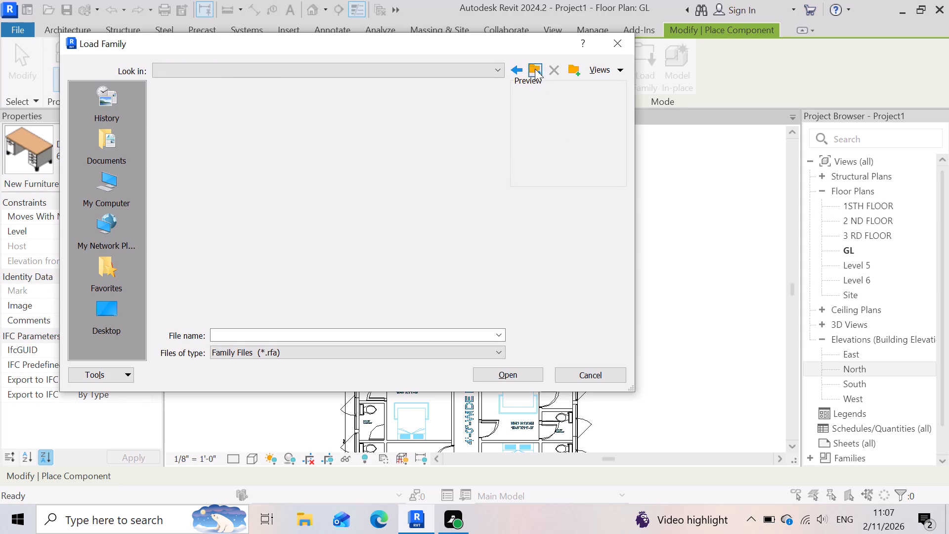
double_click(198, 137)
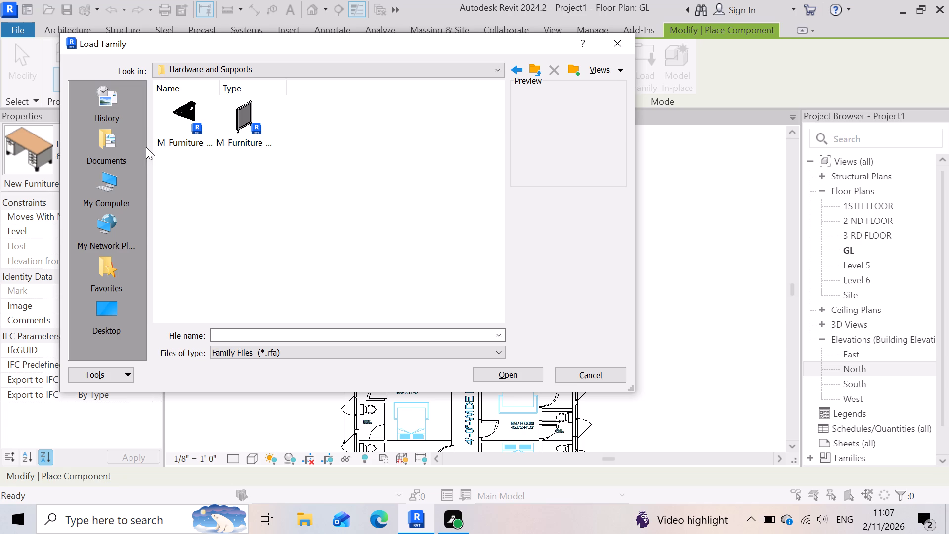
click(530, 68)
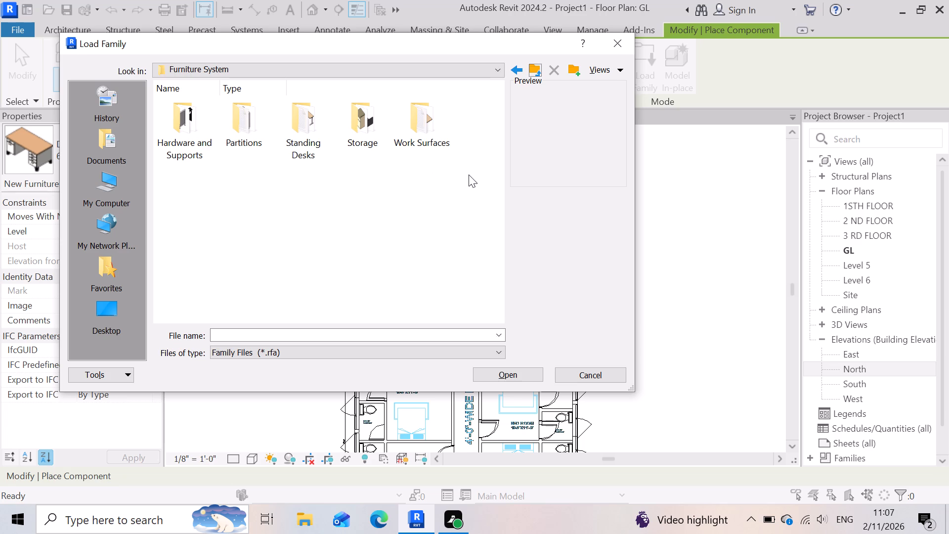
click(527, 72)
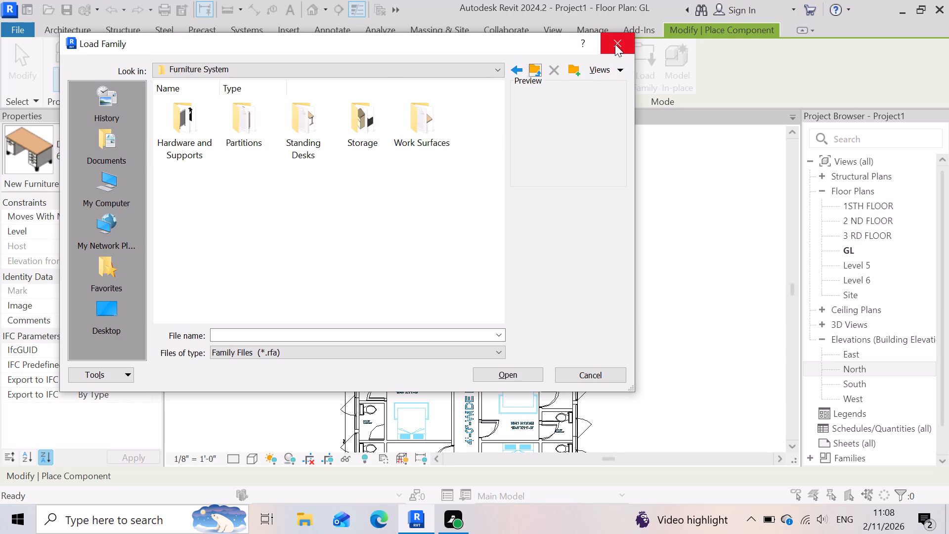
click(538, 70)
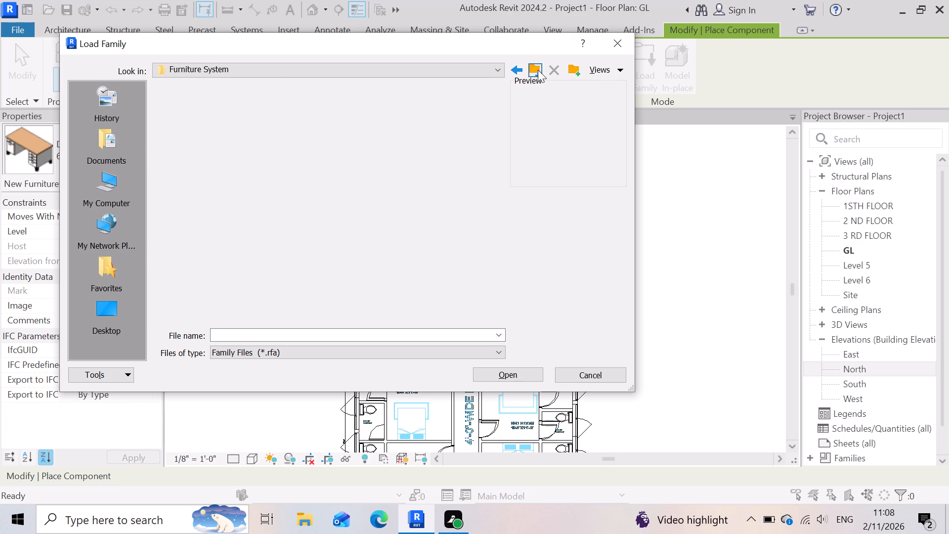
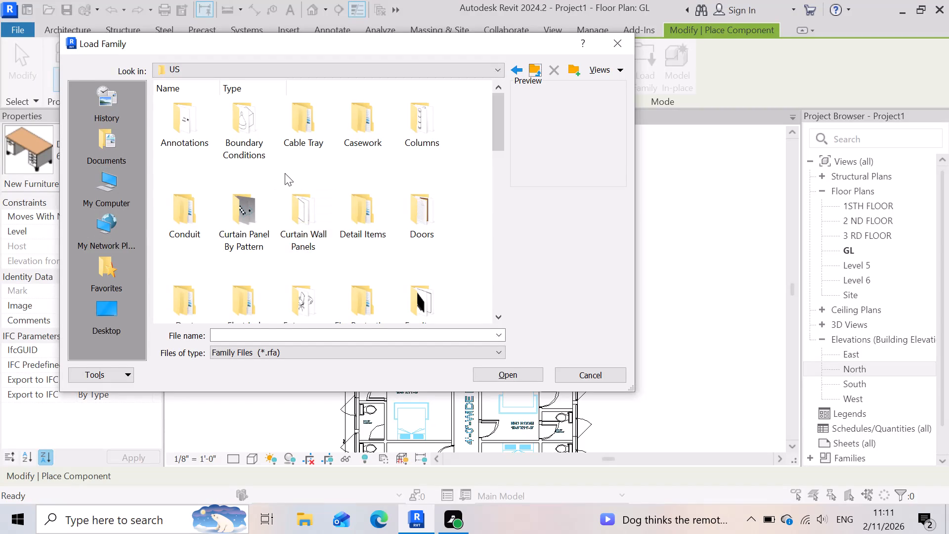
Examine the category folders of the US library and the language folders in Libraries for a suitable family.
scroll(361, 192, down, 1)
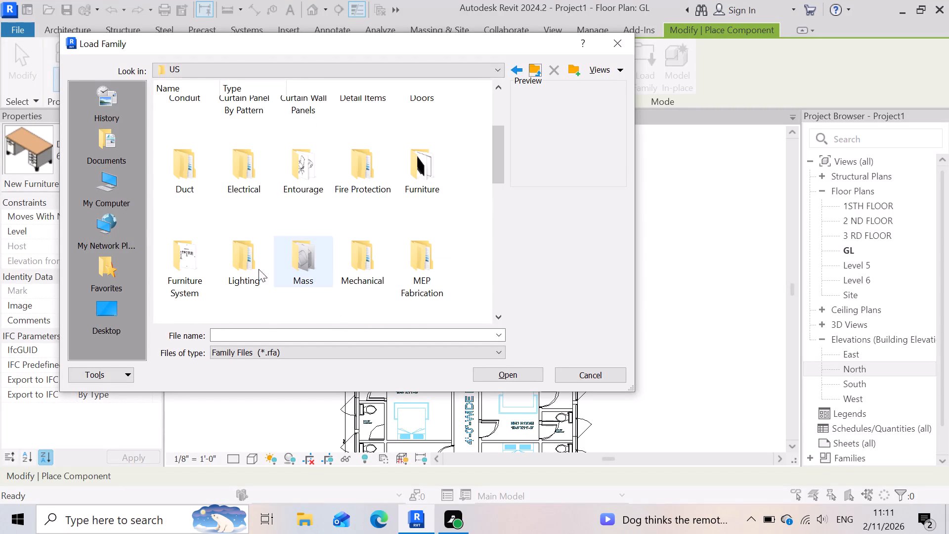
scroll(354, 251, down, 2)
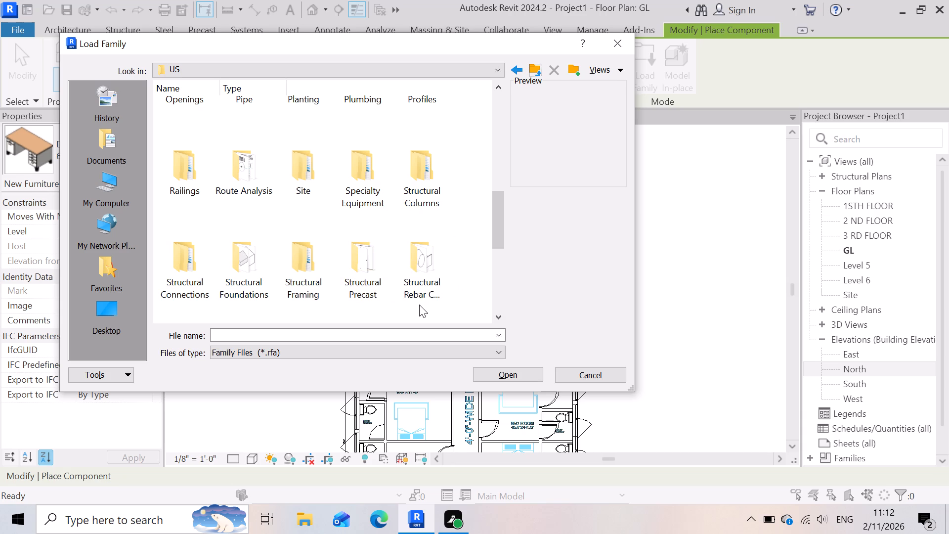
scroll(342, 233, down, 4)
scroll(342, 233, up, 3)
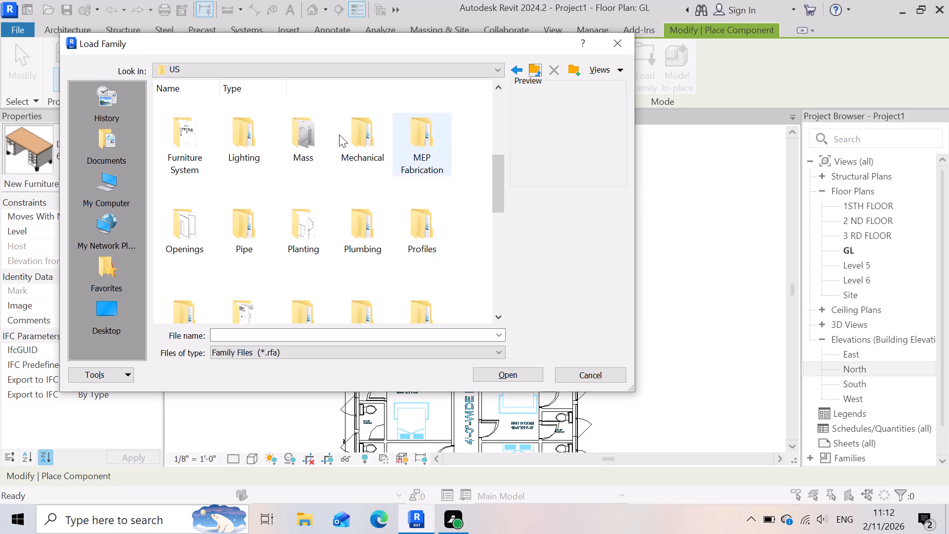
click(536, 73)
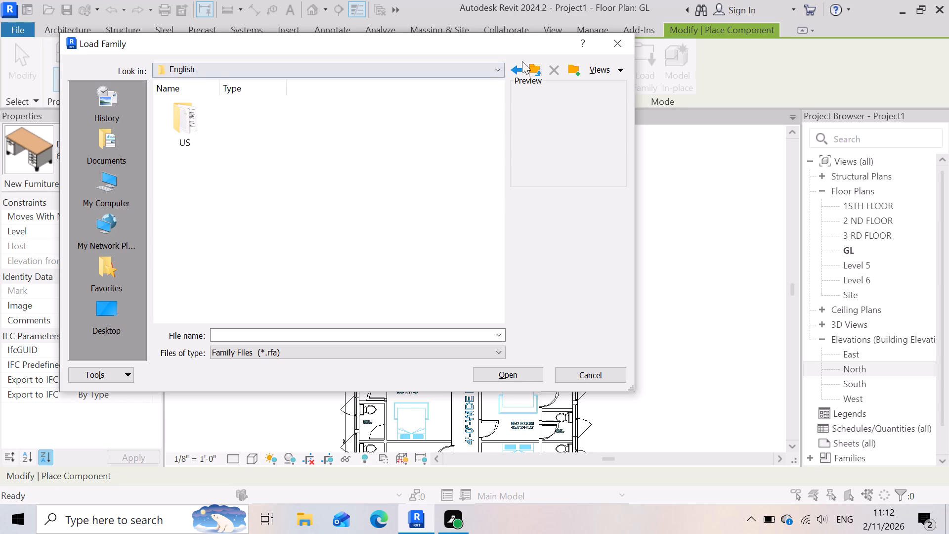
click(535, 67)
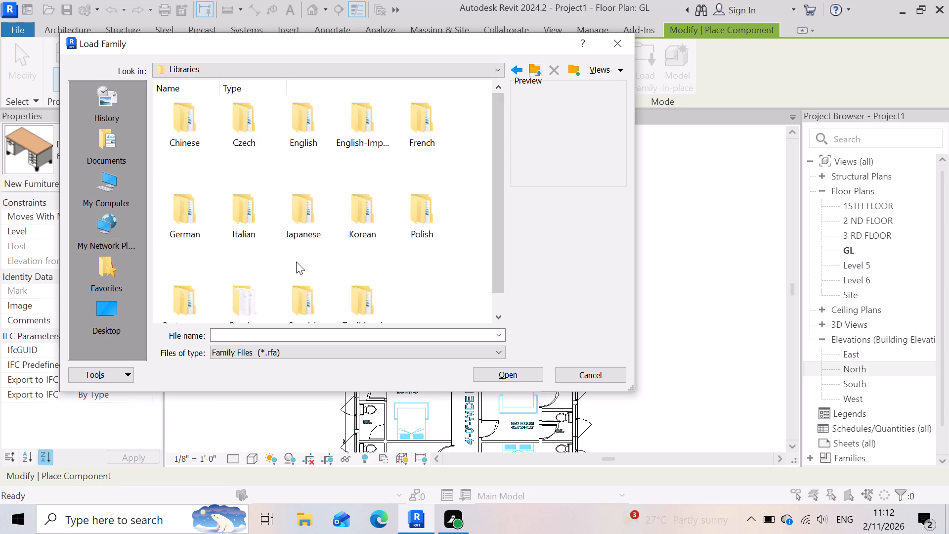
scroll(360, 247, down, 5)
scroll(378, 275, up, 4)
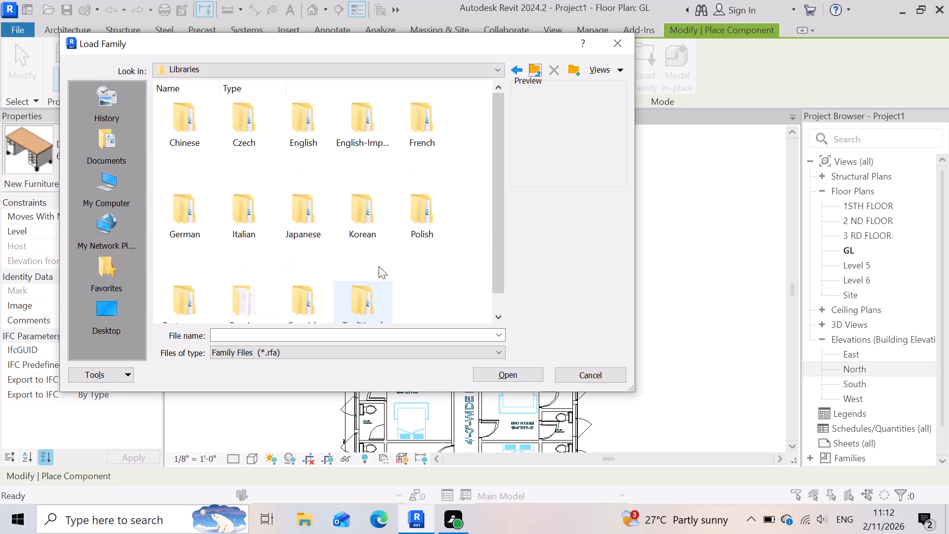
scroll(379, 266, up, 9)
scroll(426, 263, down, 3)
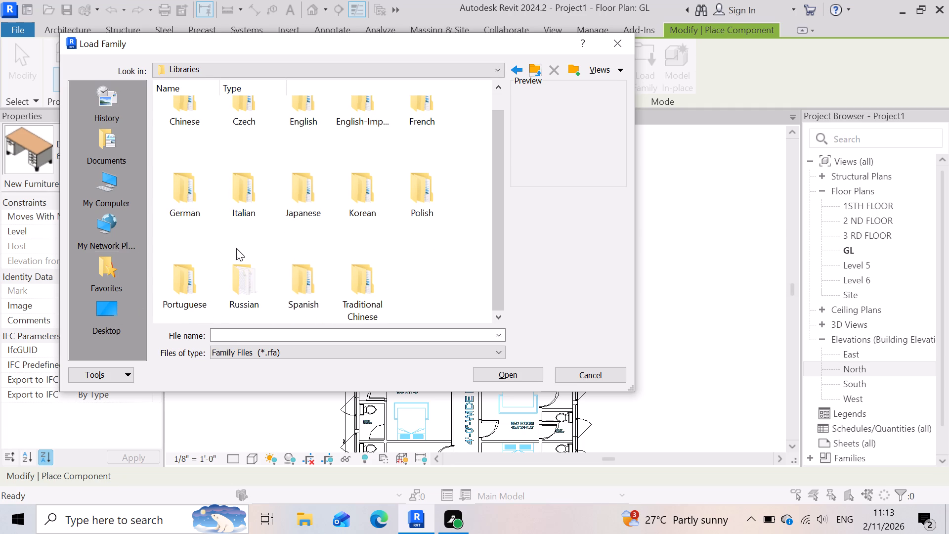
scroll(342, 260, up, 9)
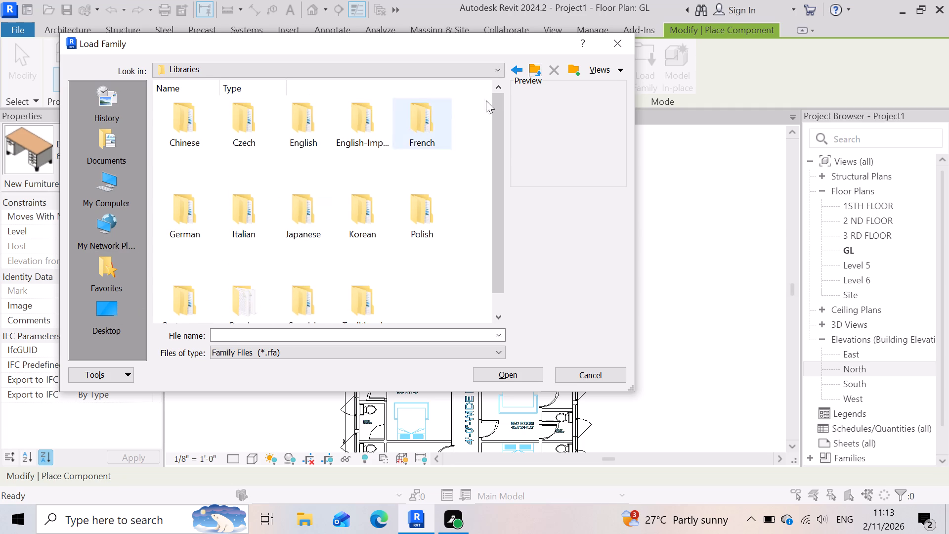
Examine the parent folders RVT 2024, Autodesk, ProgramData and drive C up to This PC for other family sources.
click(536, 68)
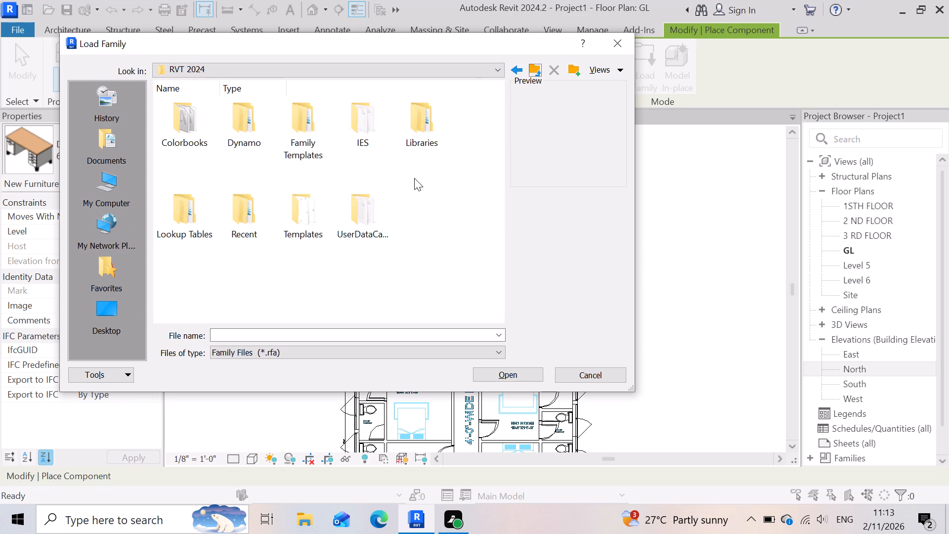
click(539, 63)
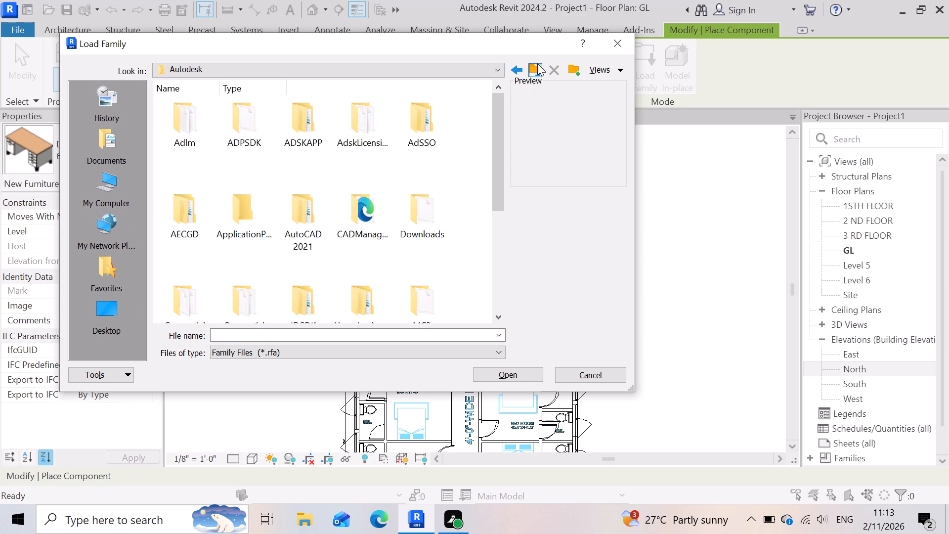
click(536, 69)
scroll(293, 219, down, 4)
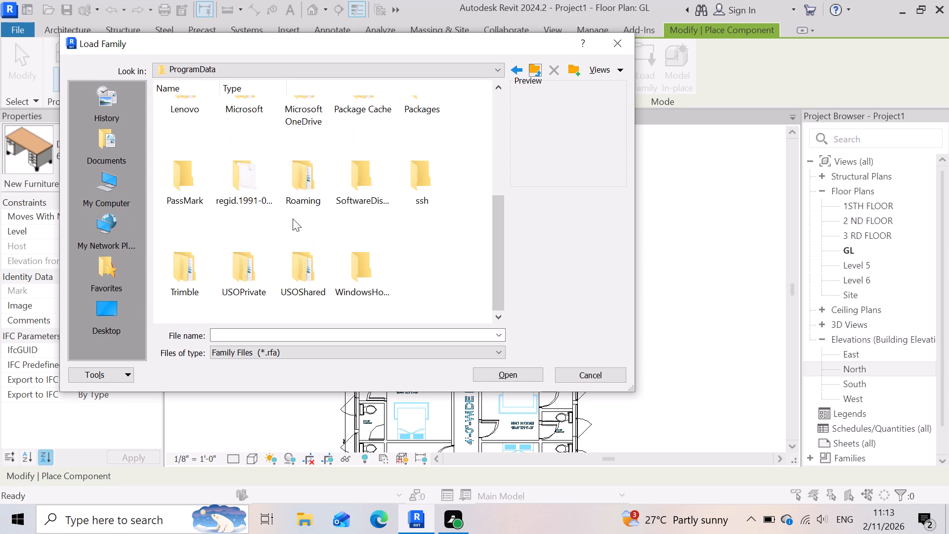
scroll(293, 219, up, 3)
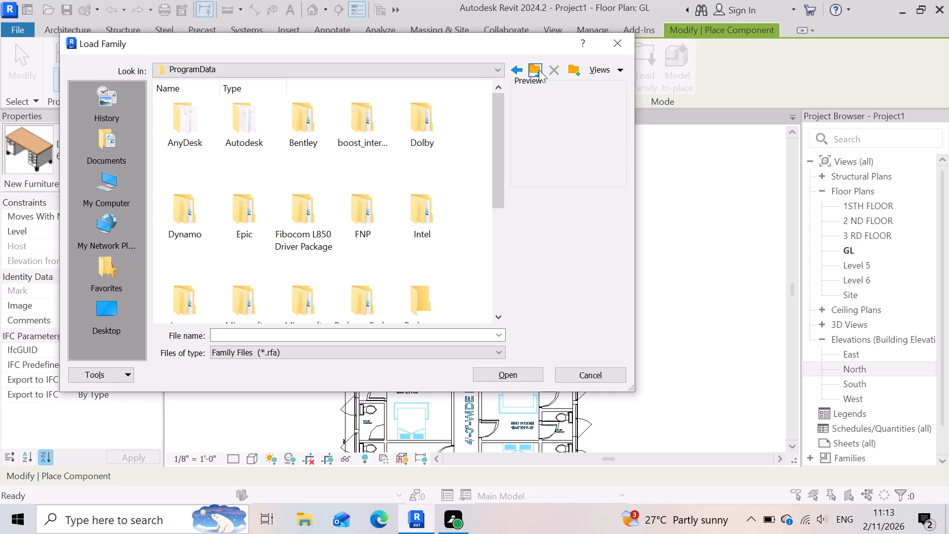
click(538, 70)
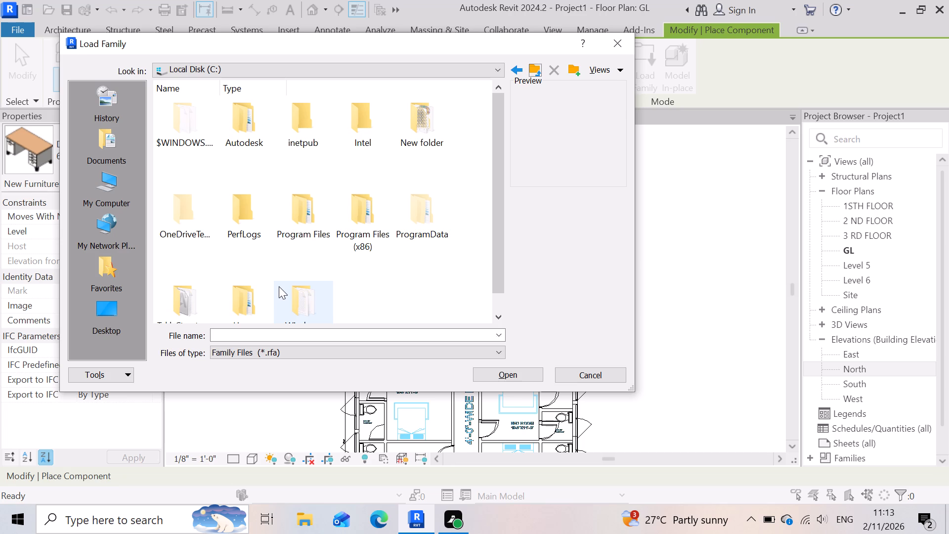
click(536, 65)
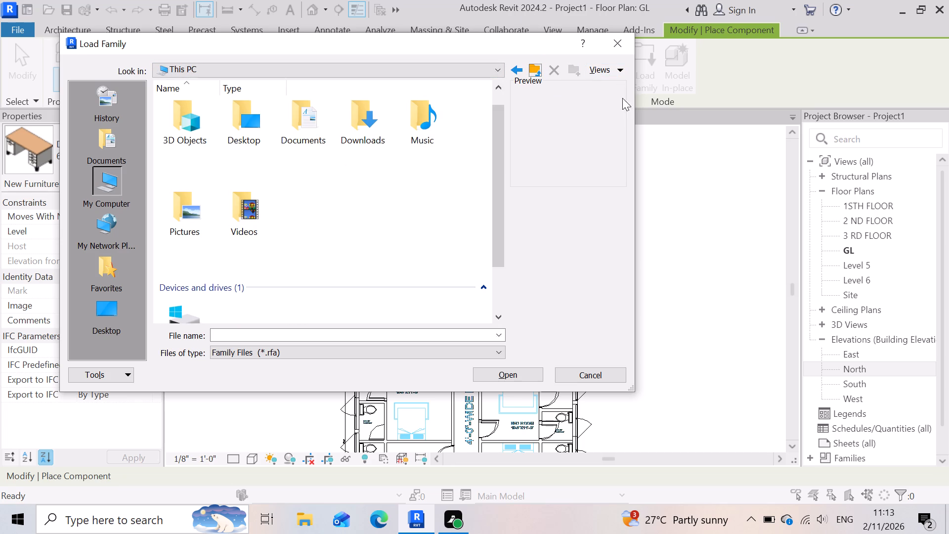
click(531, 69)
click(520, 70)
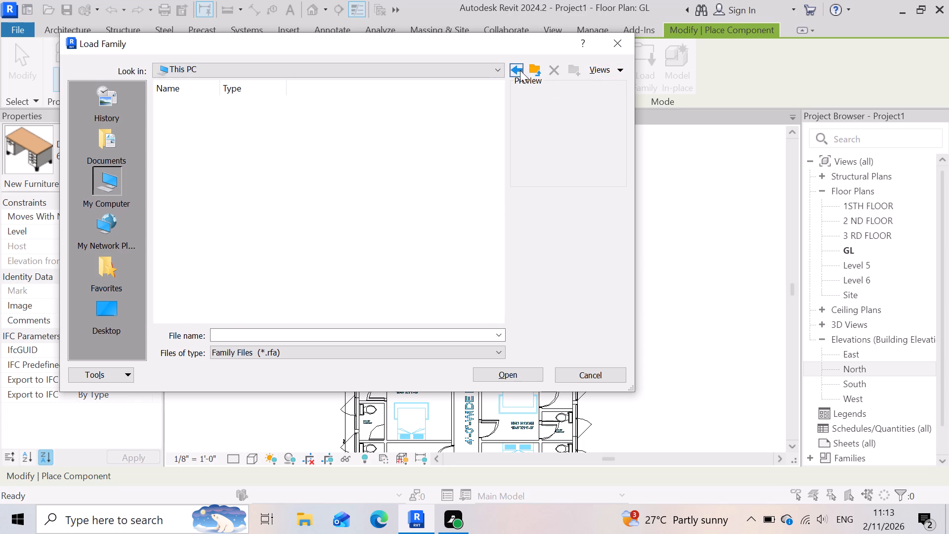
click(519, 69)
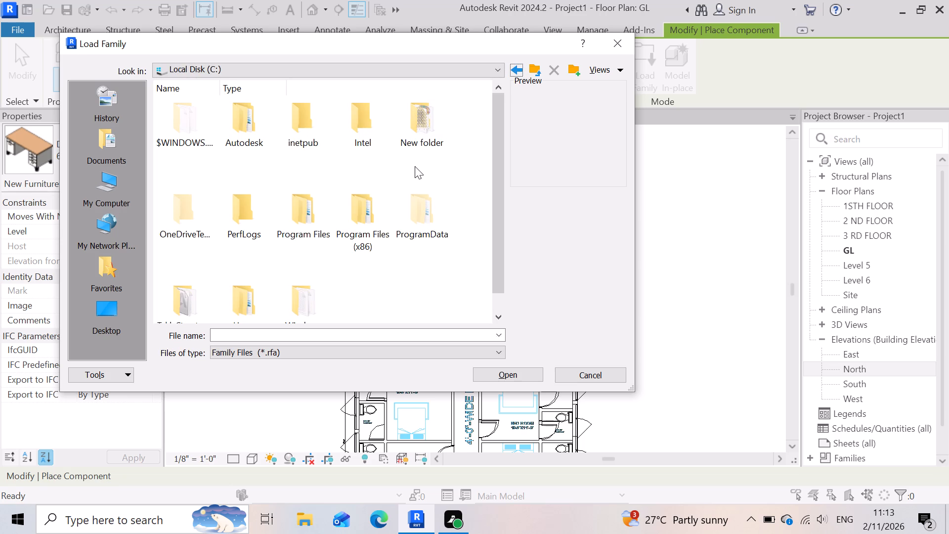
Look through the drive C, ProgramData and Autodesk folders again while returning to the RVT 2024 folder.
scroll(294, 179, down, 3)
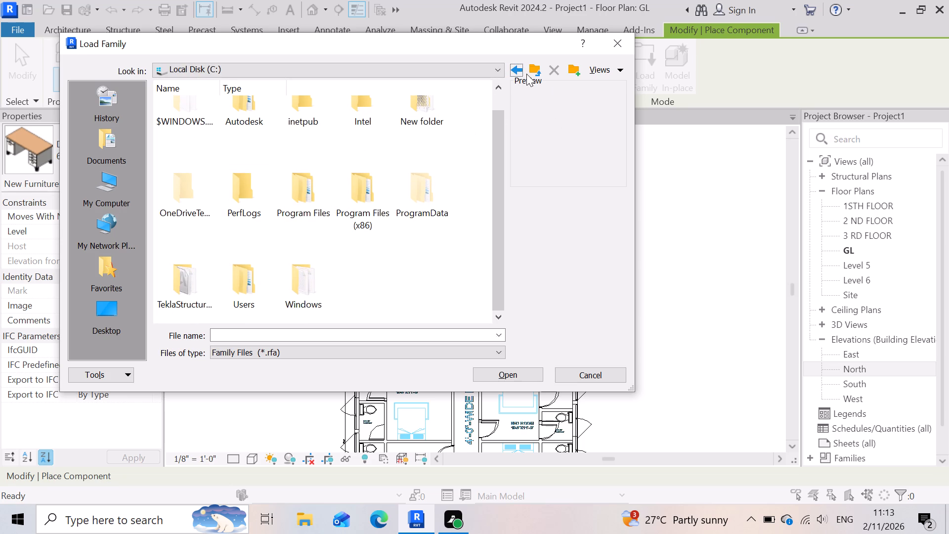
click(515, 70)
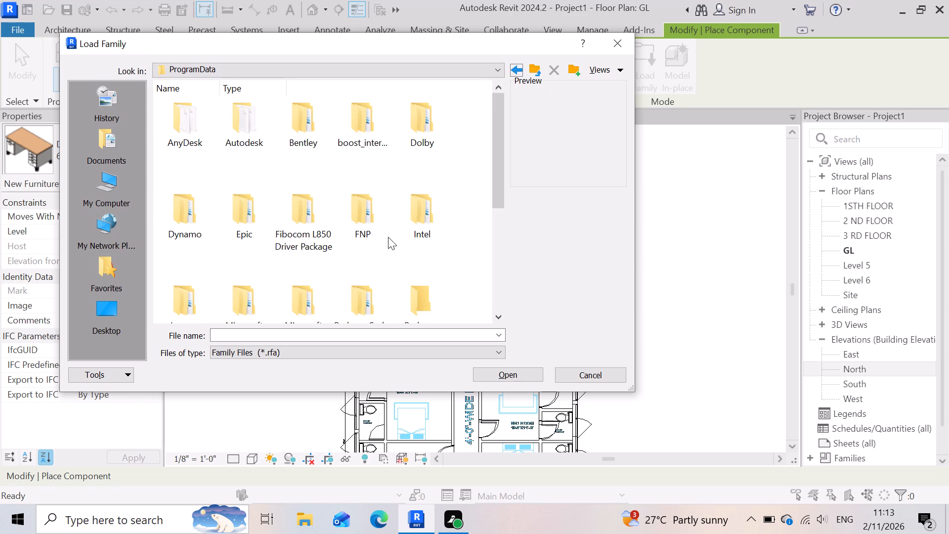
scroll(382, 235, down, 4)
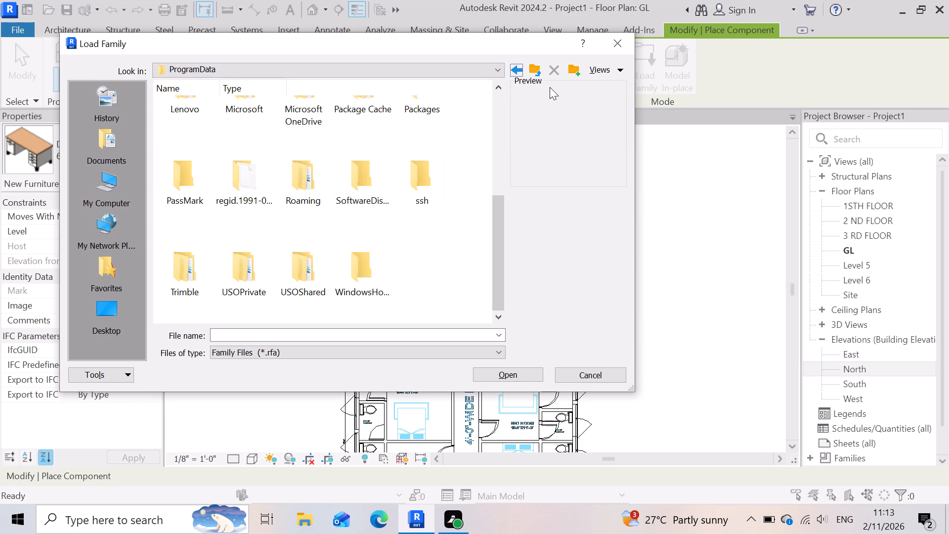
click(517, 69)
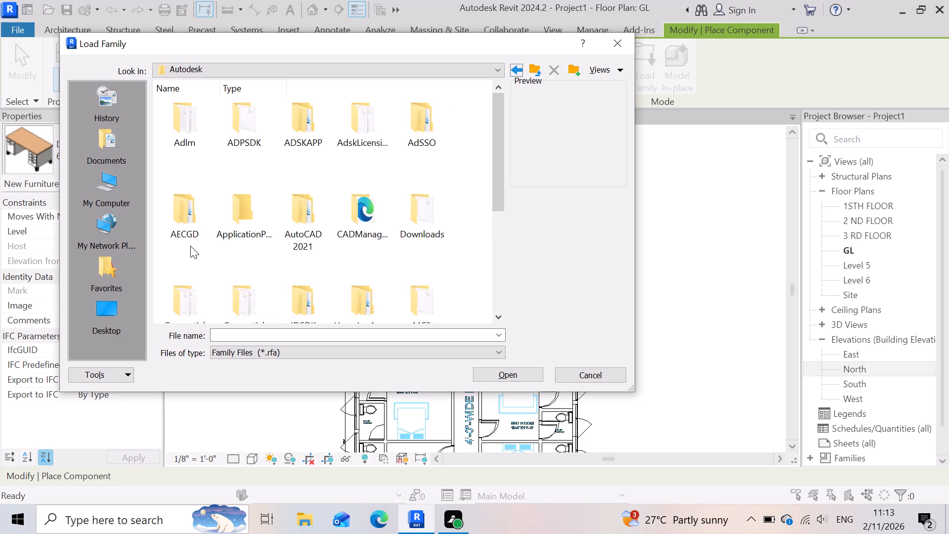
scroll(331, 246, down, 3)
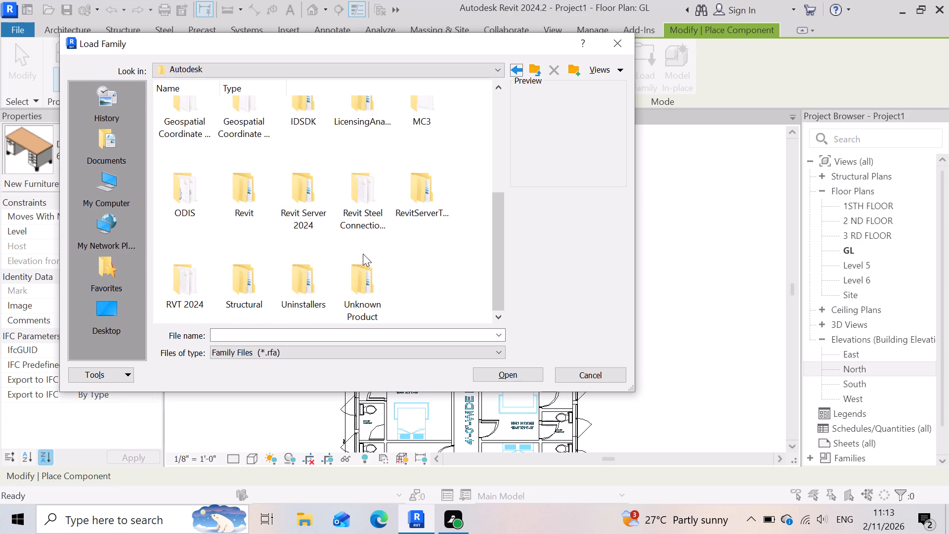
scroll(399, 252, down, 3)
scroll(295, 269, up, 2)
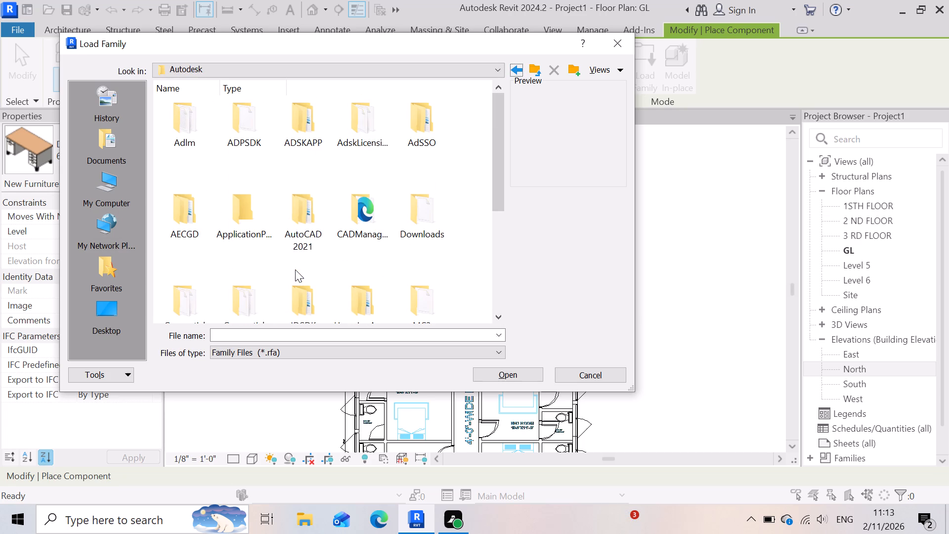
scroll(295, 269, up, 3)
click(521, 74)
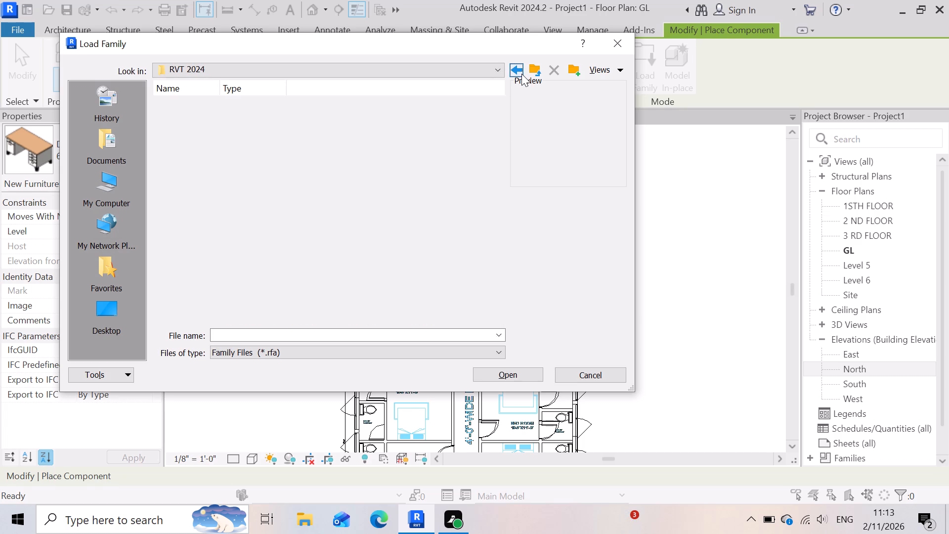
Check the English-Imperial and English folders of Family Templates for a family, and close family loading without choosing one.
double_click(296, 128)
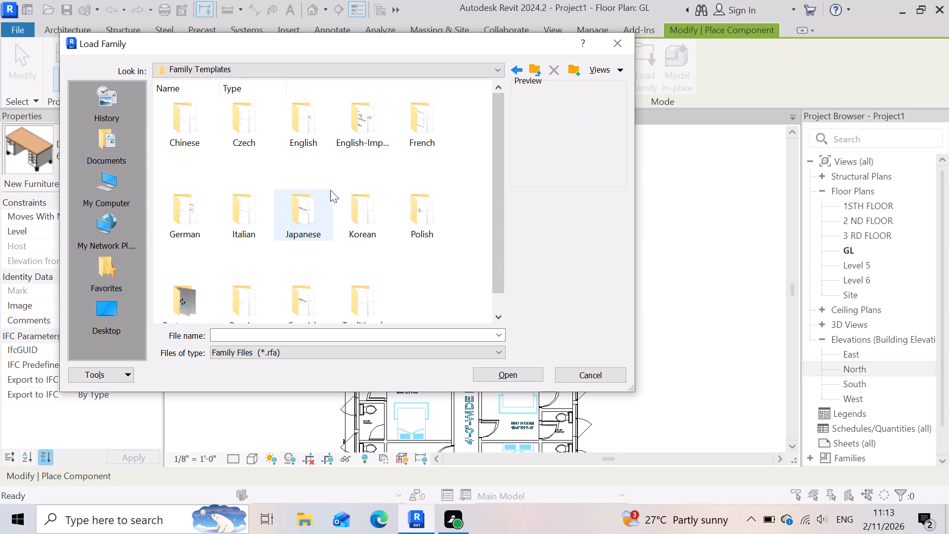
double_click(359, 133)
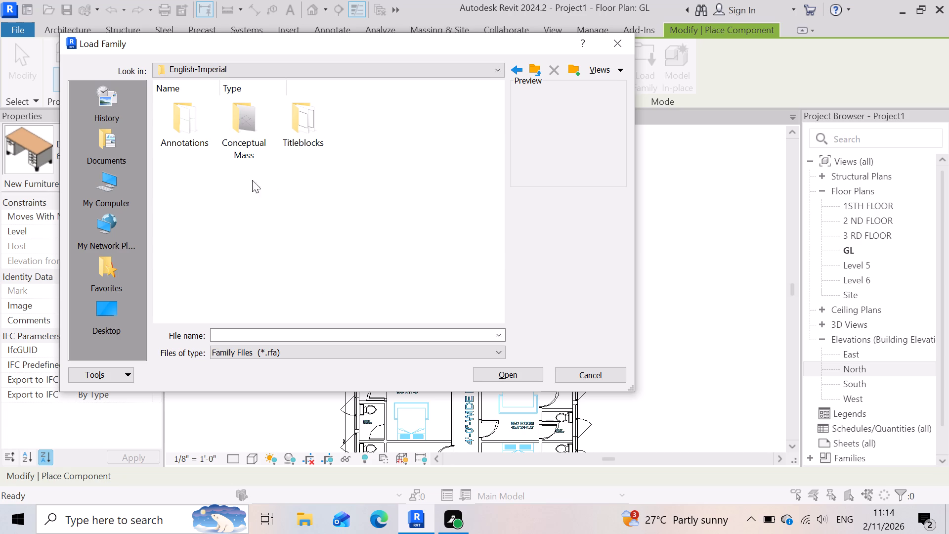
click(182, 142)
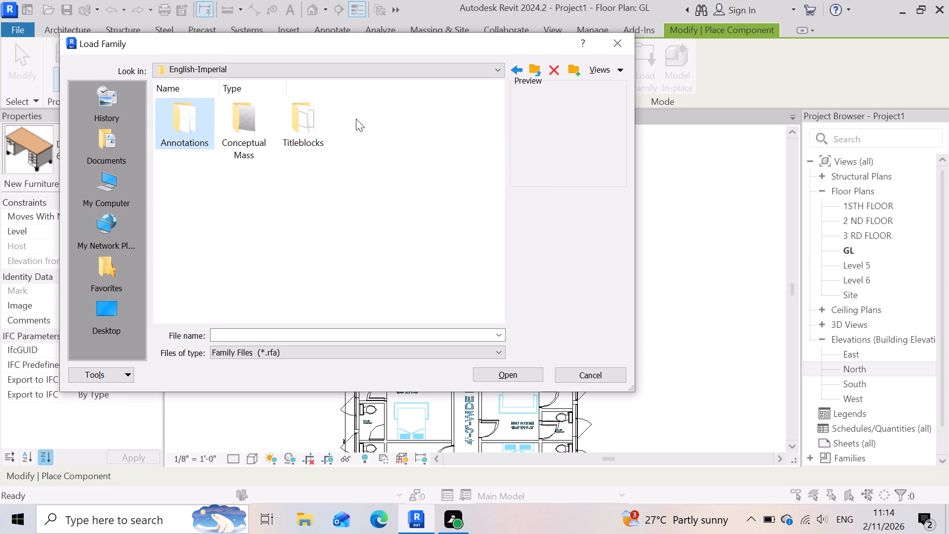
click(513, 68)
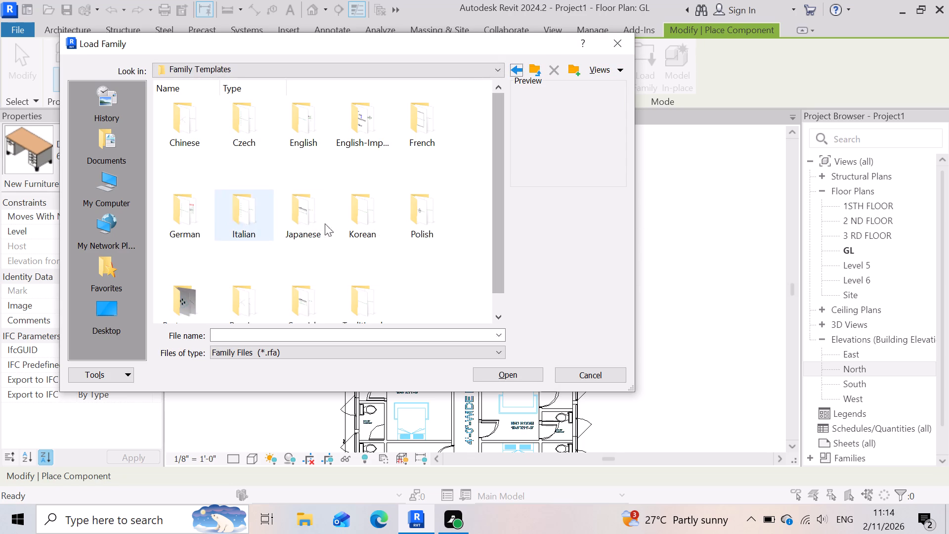
scroll(378, 167, down, 2)
double_click(299, 105)
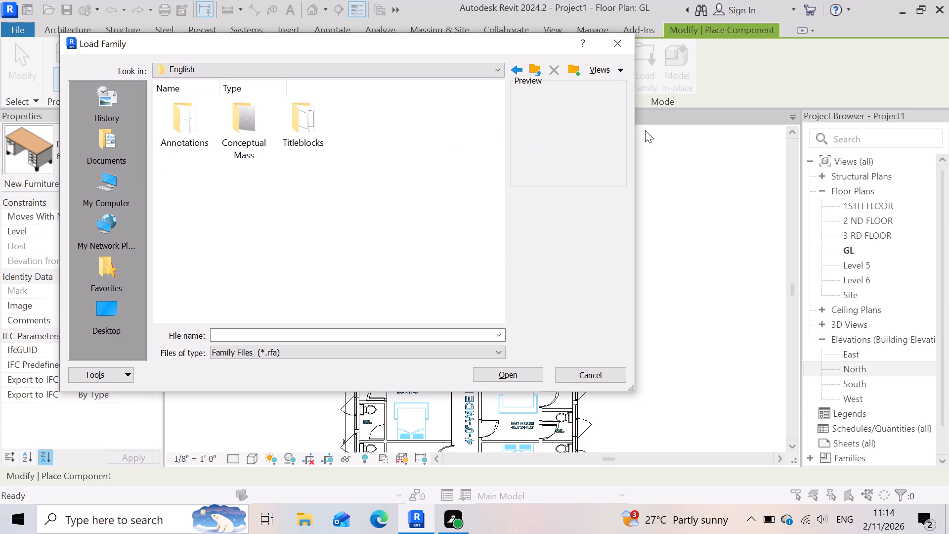
click(614, 48)
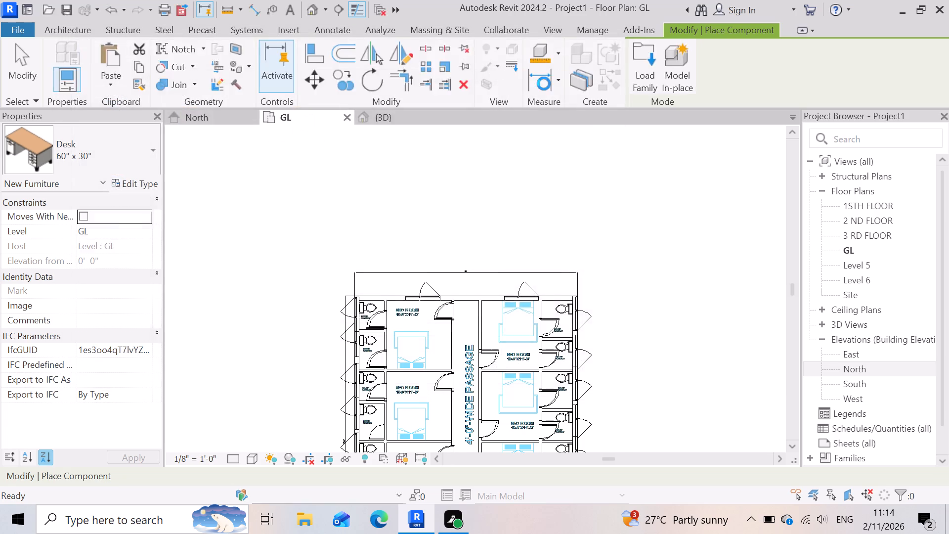
End component placement of the 60" x 30" desk over the GL bedroom plan.
click(582, 133)
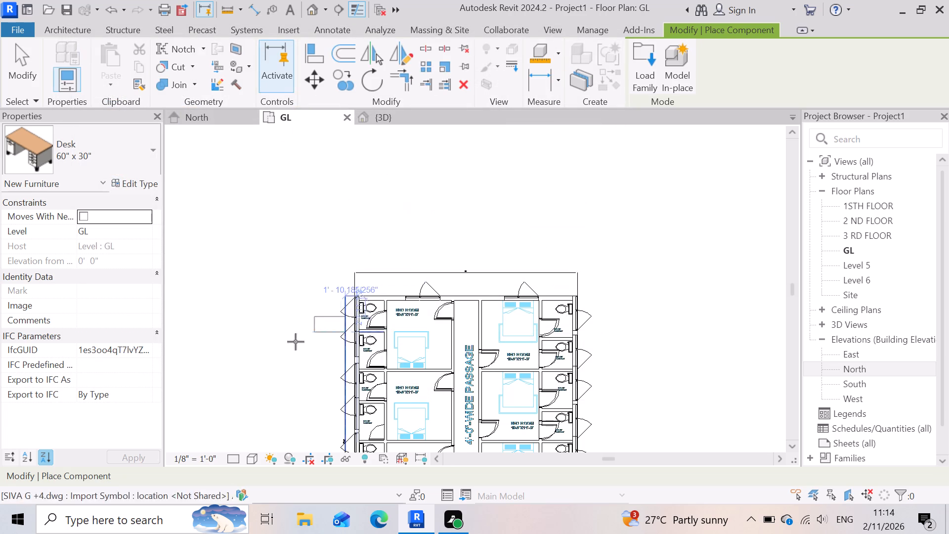
scroll(448, 292, down, 3)
scroll(393, 381, up, 12)
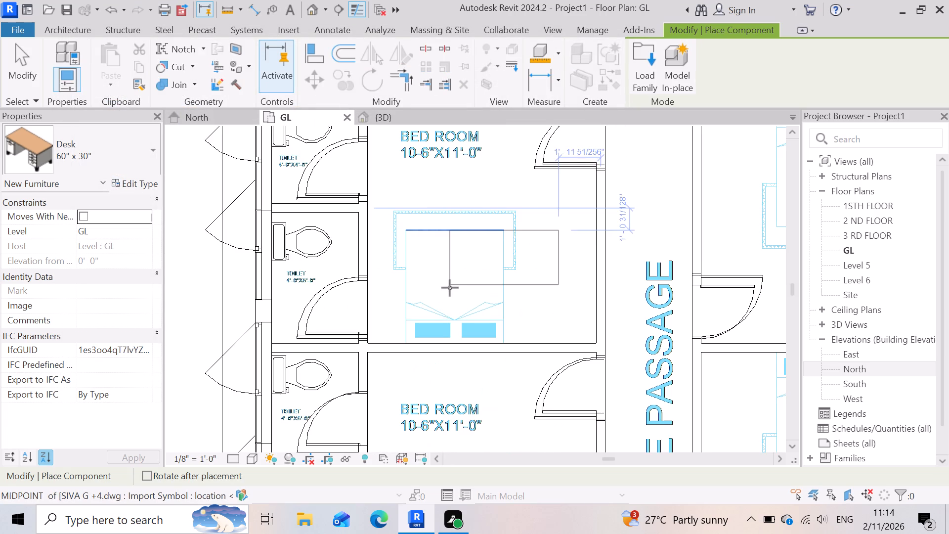
key(Escape)
scroll(411, 310, down, 6)
scroll(412, 315, up, 2)
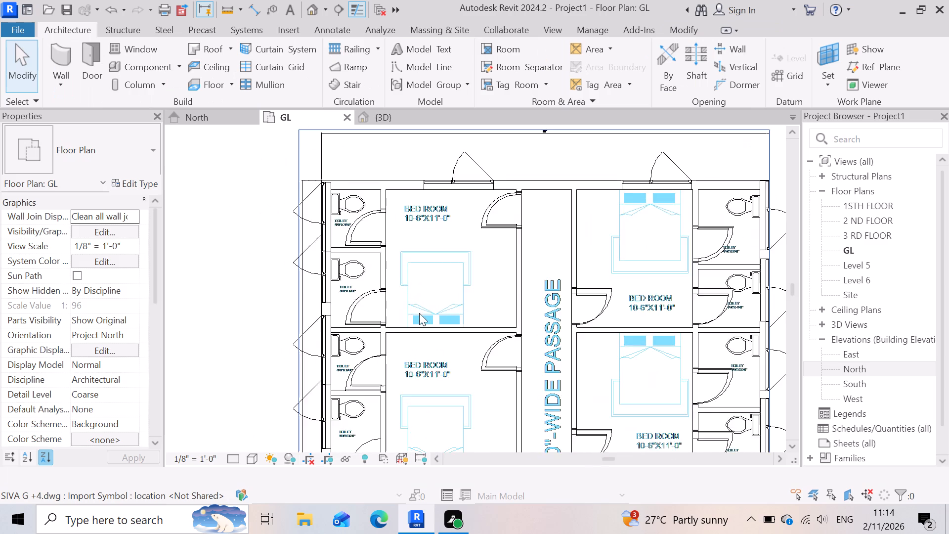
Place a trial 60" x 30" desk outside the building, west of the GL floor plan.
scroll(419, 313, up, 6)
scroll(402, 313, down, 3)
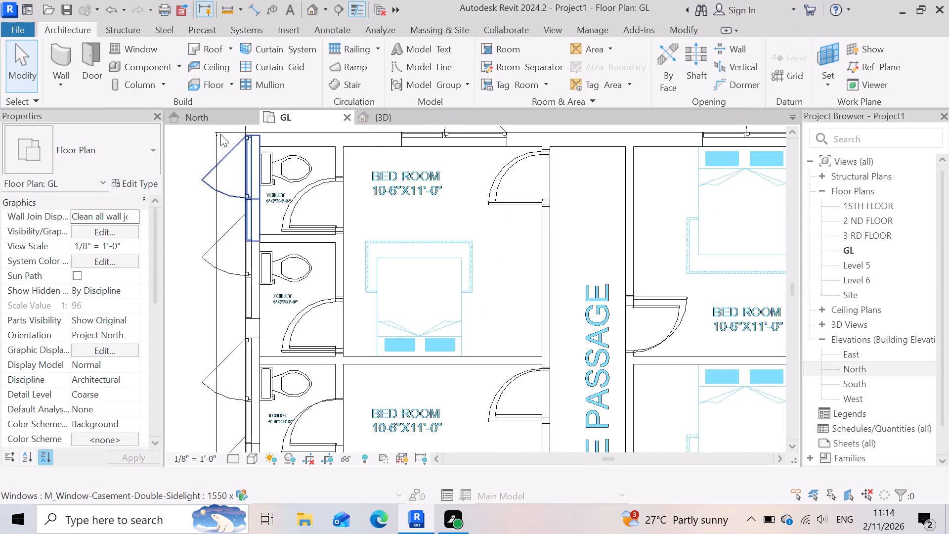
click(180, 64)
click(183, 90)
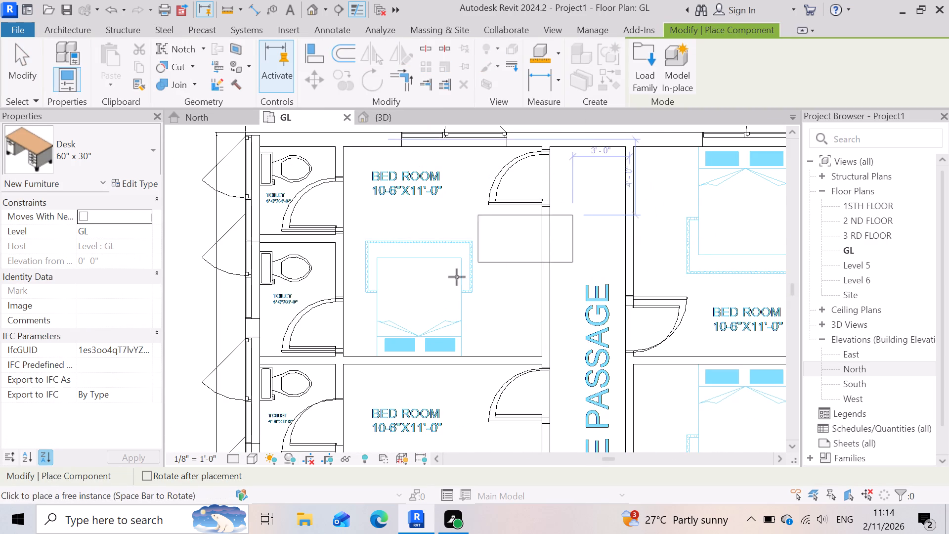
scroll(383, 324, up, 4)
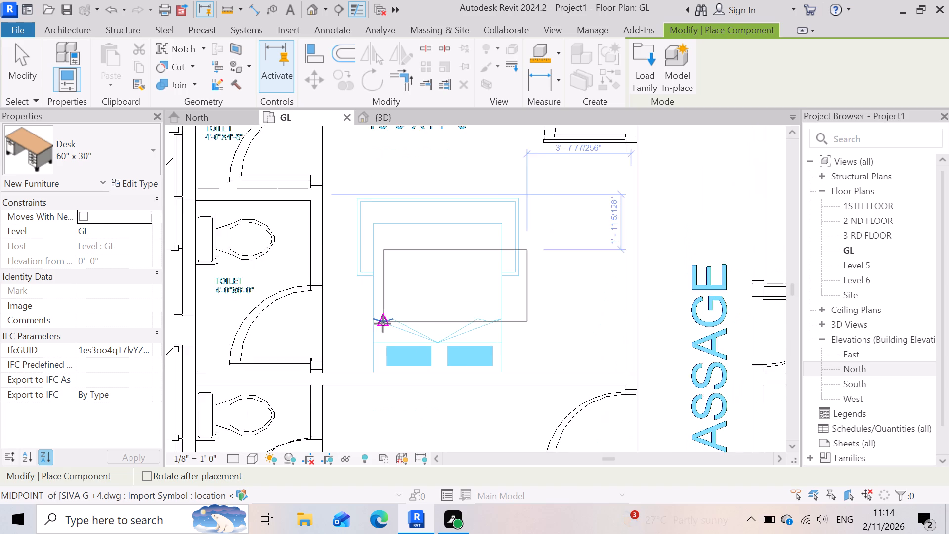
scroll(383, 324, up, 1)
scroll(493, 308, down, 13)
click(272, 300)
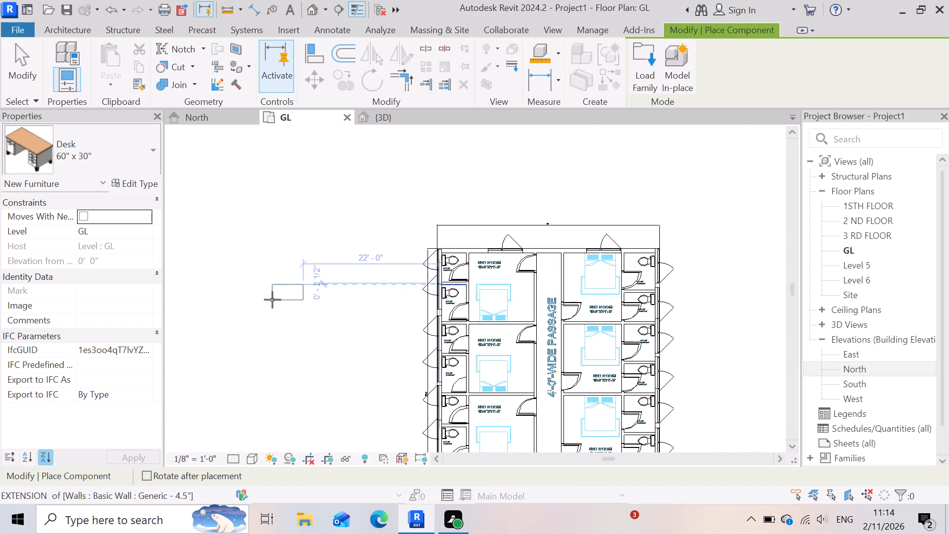
Examine the desk placed outside the building and its surroundings in the 3D view.
click(407, 119)
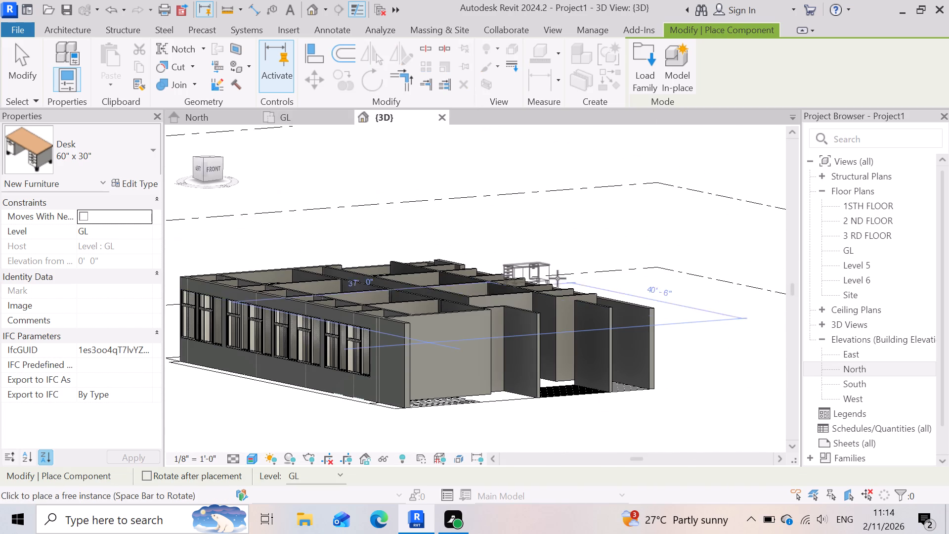
scroll(559, 278, down, 4)
scroll(296, 343, up, 8)
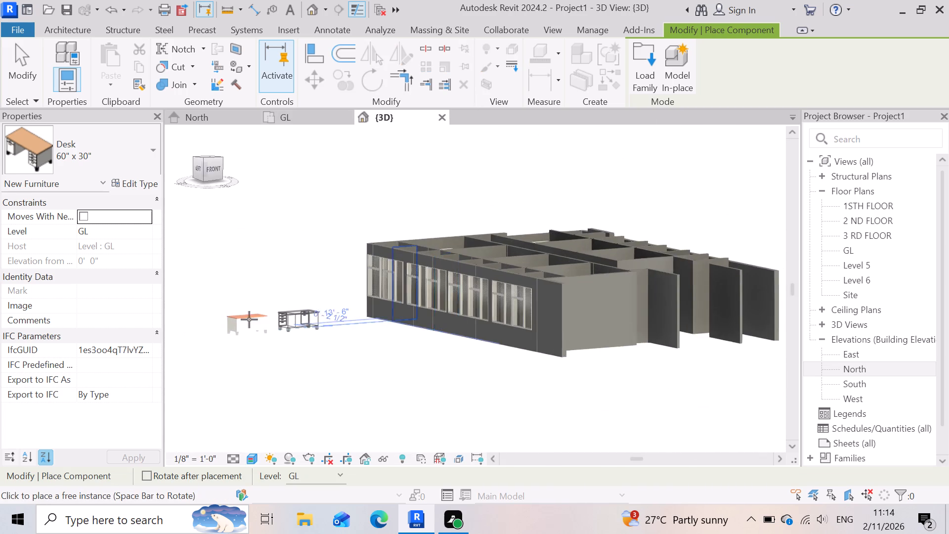
scroll(249, 319, up, 9)
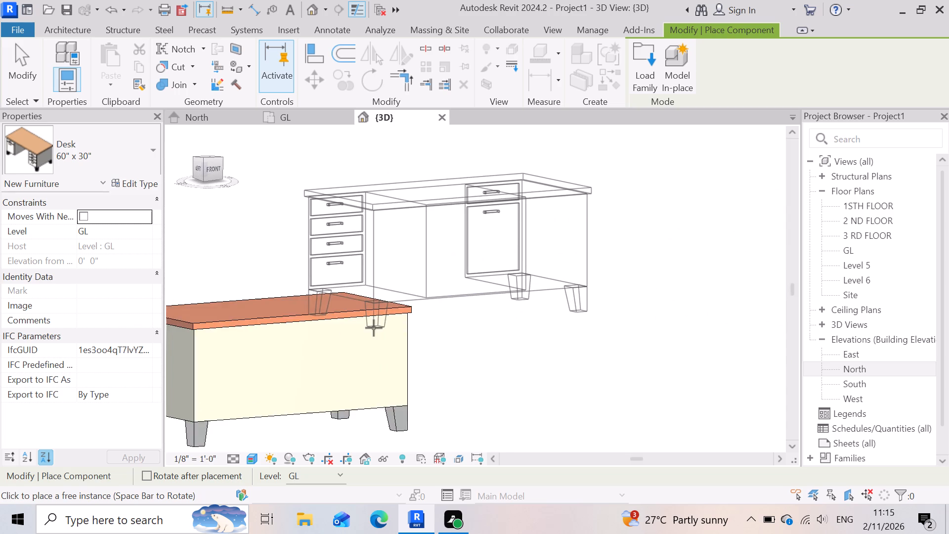
scroll(374, 328, down, 5)
scroll(320, 318, down, 4)
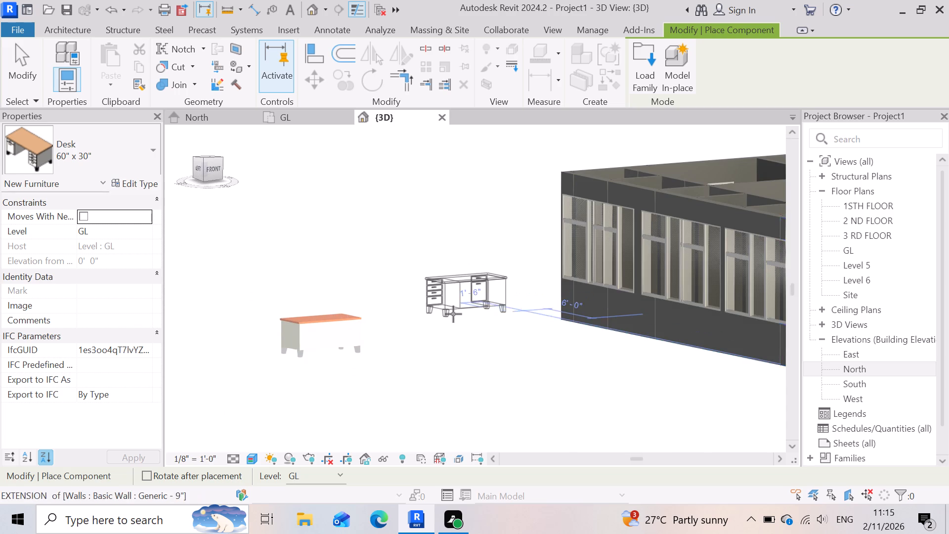
shift+middle_drag(460, 293, 429, 345)
scroll(376, 315, down, 2)
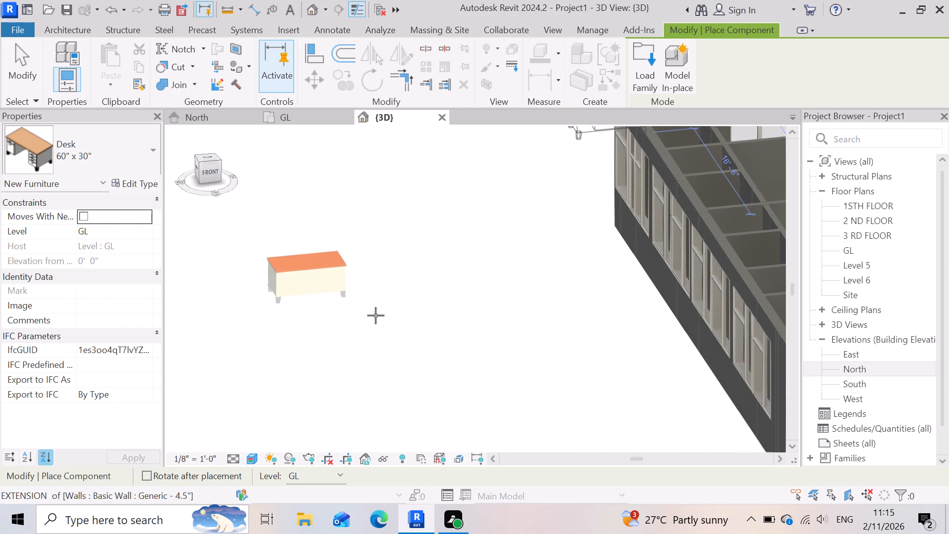
scroll(376, 315, down, 5)
scroll(584, 324, up, 12)
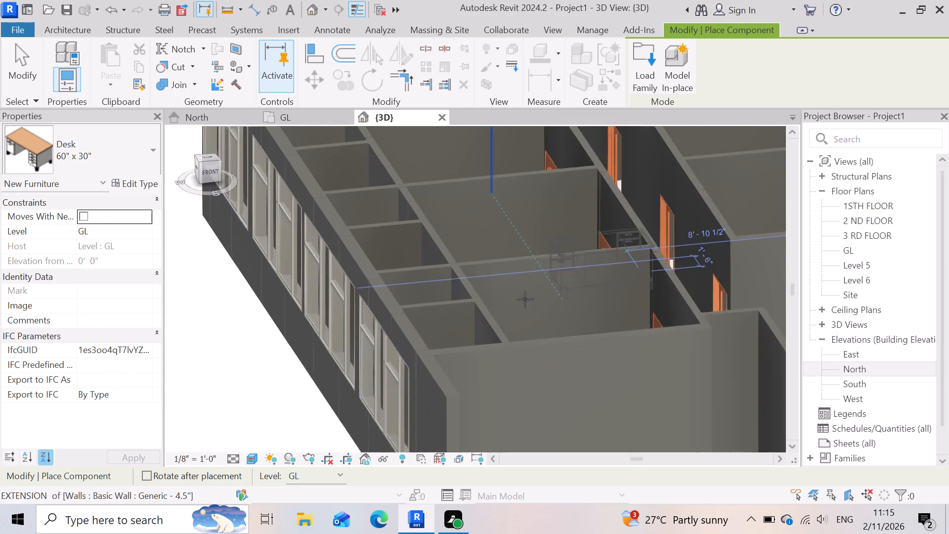
In the GL plan, place 60" x 30" desks over the beds in the second and third bedrooms west of the passage.
click(302, 113)
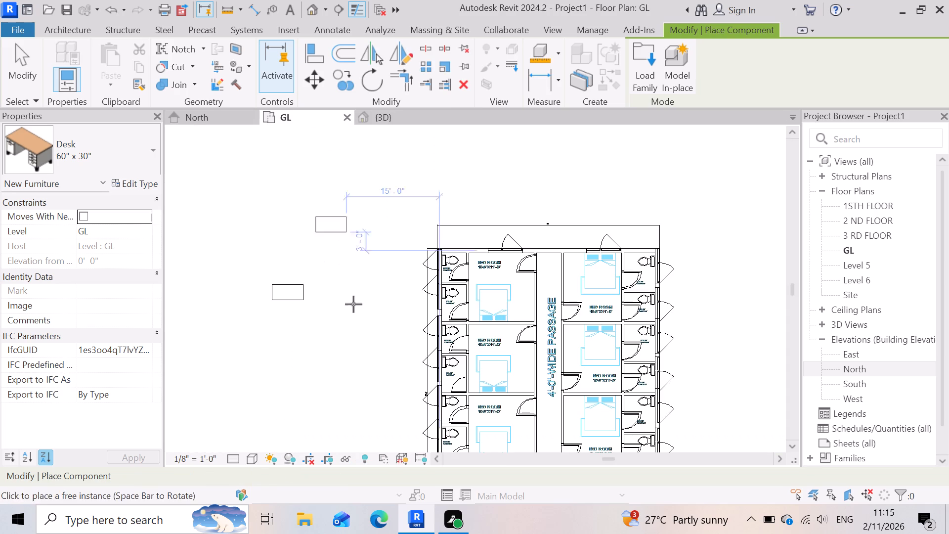
scroll(504, 302, down, 3)
scroll(486, 426, down, 1)
scroll(488, 420, up, 3)
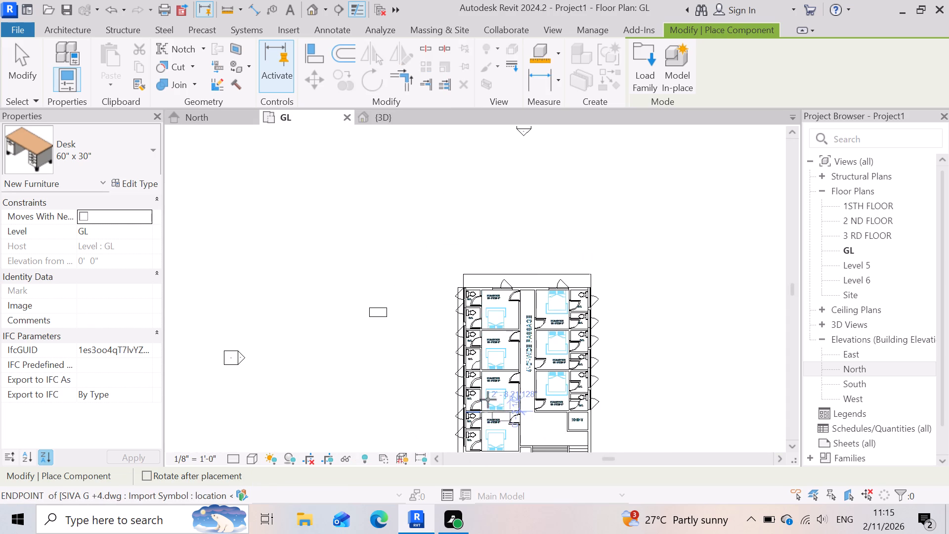
scroll(497, 382, up, 8)
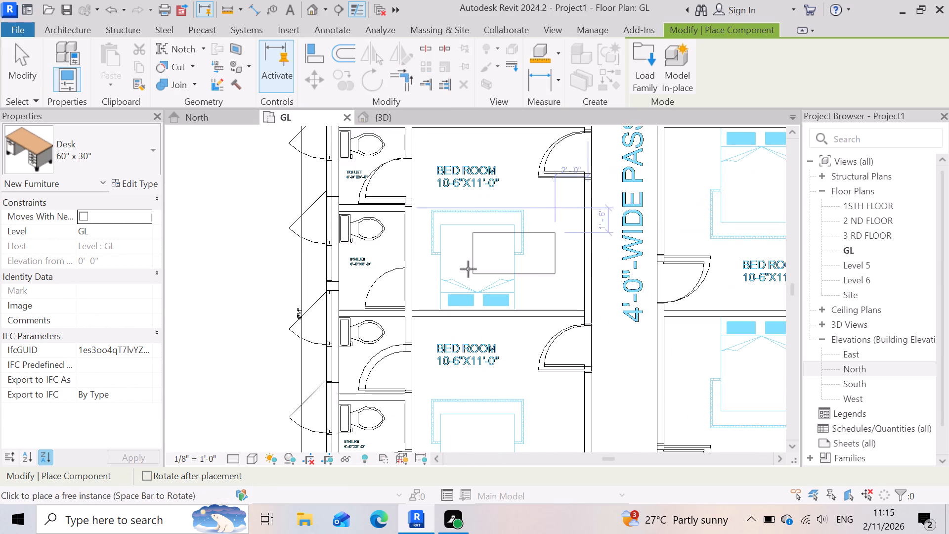
click(438, 269)
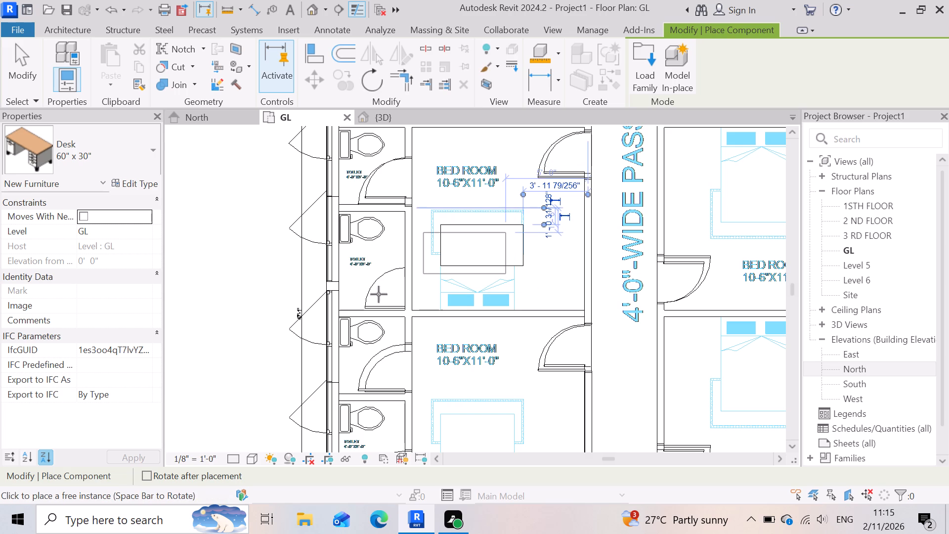
scroll(395, 294, down, 4)
scroll(422, 401, up, 6)
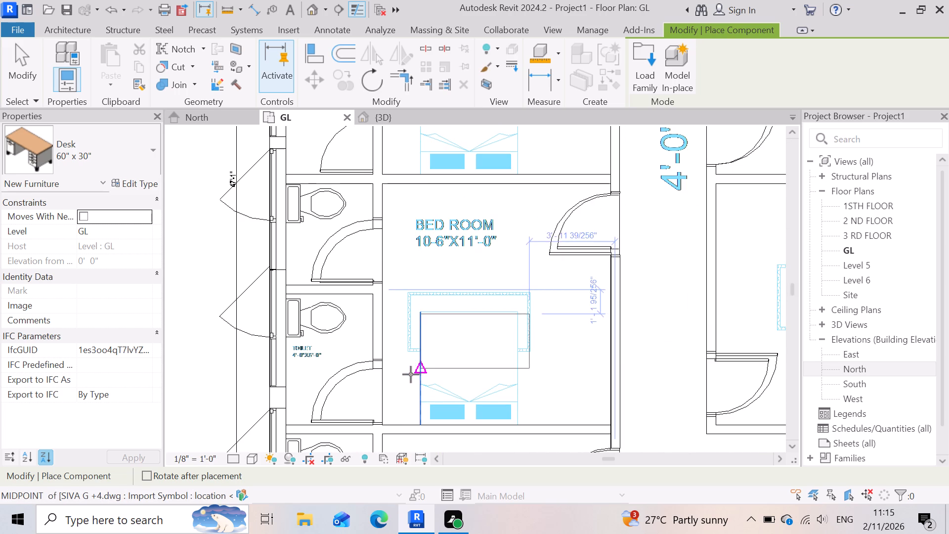
click(415, 368)
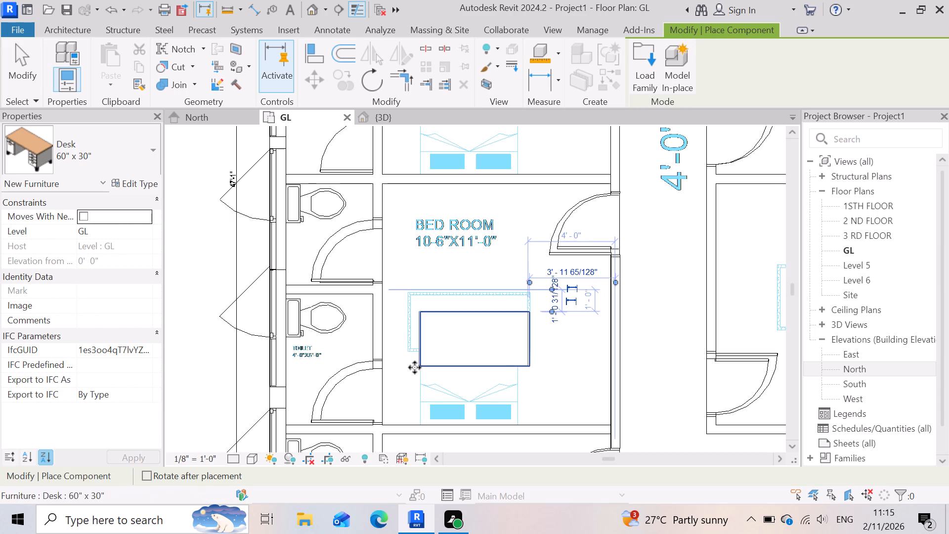
Place 60" x 30" desks over the beds in the three bedrooms east of the passage.
scroll(404, 366, down, 8)
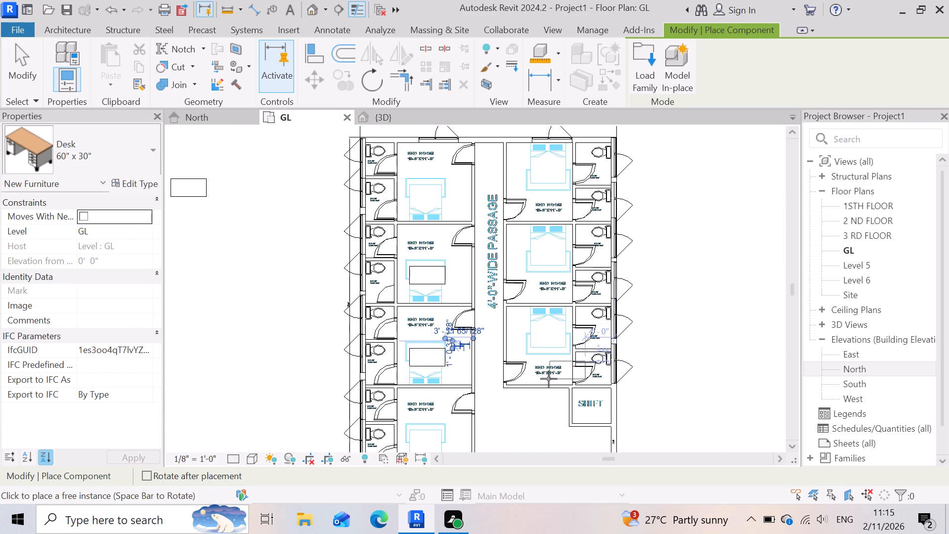
scroll(560, 335, up, 8)
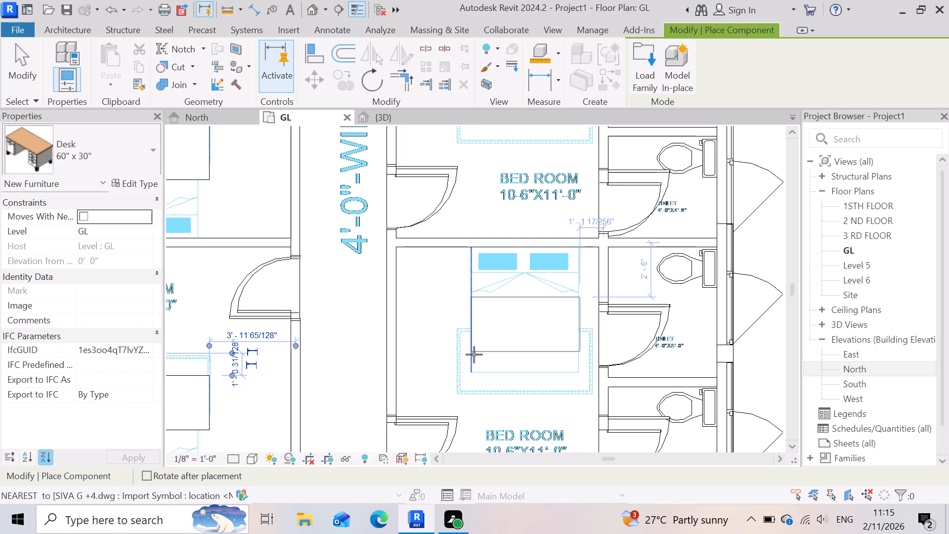
click(474, 355)
scroll(490, 396, down, 8)
scroll(499, 321, up, 5)
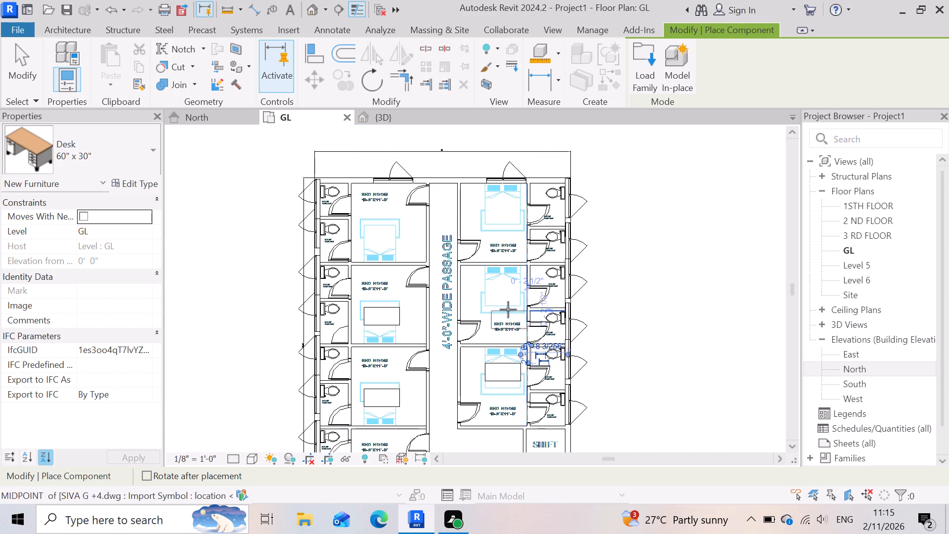
scroll(508, 310, up, 6)
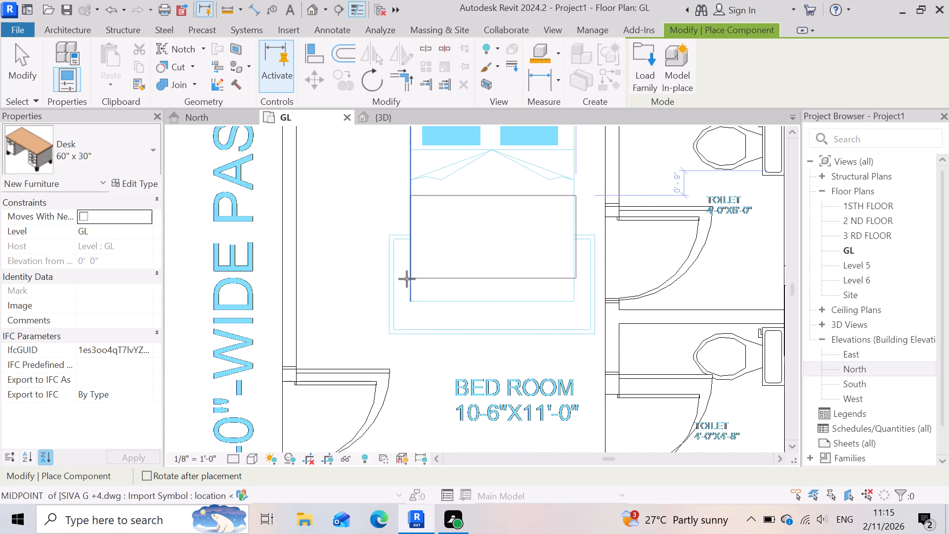
click(415, 279)
scroll(462, 365, down, 8)
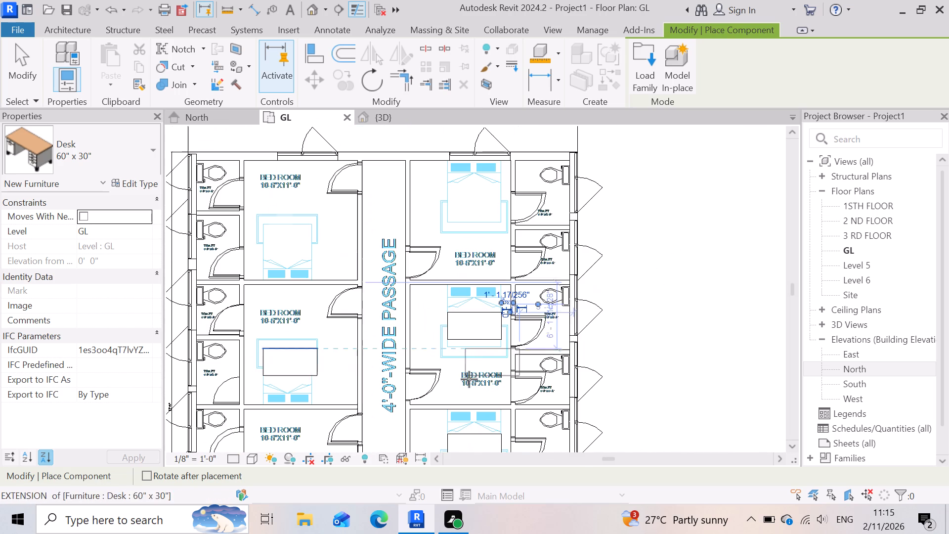
scroll(505, 225, up, 5)
scroll(510, 335, down, 4)
scroll(449, 201, up, 1)
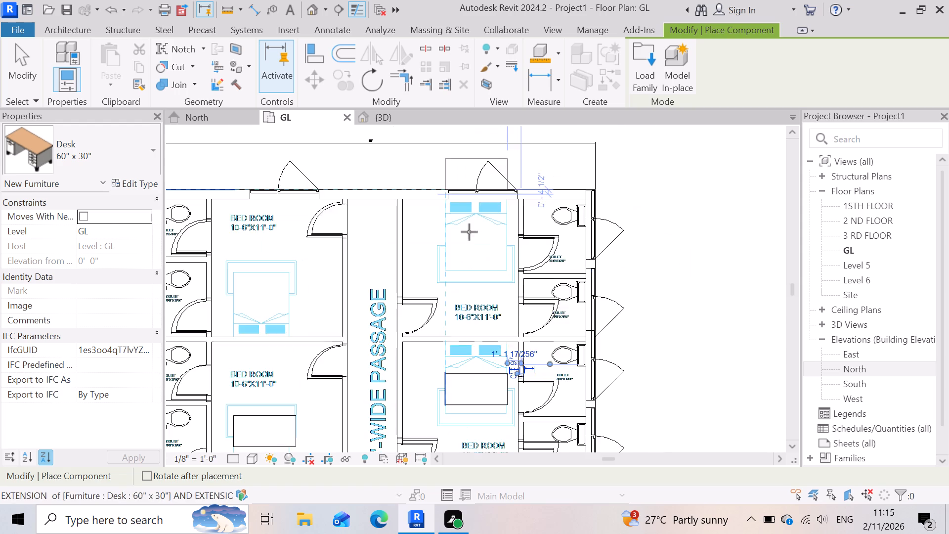
scroll(549, 345, down, 3)
scroll(504, 267, up, 8)
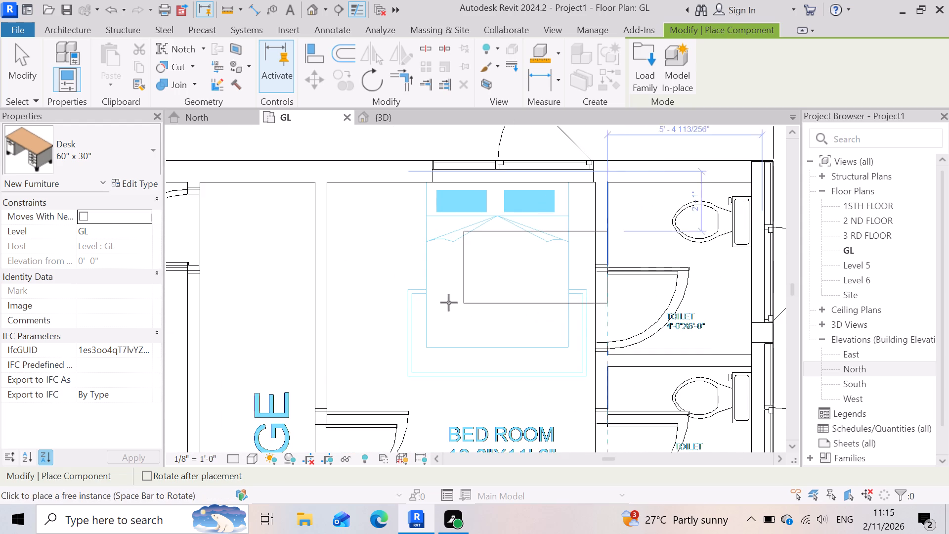
click(426, 300)
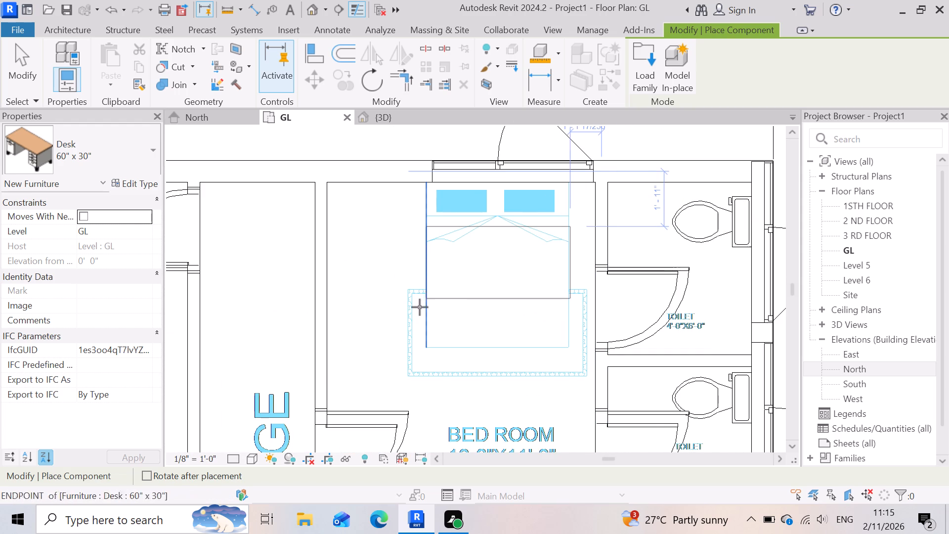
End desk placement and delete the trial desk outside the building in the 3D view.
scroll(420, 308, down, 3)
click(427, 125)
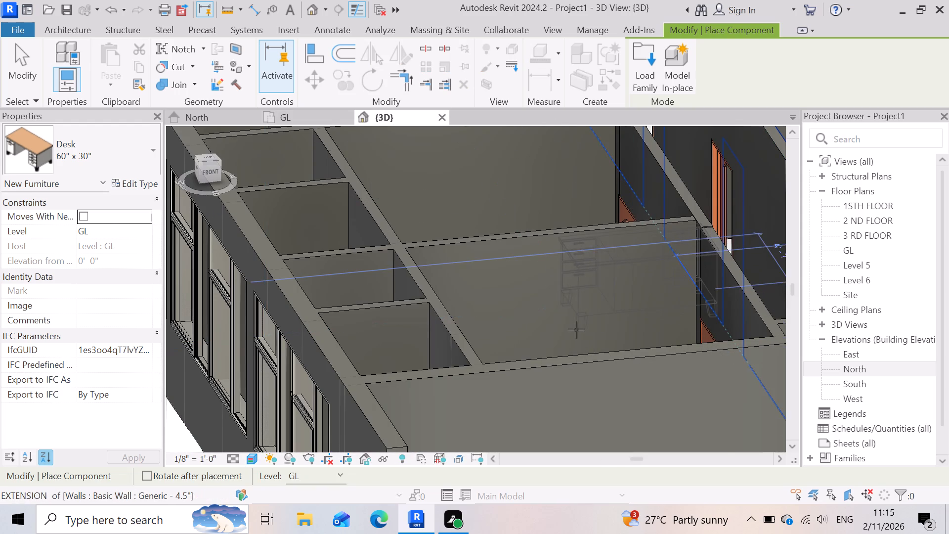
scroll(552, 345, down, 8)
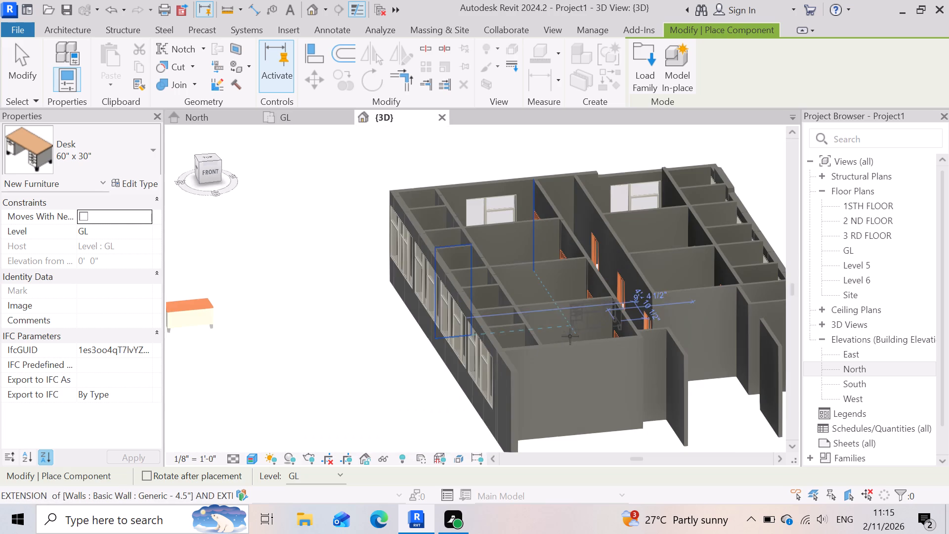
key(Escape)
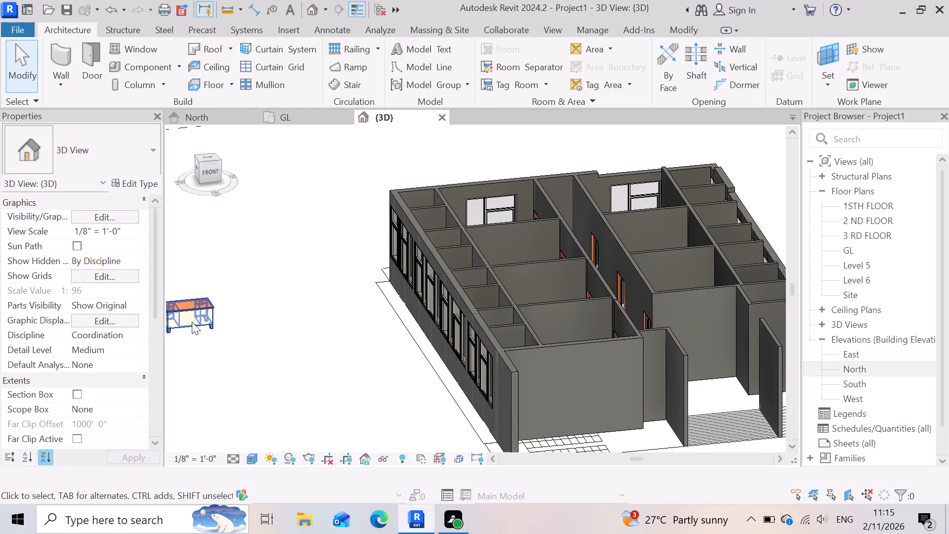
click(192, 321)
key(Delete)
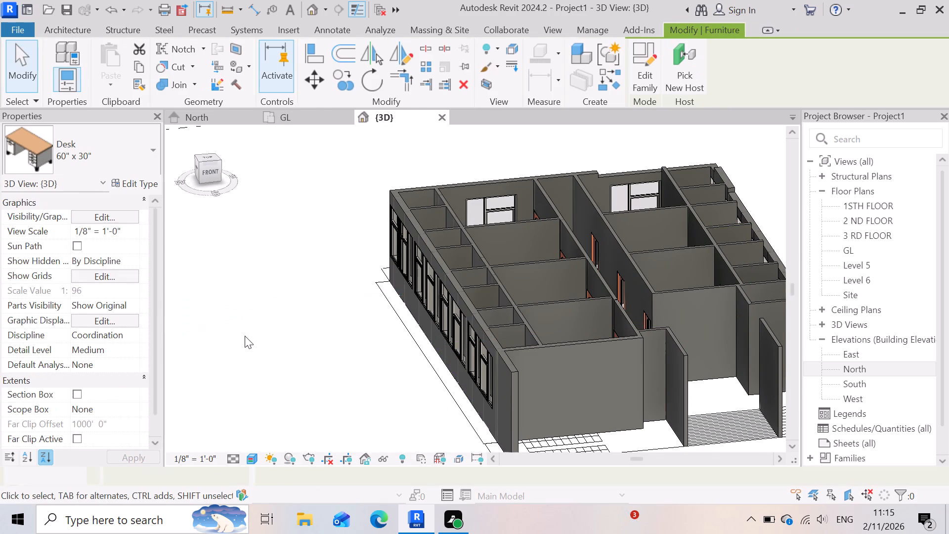
Examine the desks inside the bedrooms on both sides of the passage from above in the 3D view.
scroll(253, 335, down, 3)
shift+middle_drag(482, 302, 493, 277)
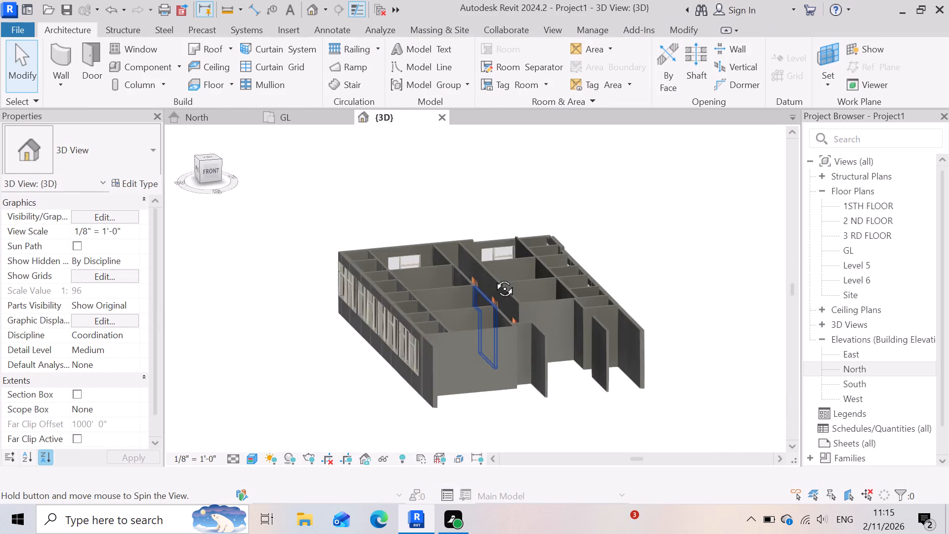
shift+middle_drag(493, 277, 478, 394)
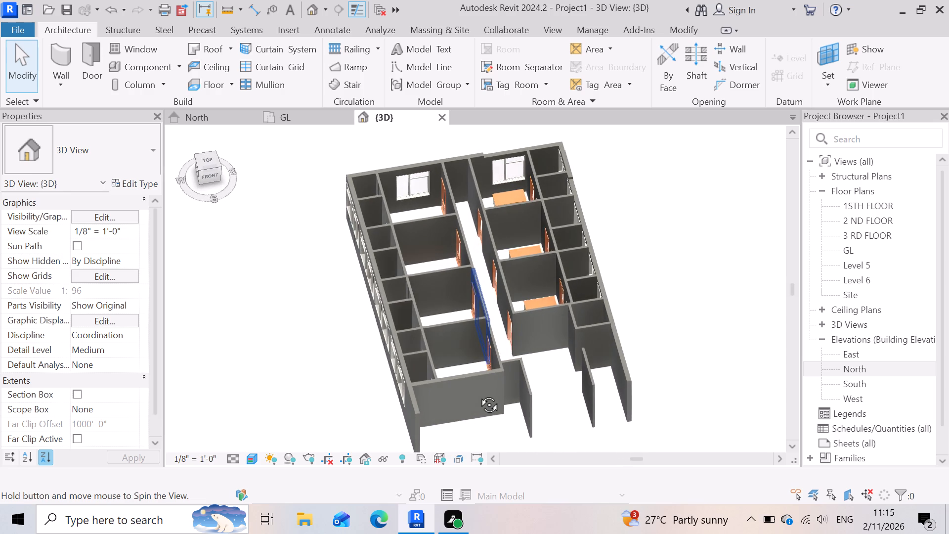
scroll(522, 331, up, 15)
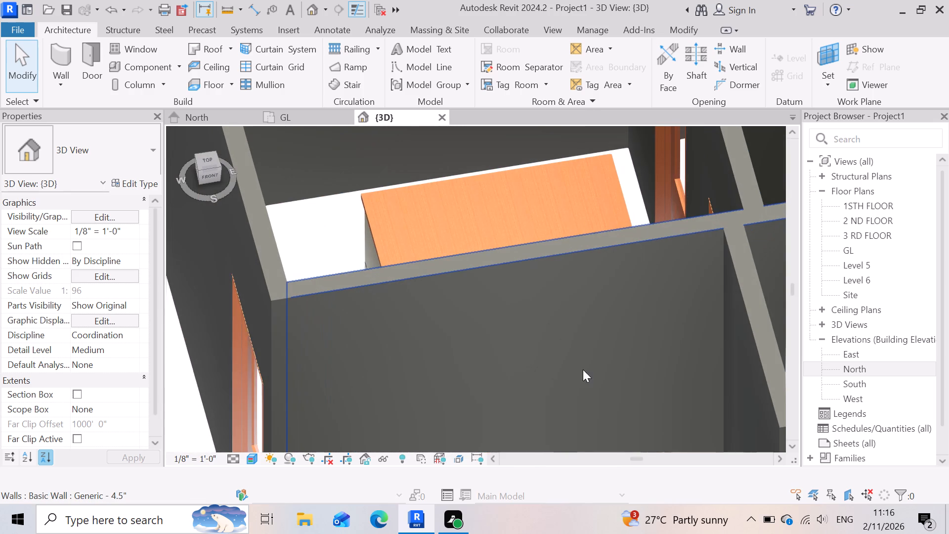
shift+middle_drag(584, 314, 570, 365)
scroll(570, 365, down, 13)
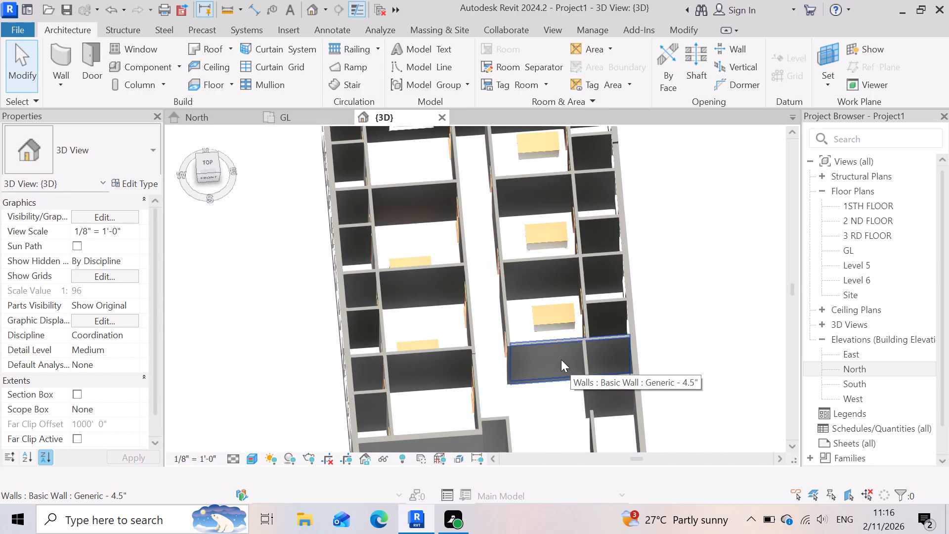
scroll(547, 382, down, 4)
scroll(450, 354, up, 7)
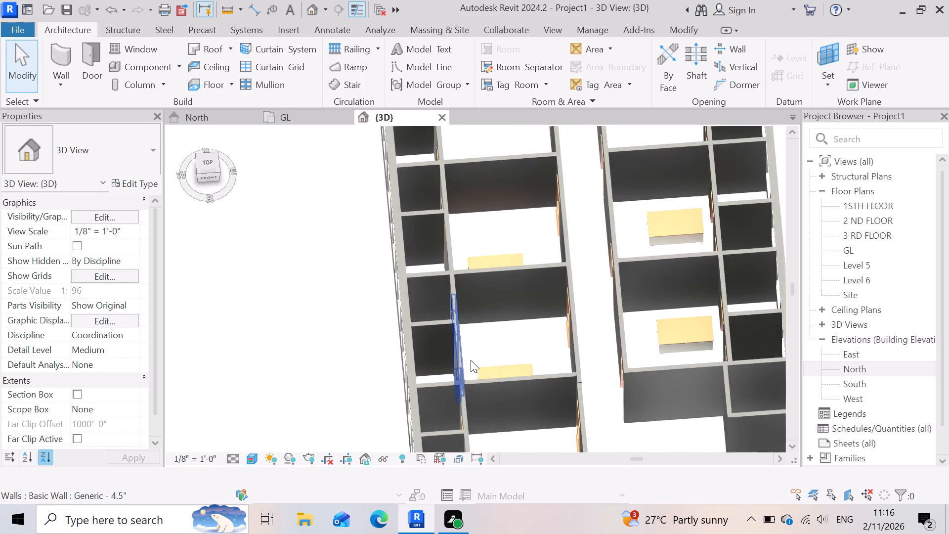
scroll(471, 360, up, 5)
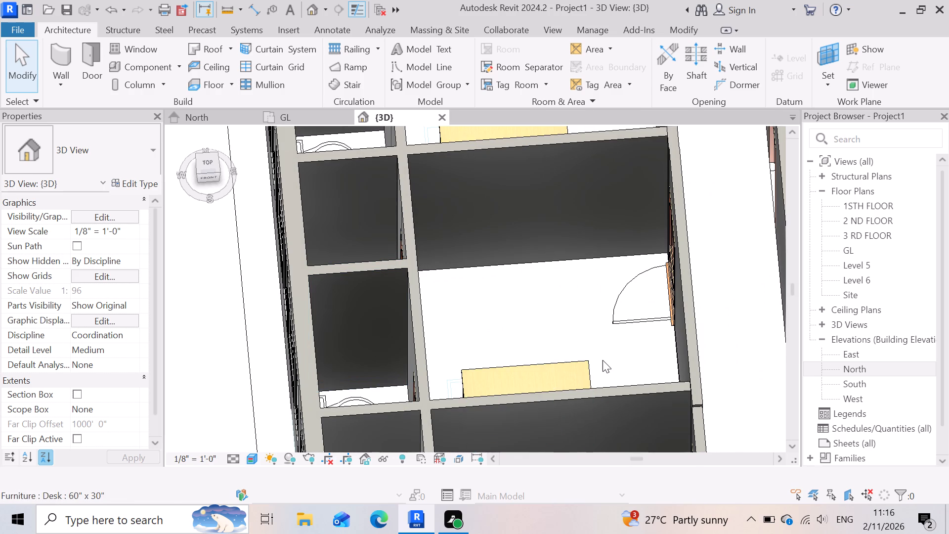
scroll(600, 342, down, 3)
scroll(427, 393, up, 2)
scroll(560, 360, up, 2)
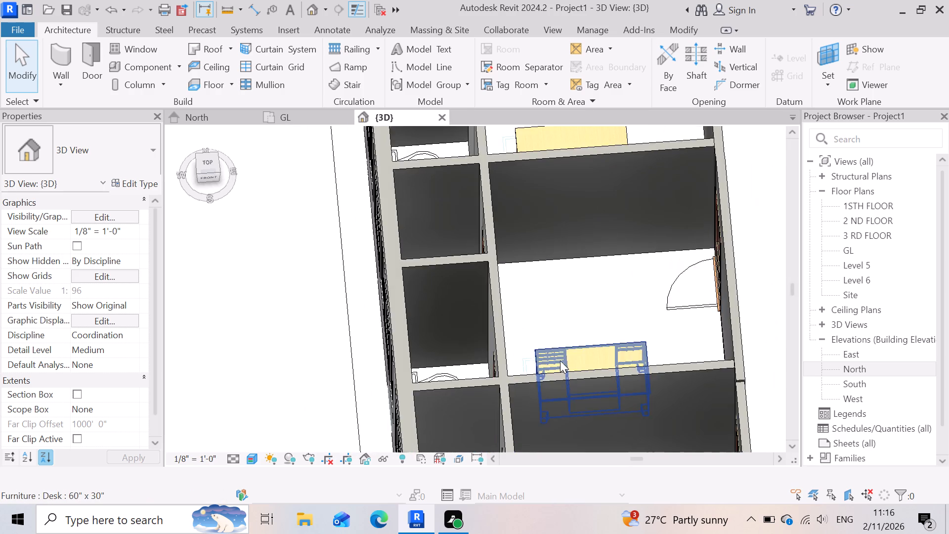
Examine the desks against the bedroom walls west of the passage in the 3D view.
scroll(560, 360, up, 5)
click(500, 371)
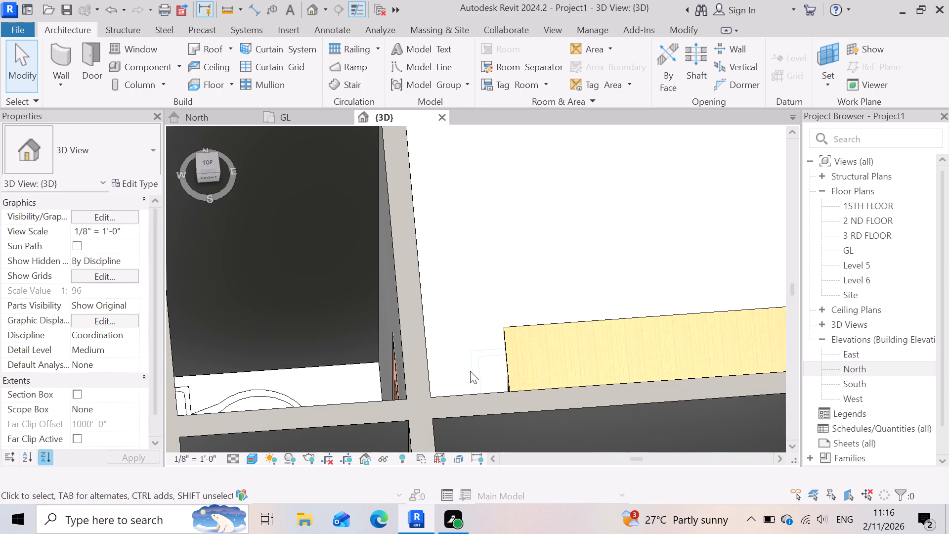
scroll(588, 310, down, 4)
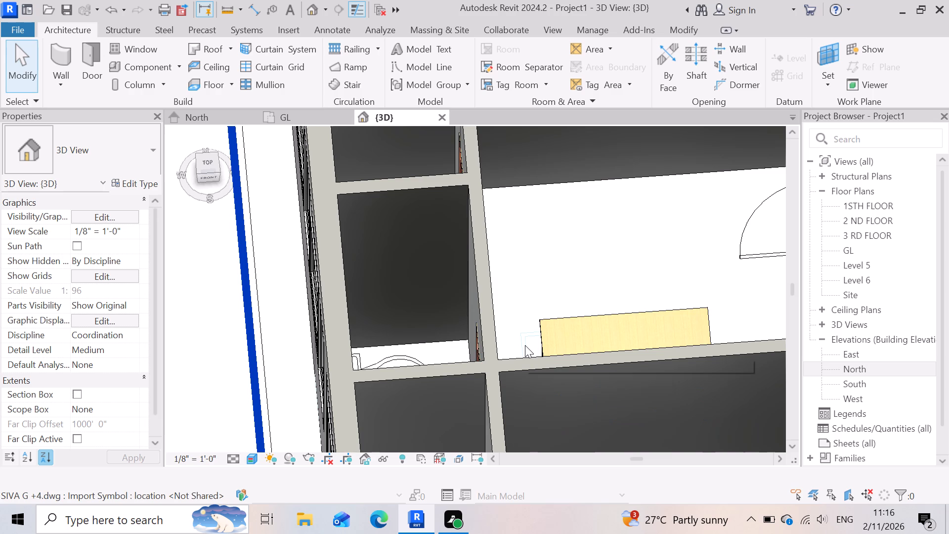
scroll(574, 324, down, 5)
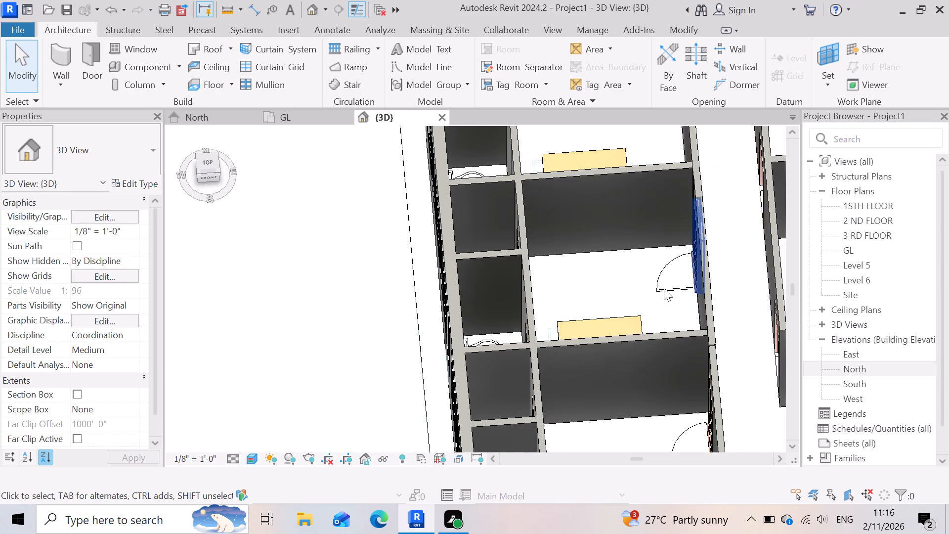
scroll(664, 288, up, 3)
scroll(469, 310, down, 4)
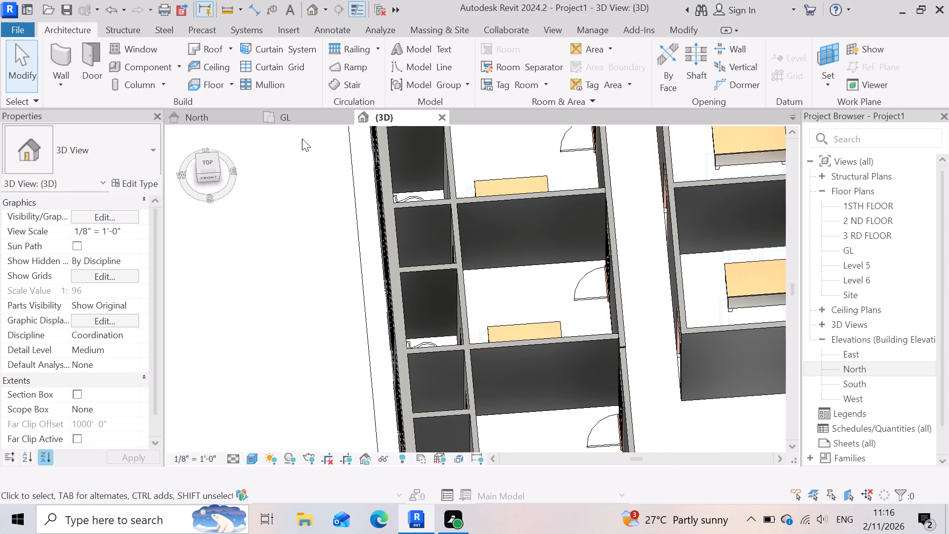
In the GL plan, compare the desk positions with the CAD beds in the bedrooms on both sides of the passage.
click(304, 122)
scroll(529, 226, down, 4)
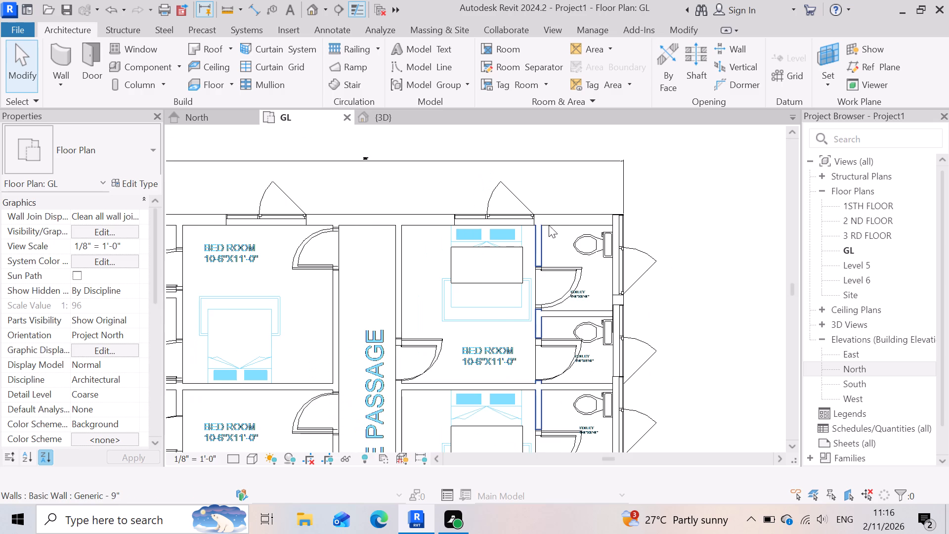
scroll(553, 280, down, 3)
scroll(512, 335, up, 2)
scroll(533, 243, up, 4)
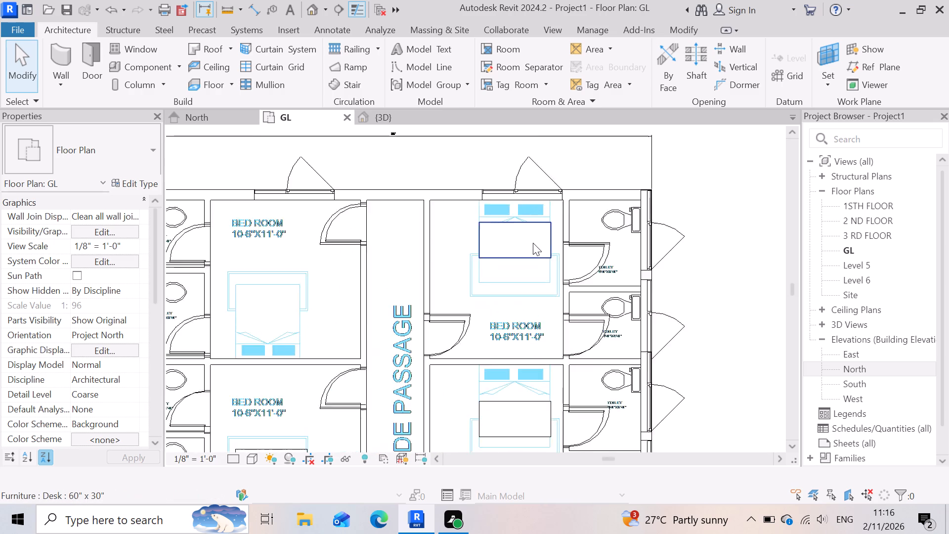
scroll(533, 243, up, 3)
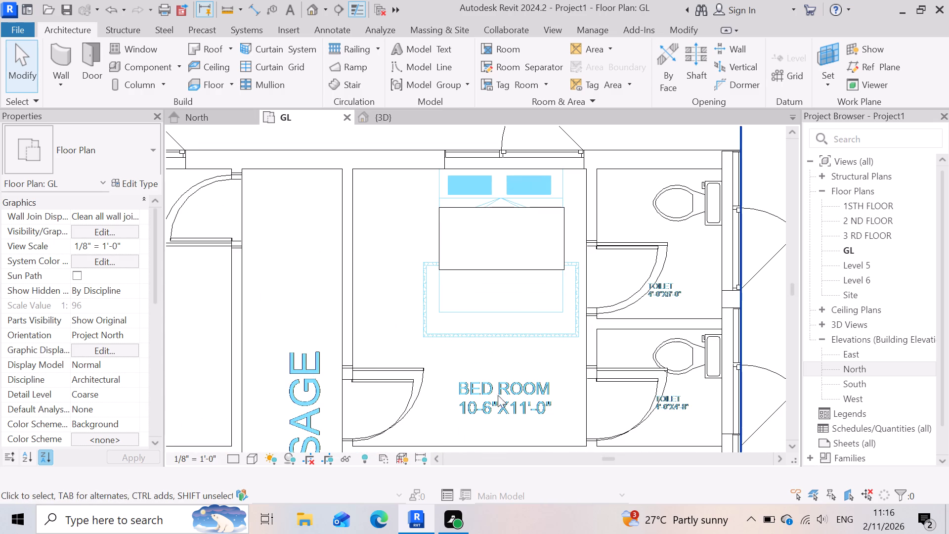
scroll(583, 320, down, 3)
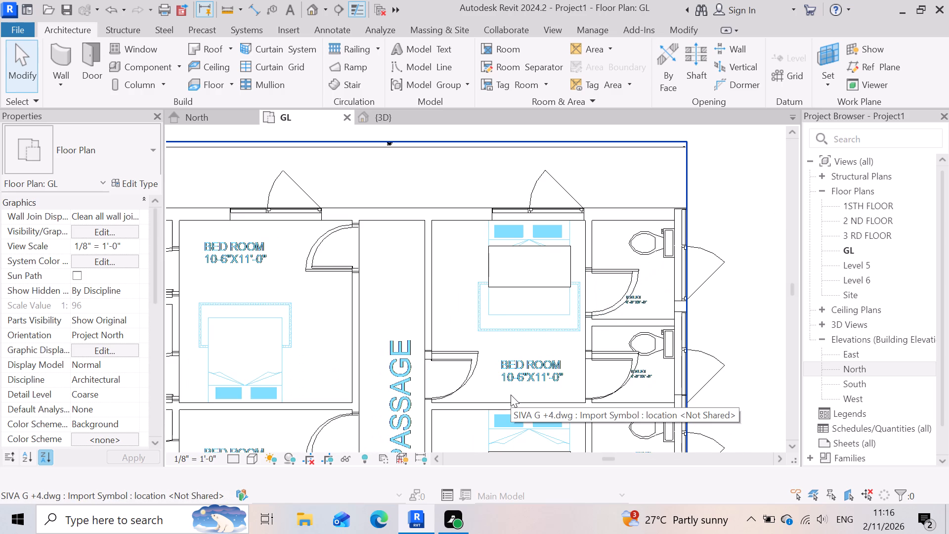
scroll(594, 289, down, 6)
scroll(596, 294, up, 1)
scroll(596, 302, down, 1)
scroll(424, 324, up, 1)
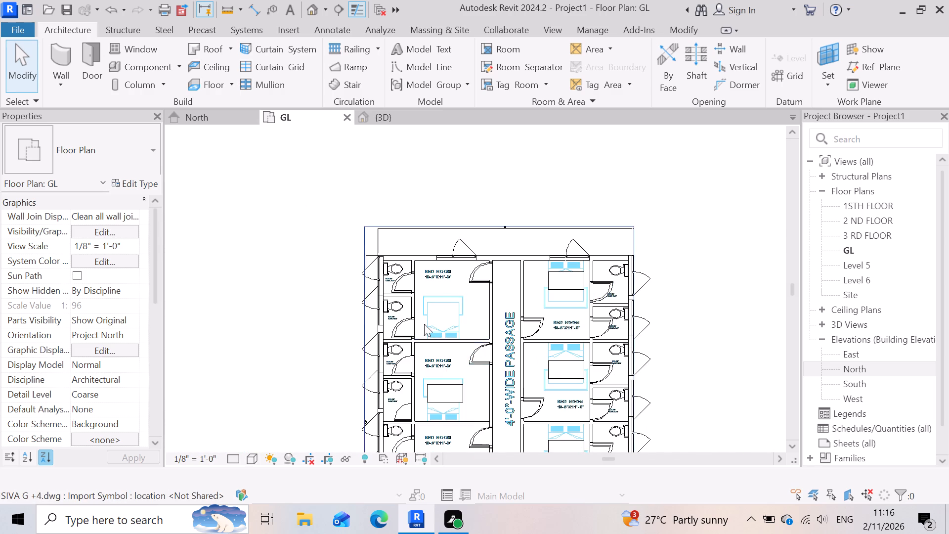
scroll(424, 324, up, 1)
scroll(439, 284, up, 7)
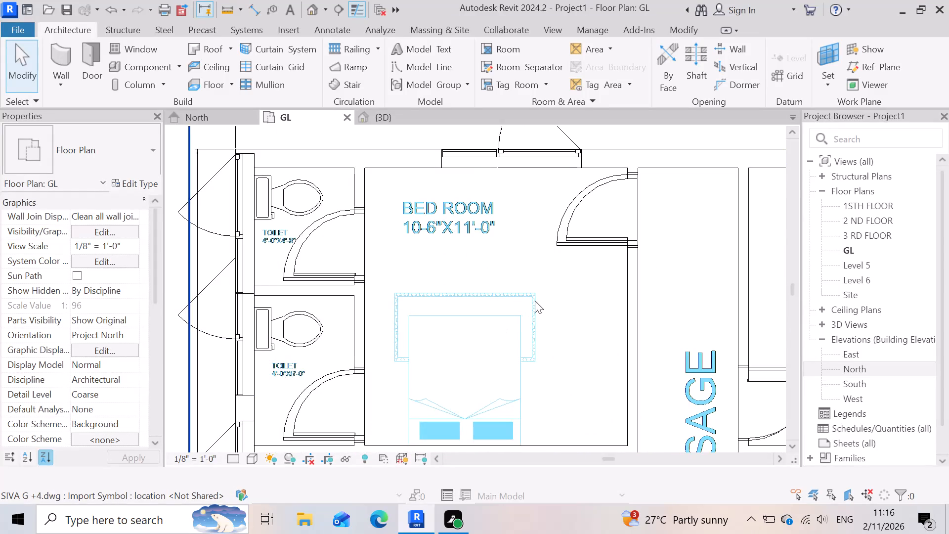
scroll(535, 301, down, 4)
scroll(452, 347, up, 4)
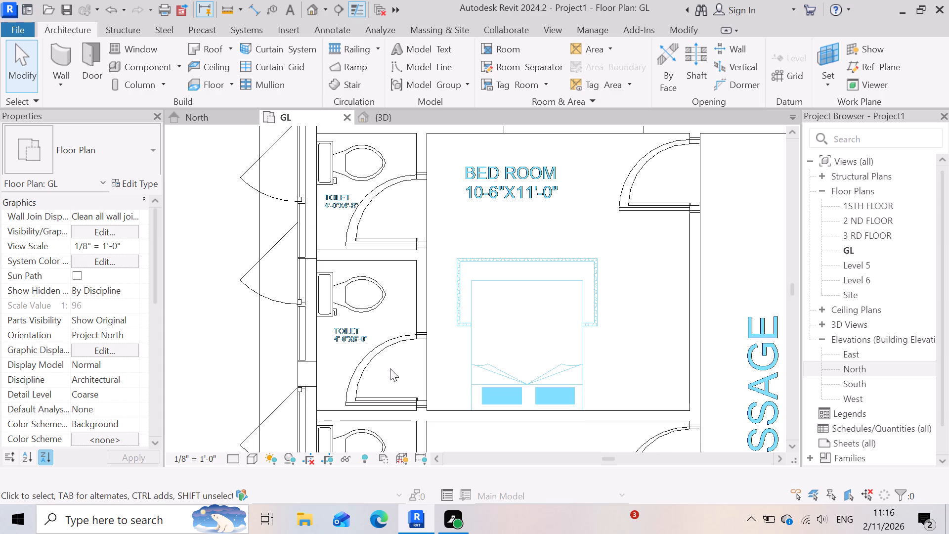
scroll(586, 399, down, 3)
scroll(476, 302, down, 4)
scroll(534, 322, up, 9)
scroll(392, 330, up, 1)
scroll(443, 323, down, 7)
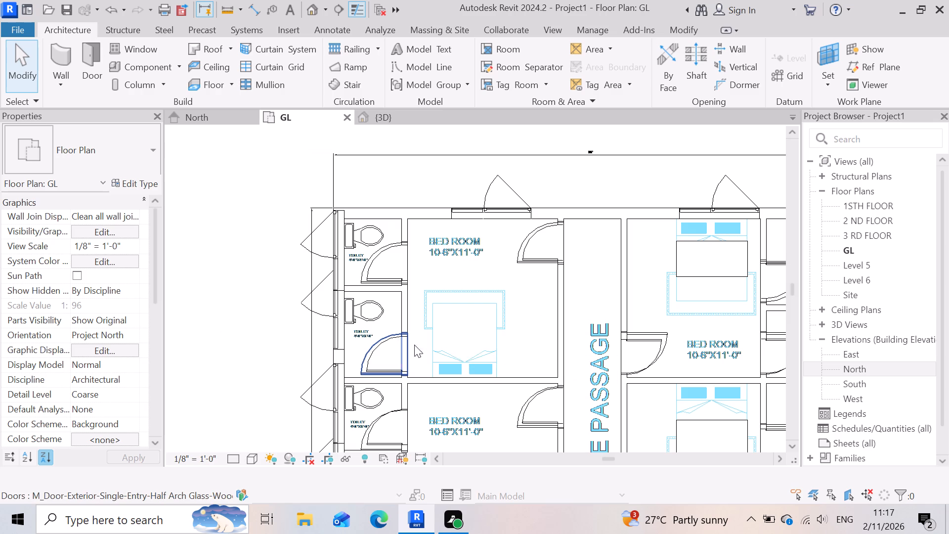
scroll(503, 342, down, 6)
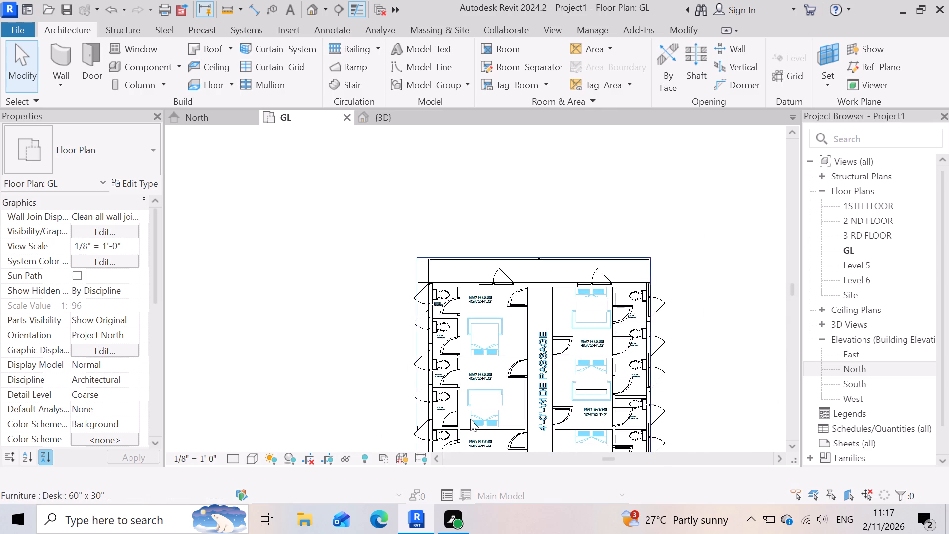
Draw a short model line, about 10 inches long, from the CAD rug outline to the desk in the second bedroom west of the passage.
scroll(471, 420, up, 17)
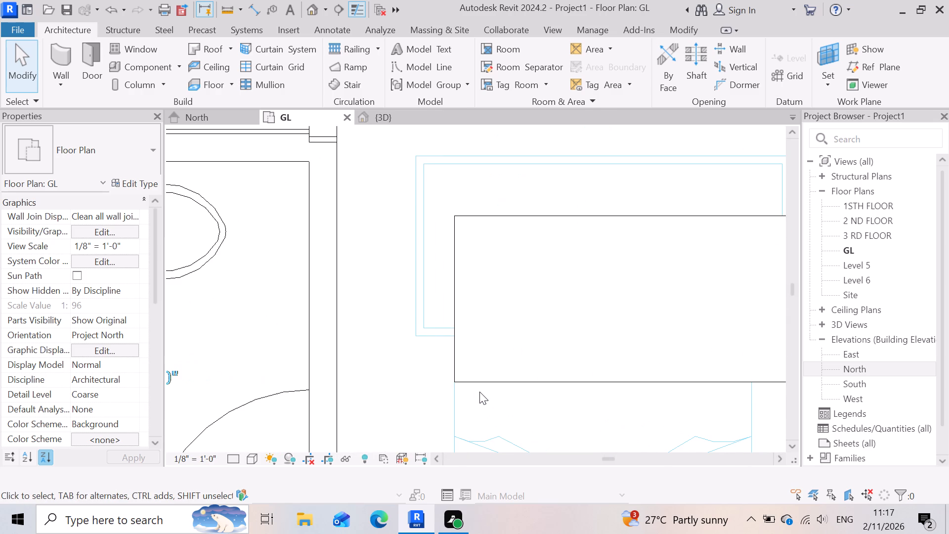
scroll(492, 335, down, 4)
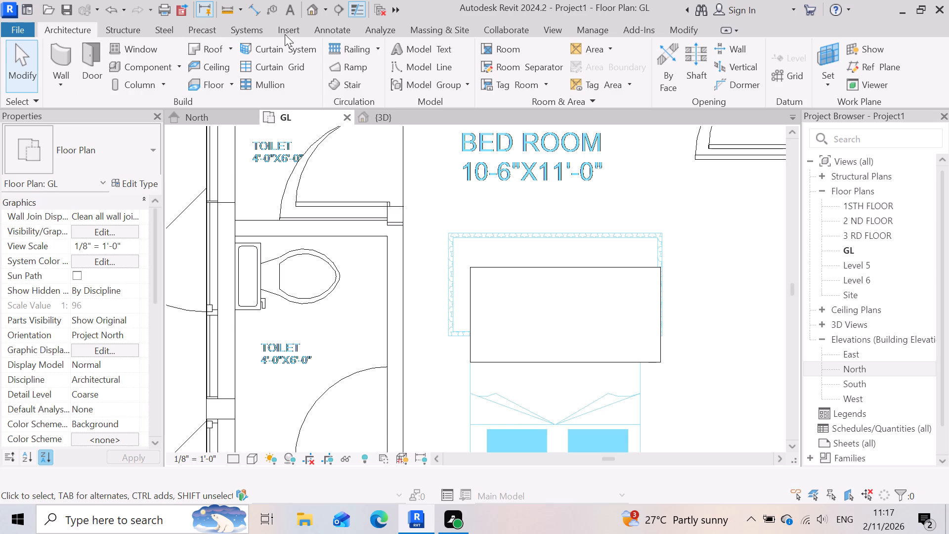
click(428, 61)
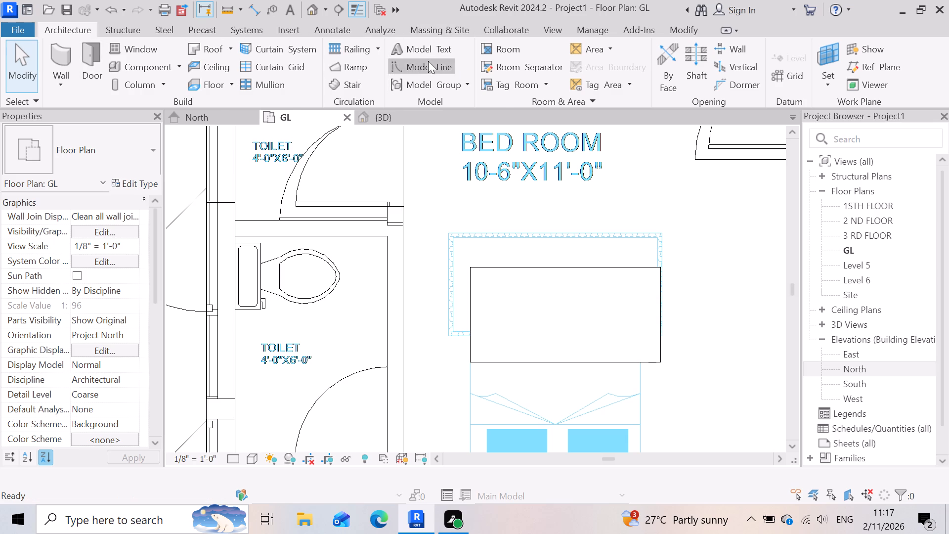
click(299, 52)
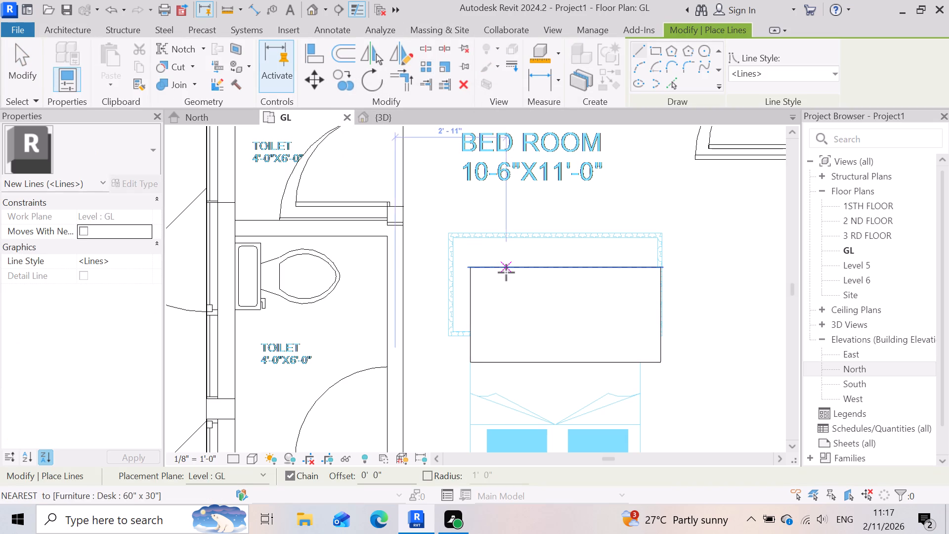
scroll(506, 272, up, 3)
click(521, 220)
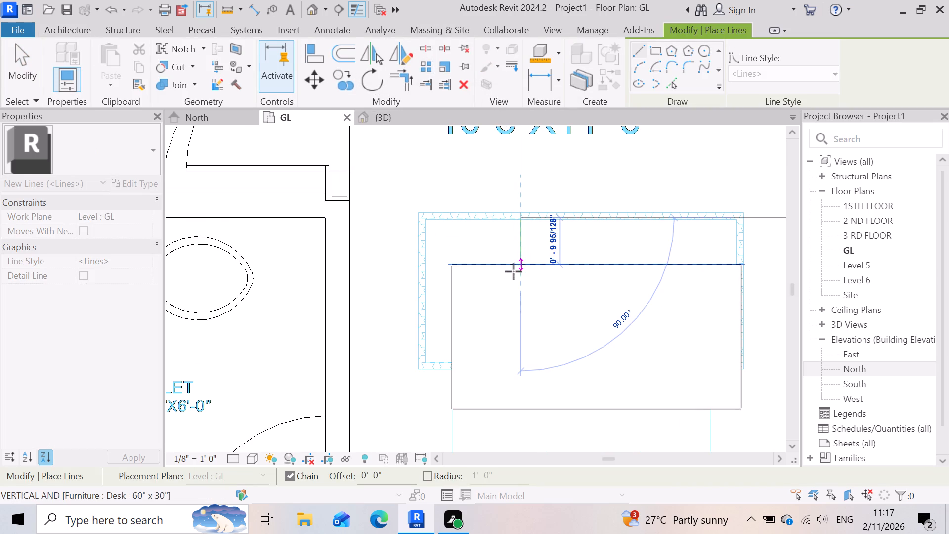
click(514, 271)
key(Escape)
key(Escape)
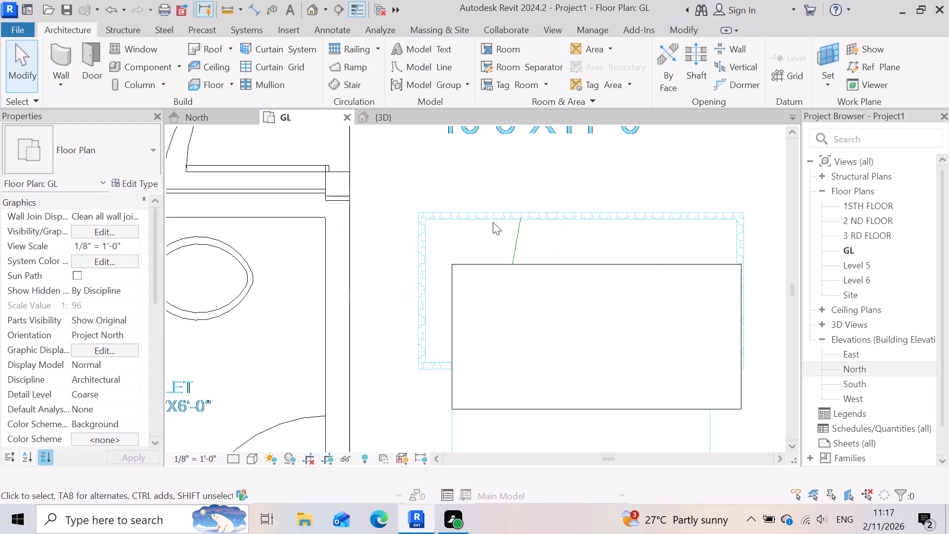
Align that desk's north and west edges with the inner north and west lines of the CAD rug outline.
click(444, 62)
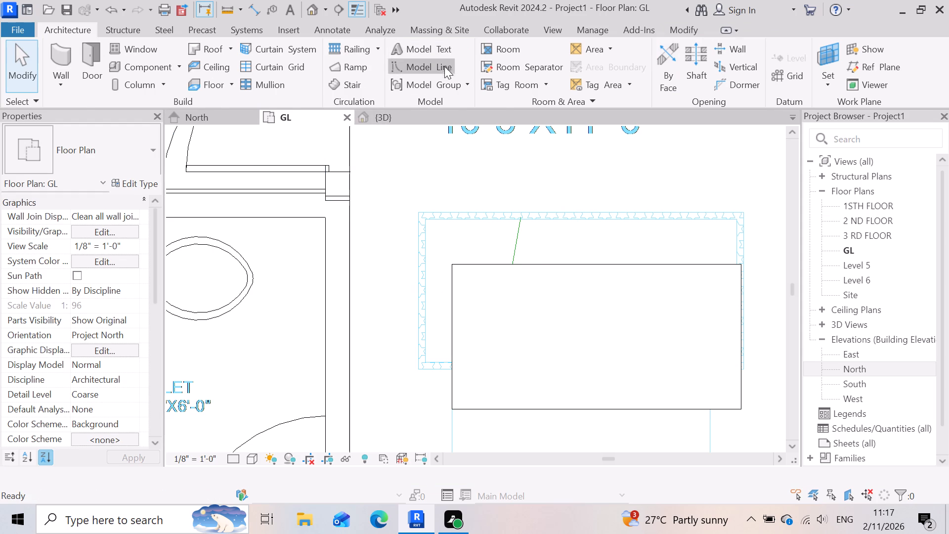
click(318, 54)
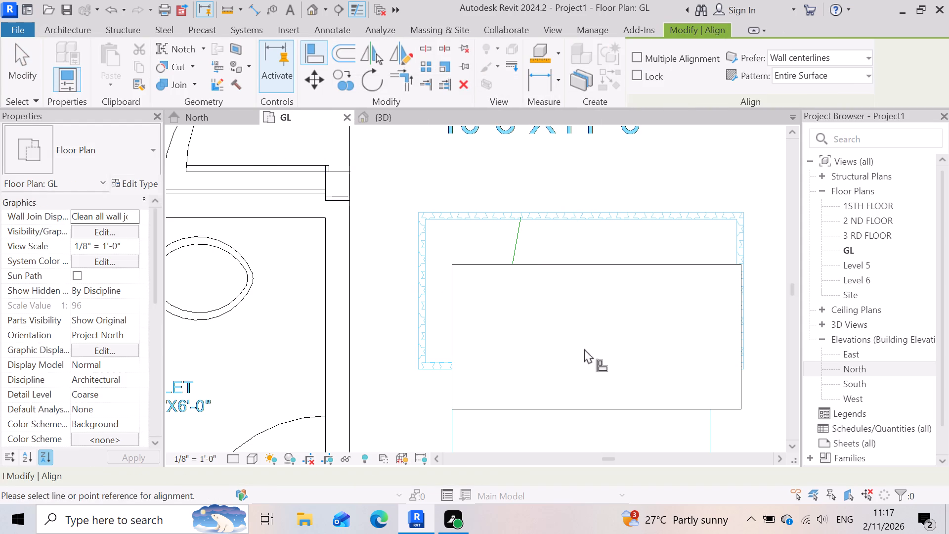
scroll(583, 292, up, 3)
scroll(608, 191, up, 4)
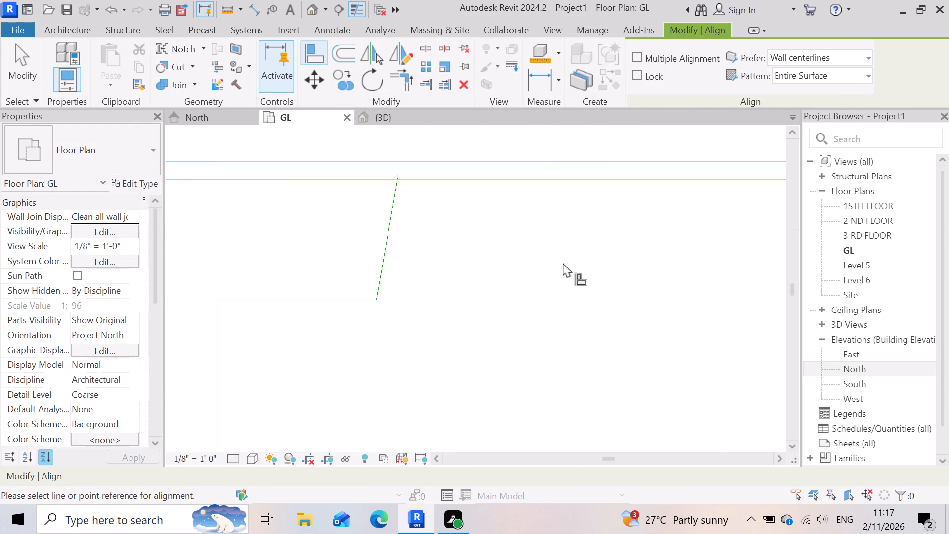
click(639, 176)
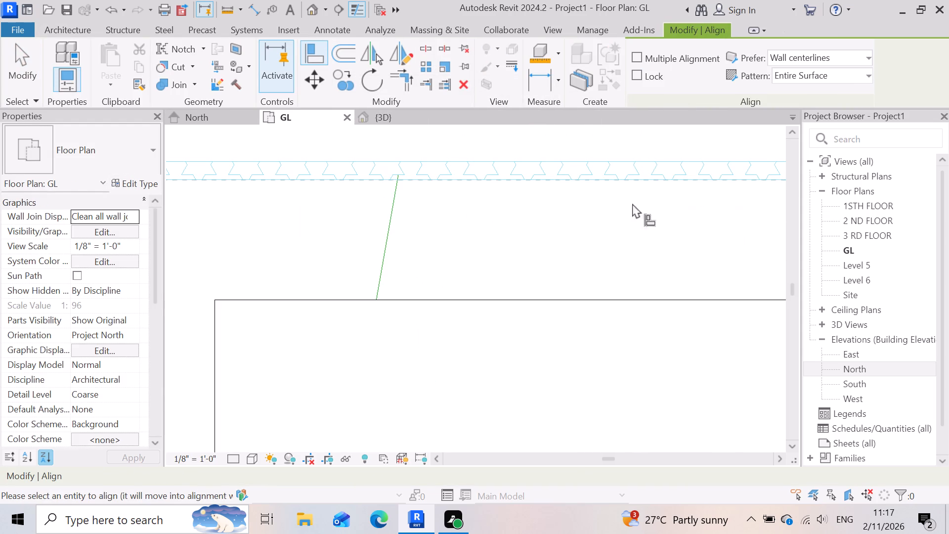
click(507, 298)
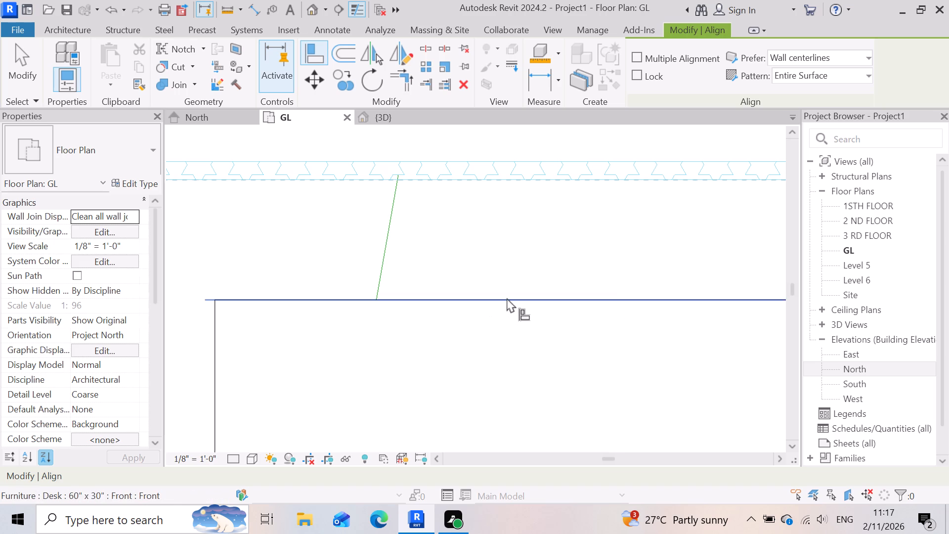
scroll(572, 282, down, 8)
scroll(391, 325, up, 6)
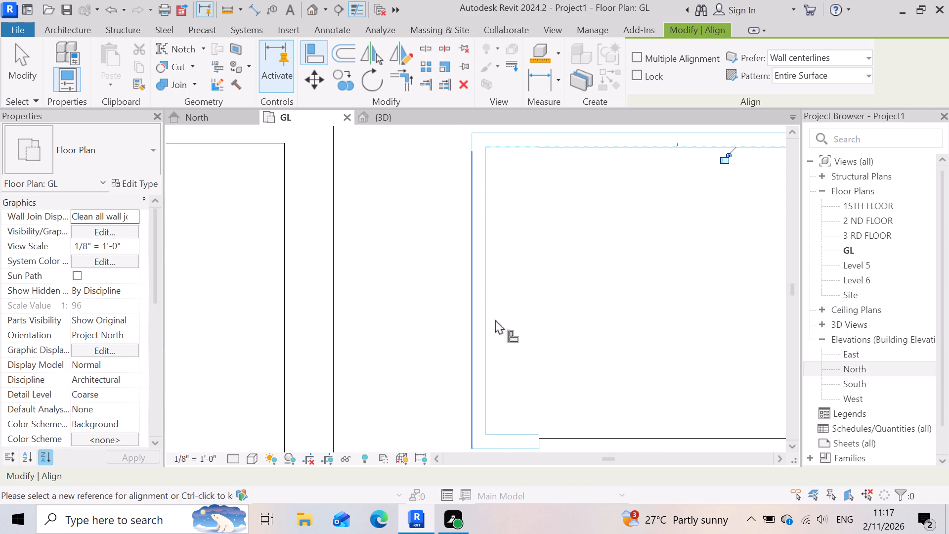
scroll(496, 315, up, 4)
click(483, 311)
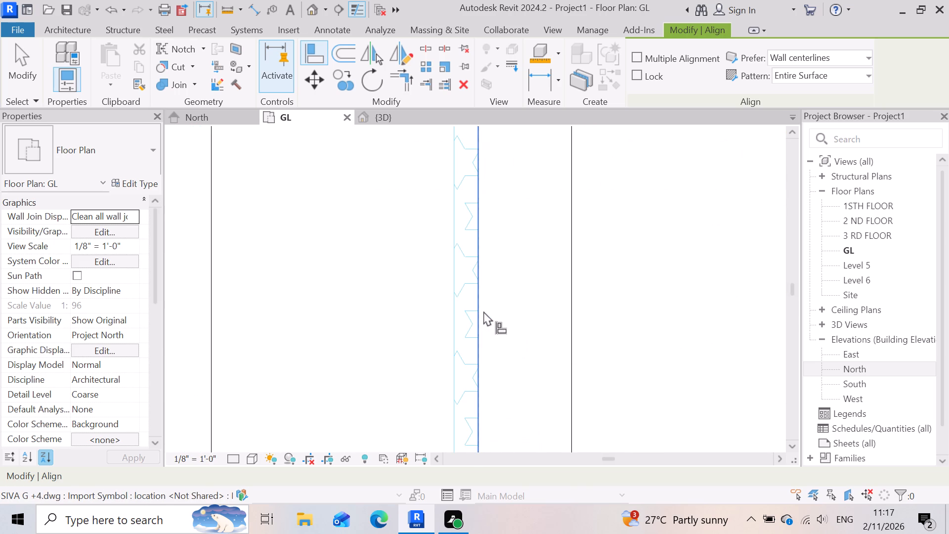
click(573, 314)
scroll(539, 304, down, 8)
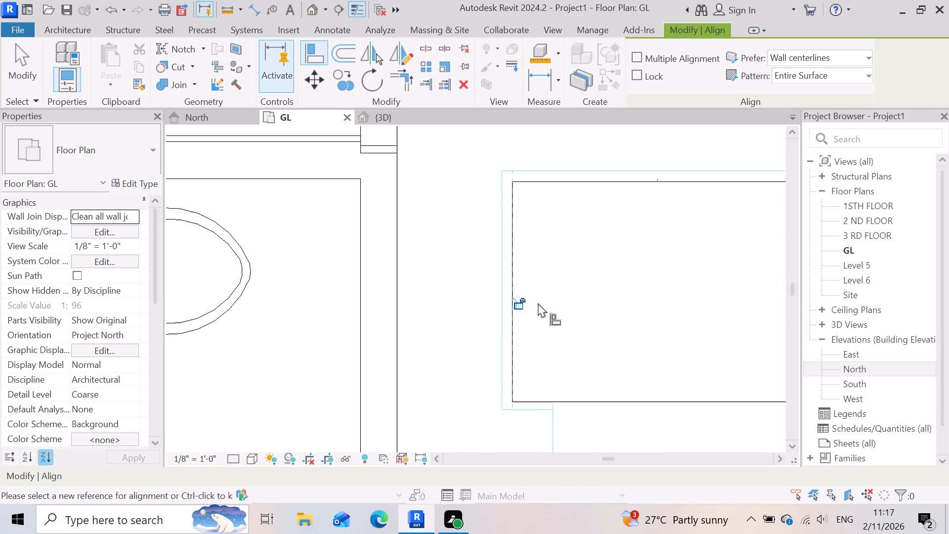
scroll(538, 303, down, 6)
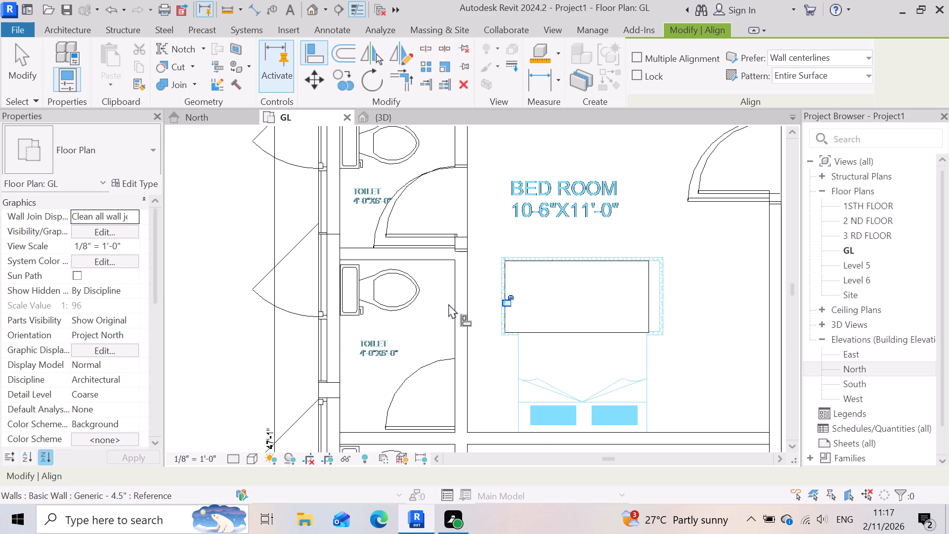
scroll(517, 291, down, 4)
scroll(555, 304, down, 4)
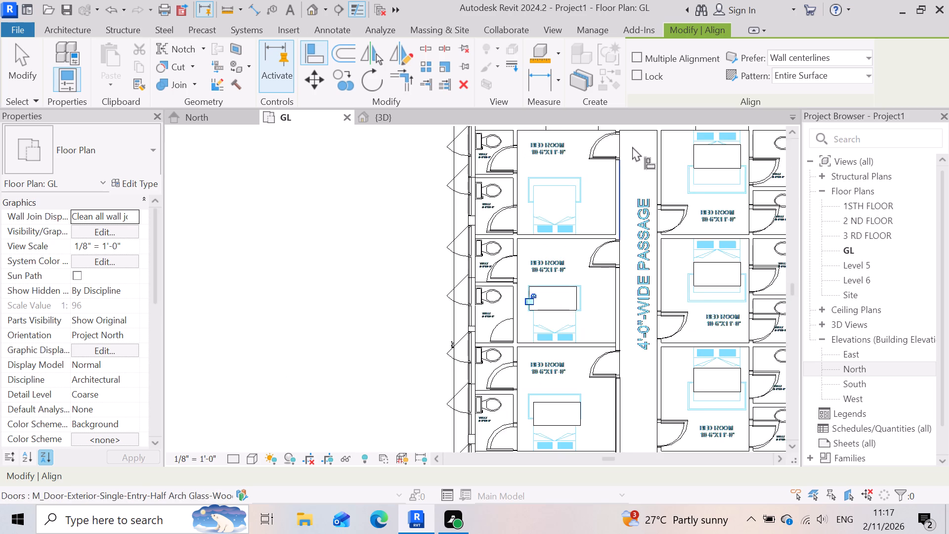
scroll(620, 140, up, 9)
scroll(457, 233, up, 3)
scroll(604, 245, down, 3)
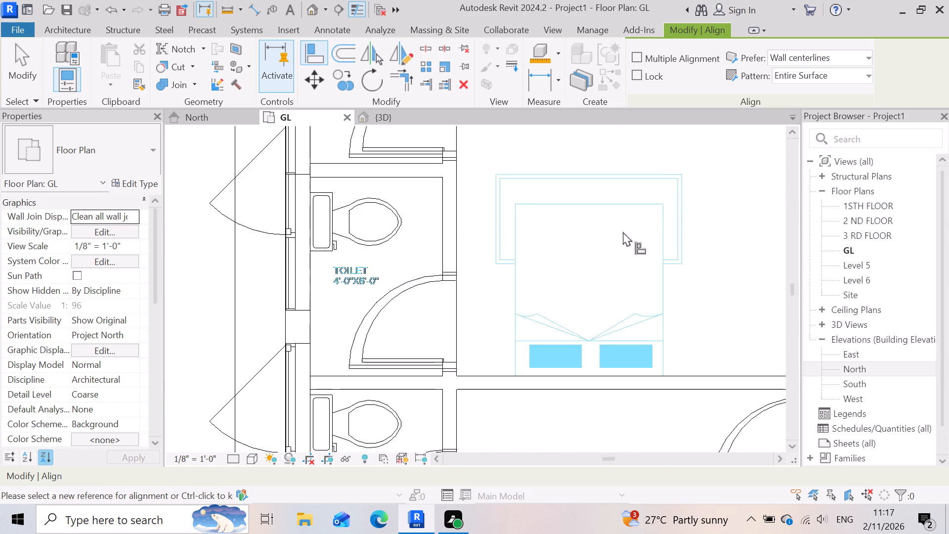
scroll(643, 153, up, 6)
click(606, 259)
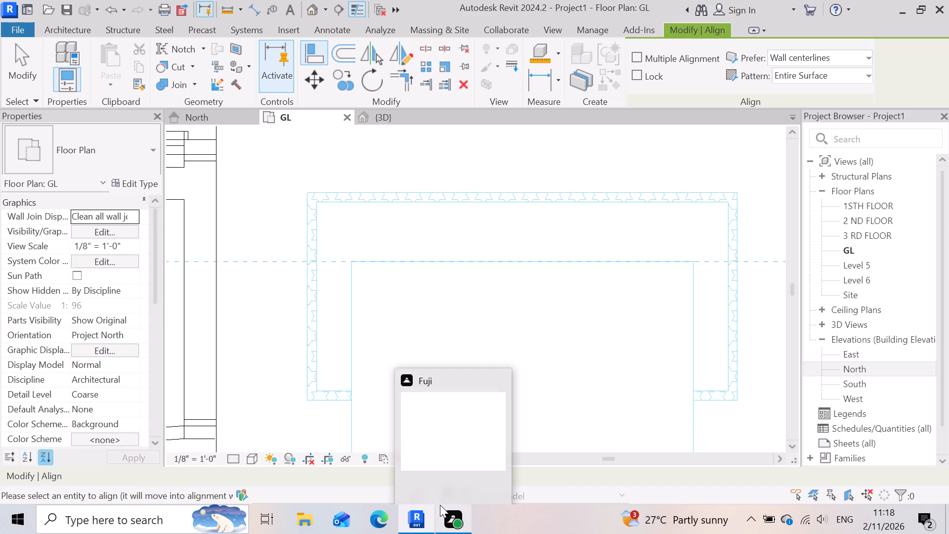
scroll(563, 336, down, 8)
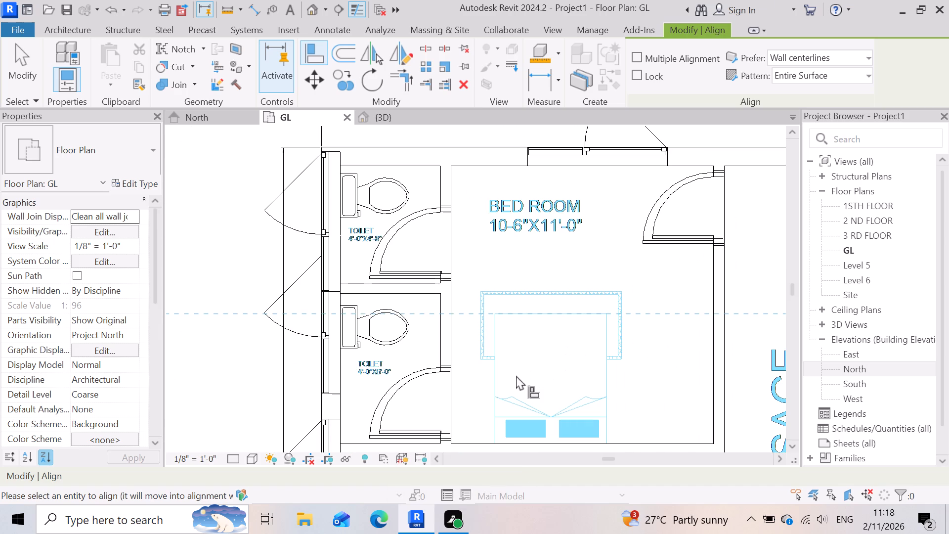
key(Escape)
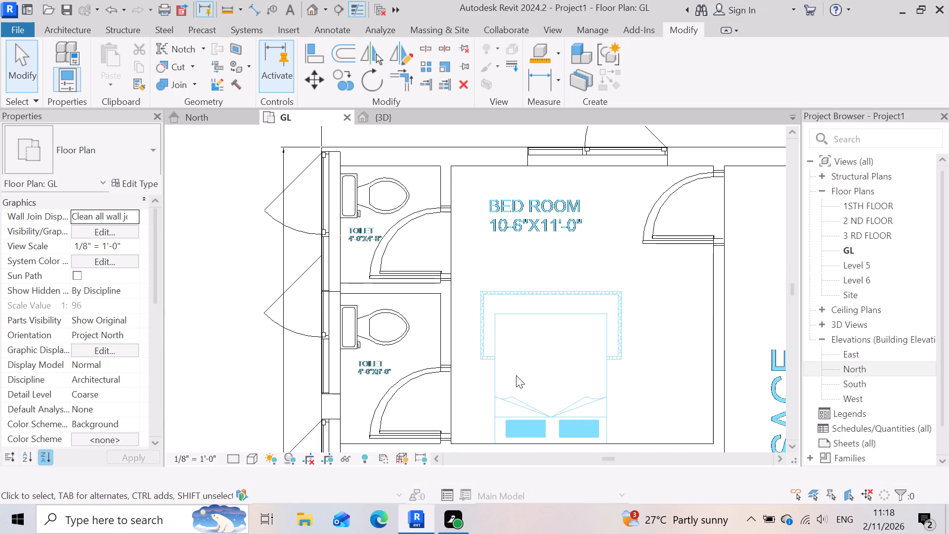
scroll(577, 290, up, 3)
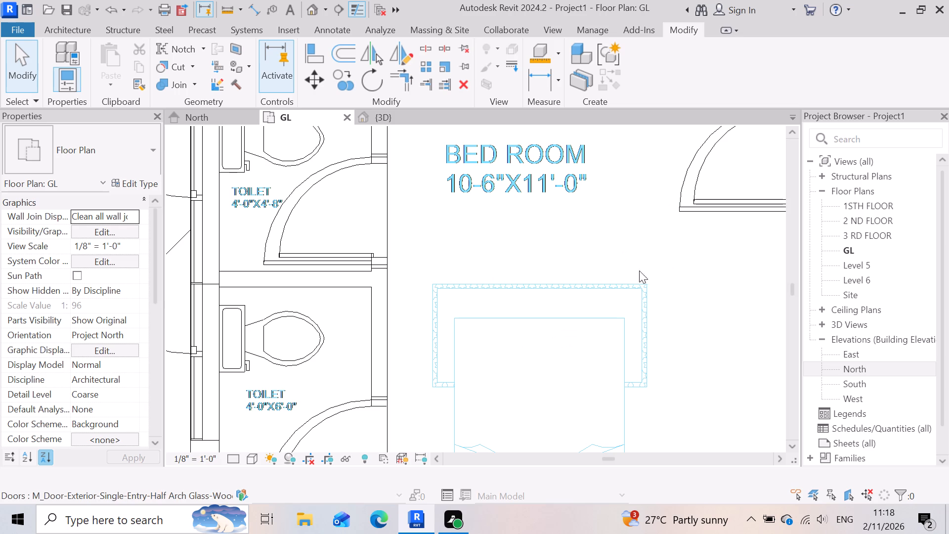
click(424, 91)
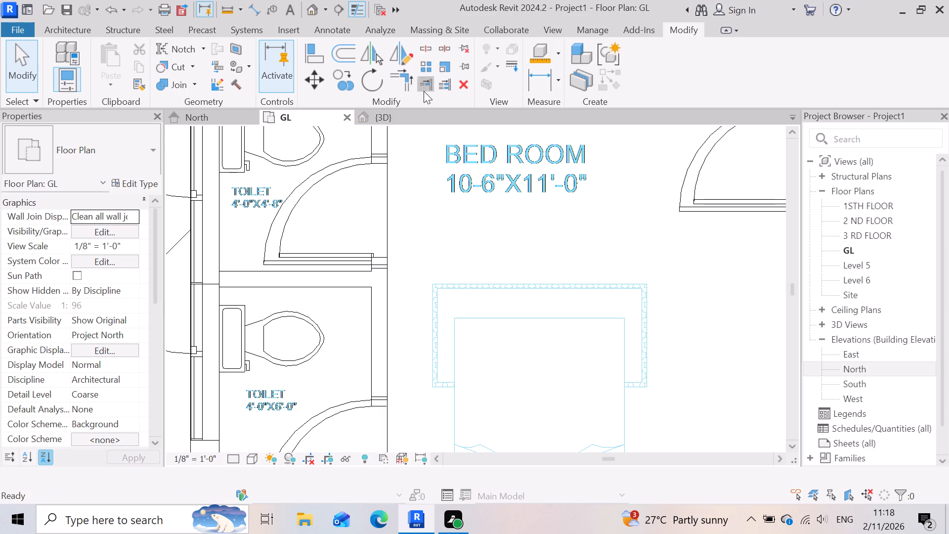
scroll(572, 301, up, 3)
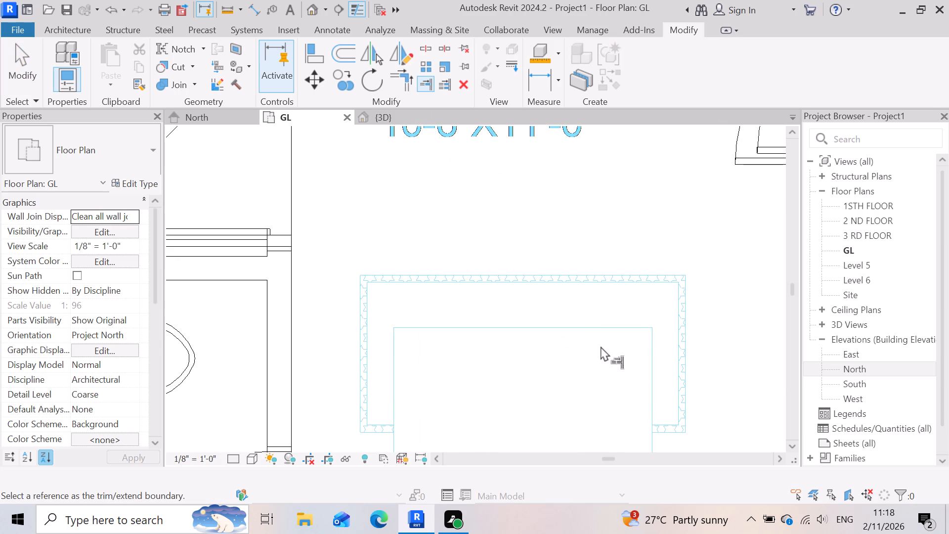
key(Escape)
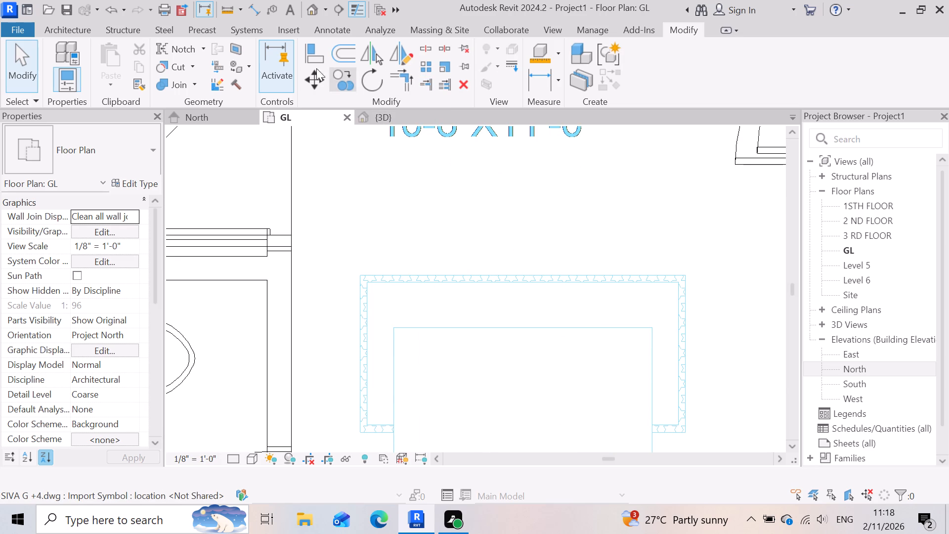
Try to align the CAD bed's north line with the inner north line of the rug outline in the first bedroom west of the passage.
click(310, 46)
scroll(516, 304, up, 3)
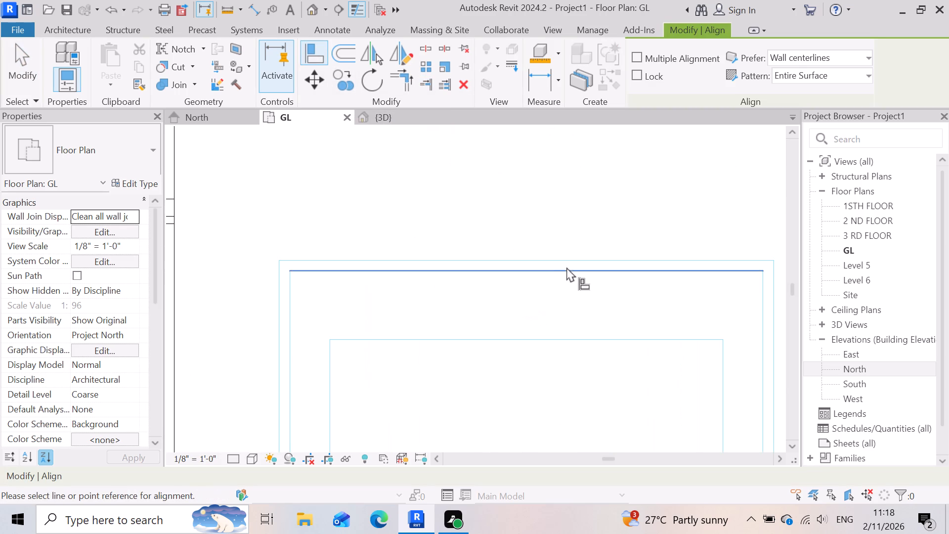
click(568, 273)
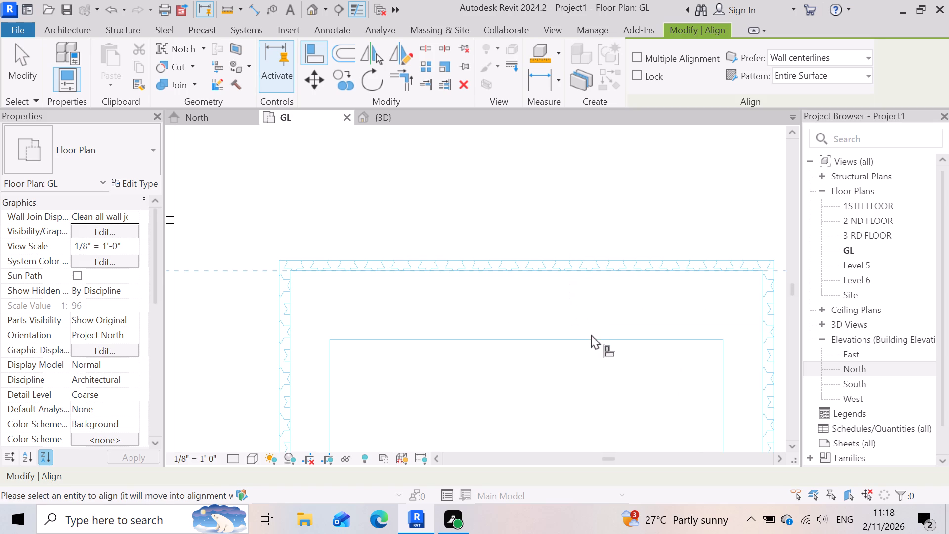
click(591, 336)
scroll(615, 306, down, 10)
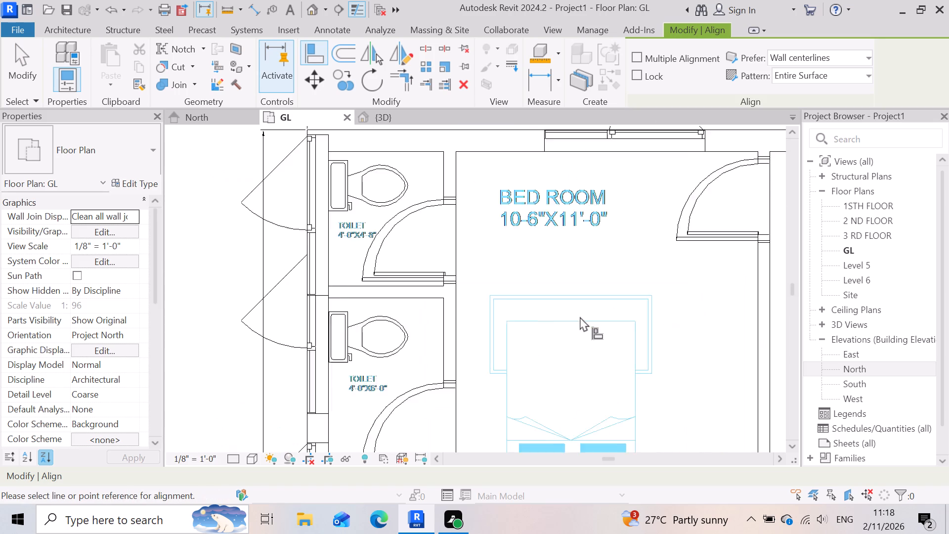
Examine how the desk in the second bedroom west of the passage fits the CAD rug outline compared with the neighbouring bedrooms.
scroll(580, 316, down, 2)
scroll(613, 291, down, 5)
scroll(587, 423, up, 4)
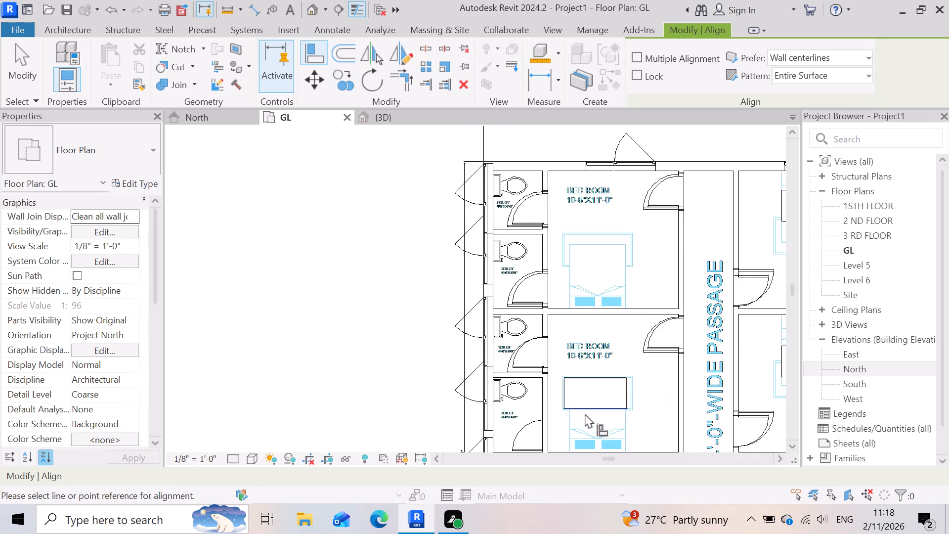
scroll(585, 413, up, 2)
scroll(638, 402, up, 7)
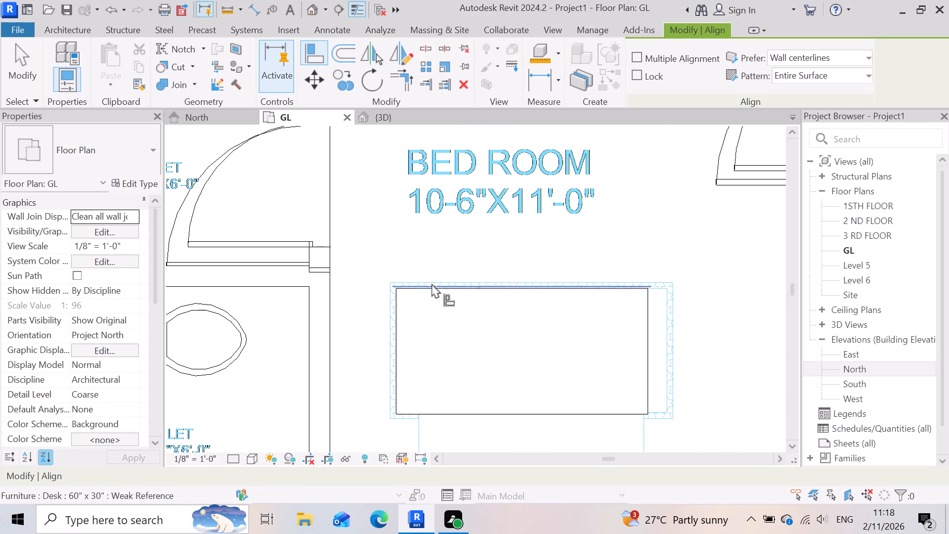
scroll(682, 383, down, 2)
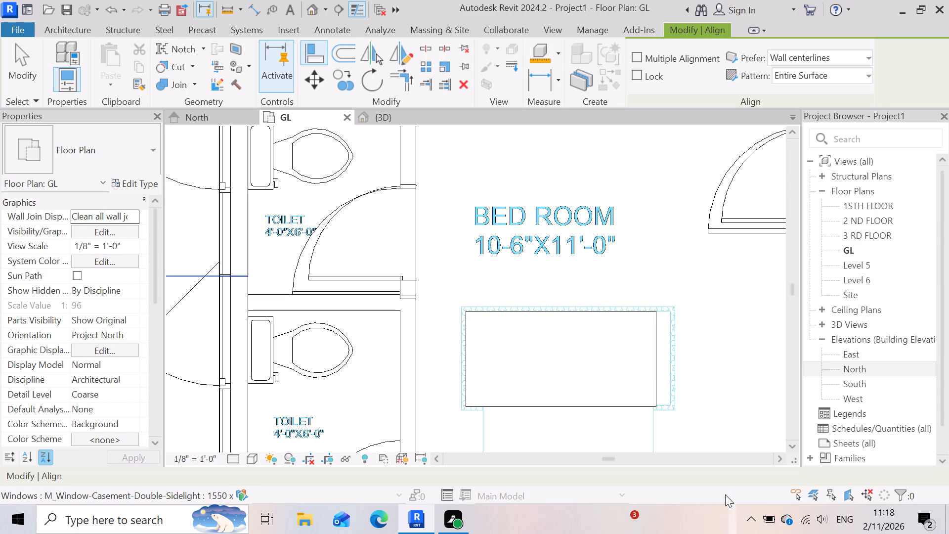
scroll(697, 319, down, 4)
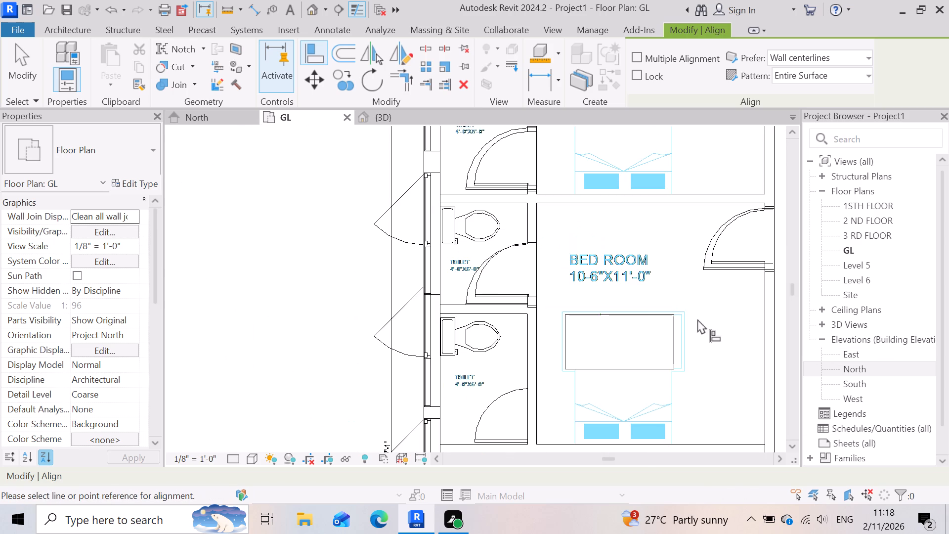
scroll(653, 382, up, 11)
scroll(657, 296, down, 6)
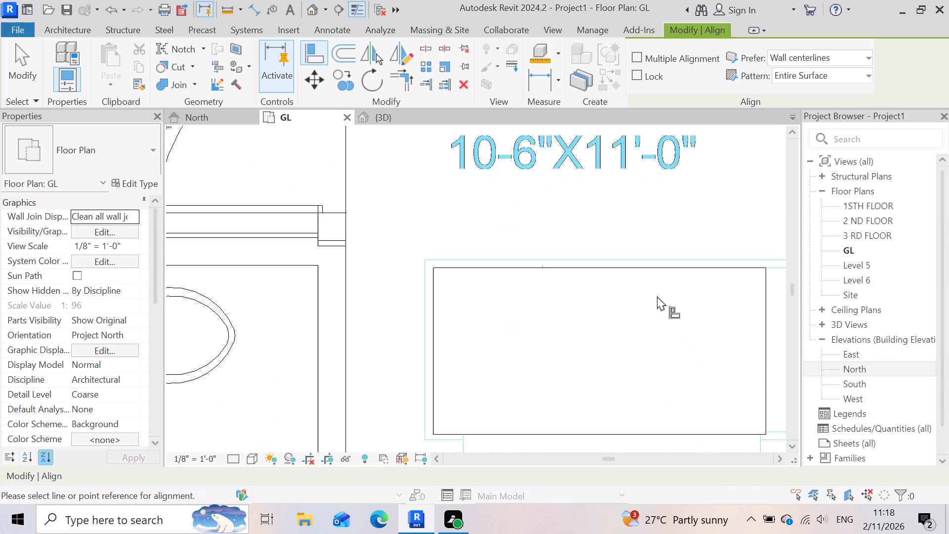
scroll(657, 296, down, 11)
scroll(673, 236, up, 3)
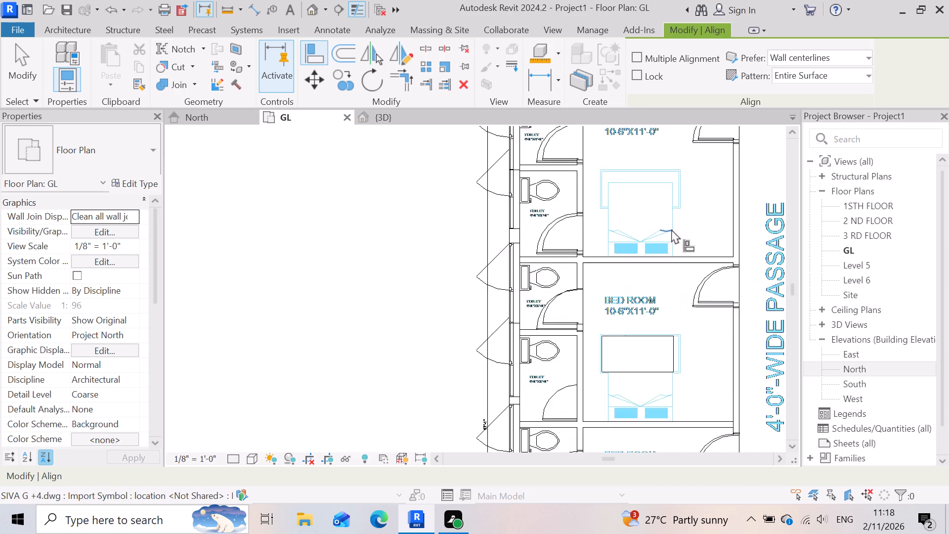
scroll(671, 229, up, 4)
scroll(621, 282, down, 8)
Align the north and west edges of the desk in the third bedroom west of the passage with the CAD rug's inner lines.
scroll(624, 429, up, 8)
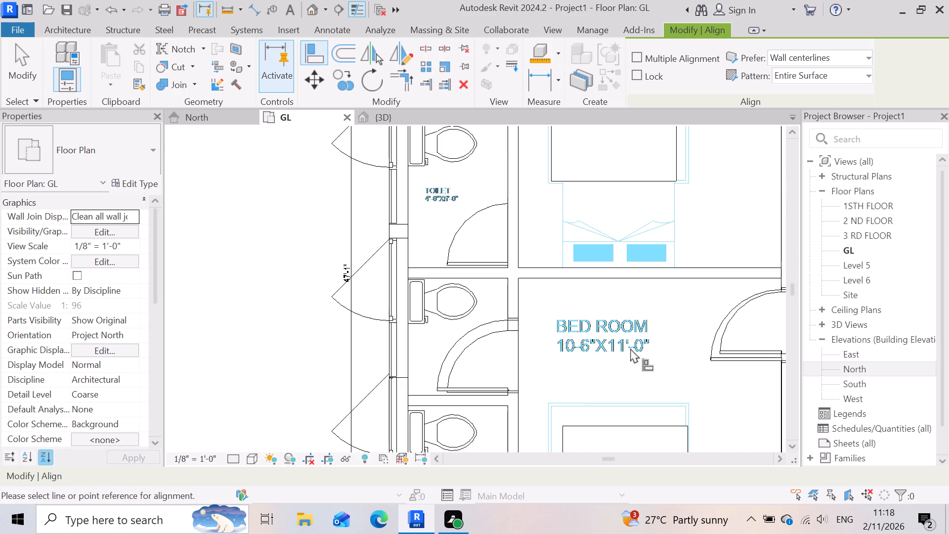
scroll(633, 345, down, 4)
scroll(600, 440, up, 7)
scroll(567, 327, up, 3)
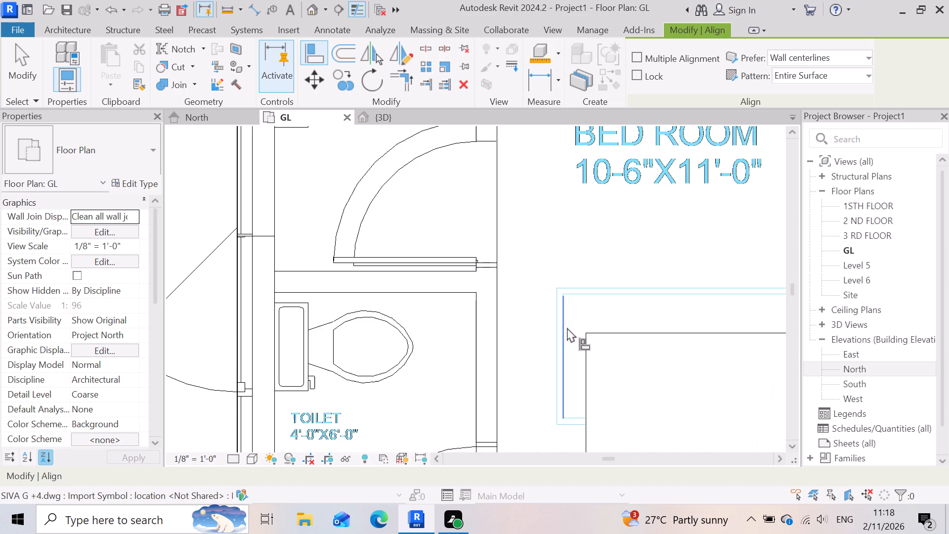
scroll(567, 327, up, 1)
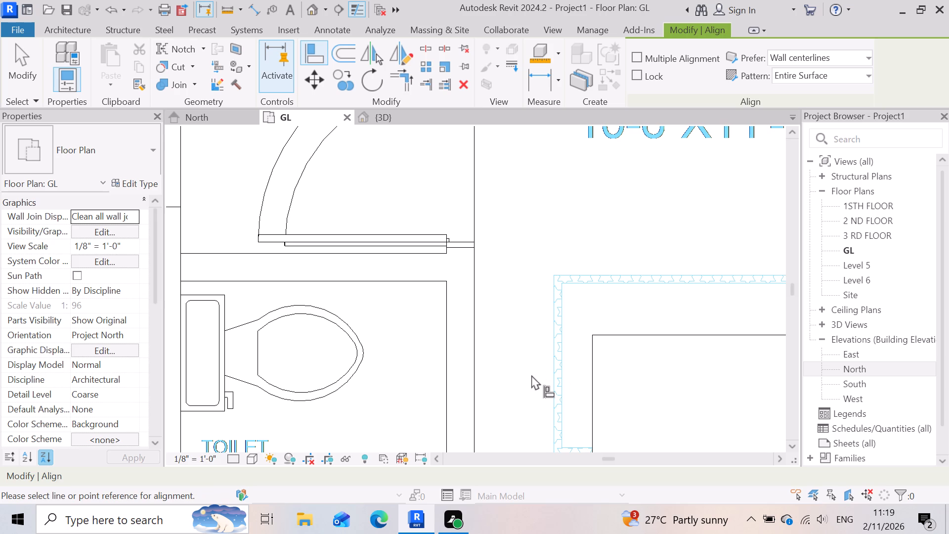
scroll(720, 268, up, 3)
click(653, 291)
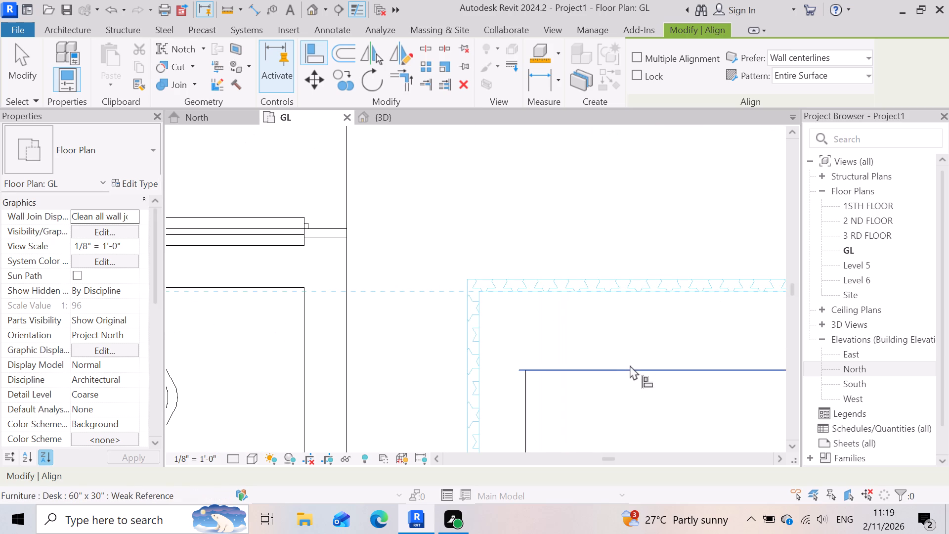
click(630, 368)
scroll(633, 282, down, 3)
scroll(557, 355, up, 6)
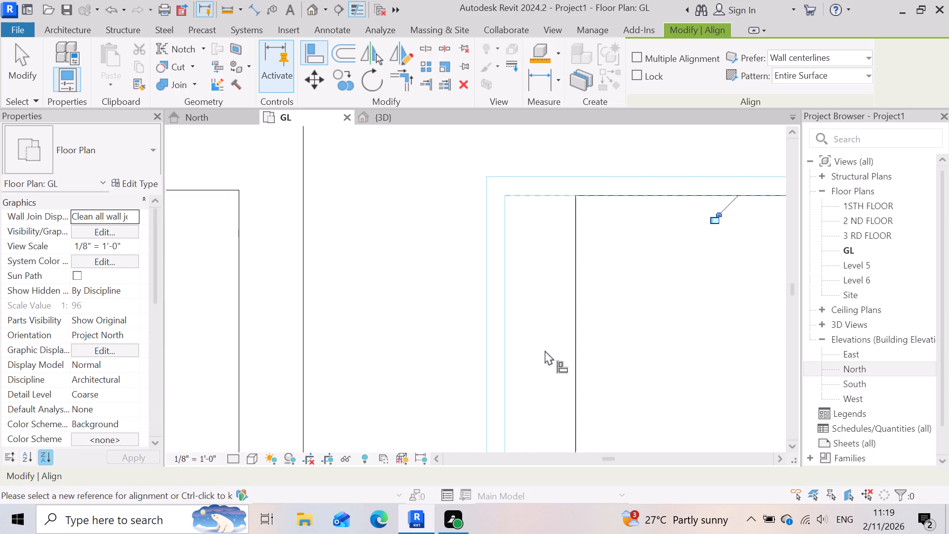
click(501, 319)
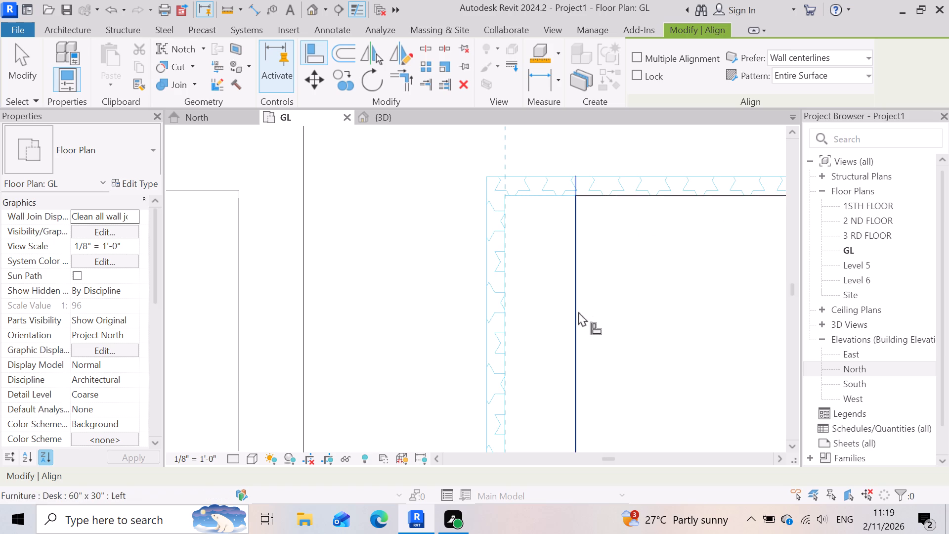
click(578, 311)
scroll(516, 260, down, 9)
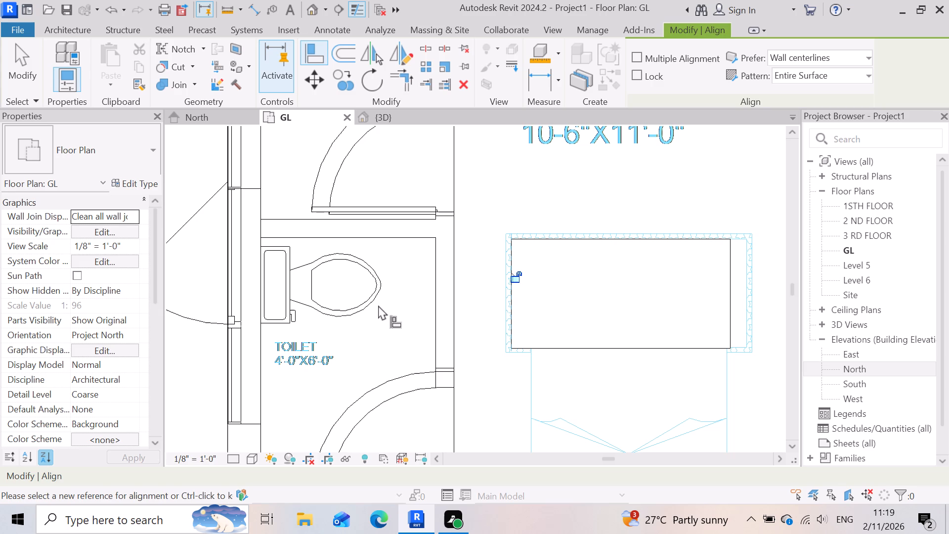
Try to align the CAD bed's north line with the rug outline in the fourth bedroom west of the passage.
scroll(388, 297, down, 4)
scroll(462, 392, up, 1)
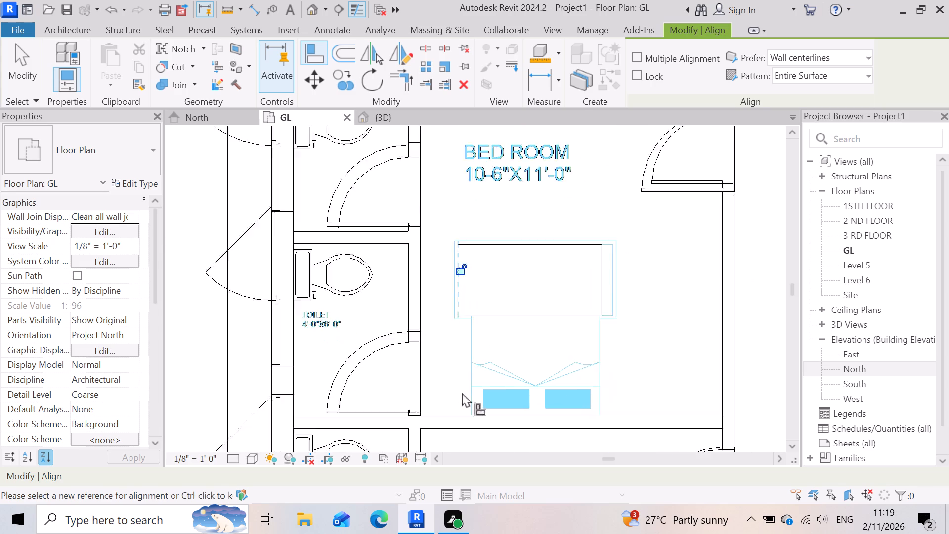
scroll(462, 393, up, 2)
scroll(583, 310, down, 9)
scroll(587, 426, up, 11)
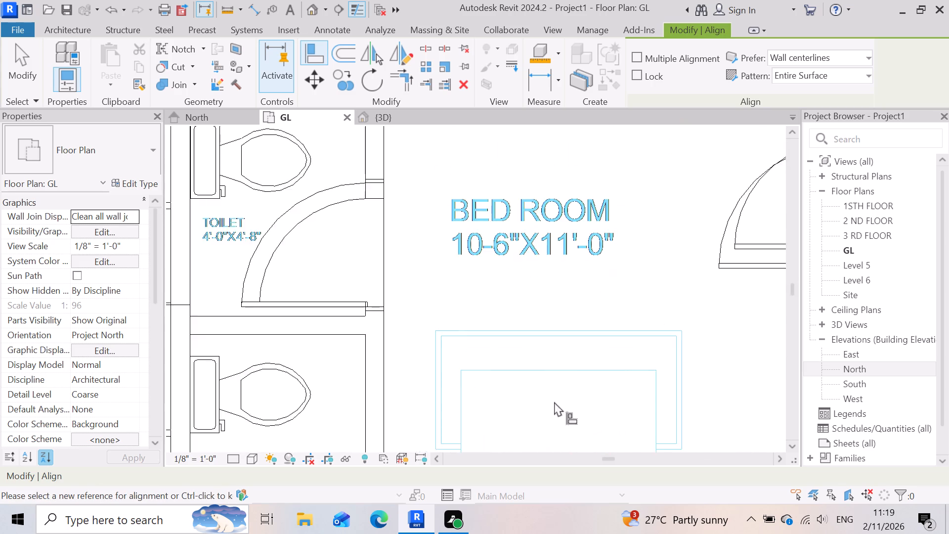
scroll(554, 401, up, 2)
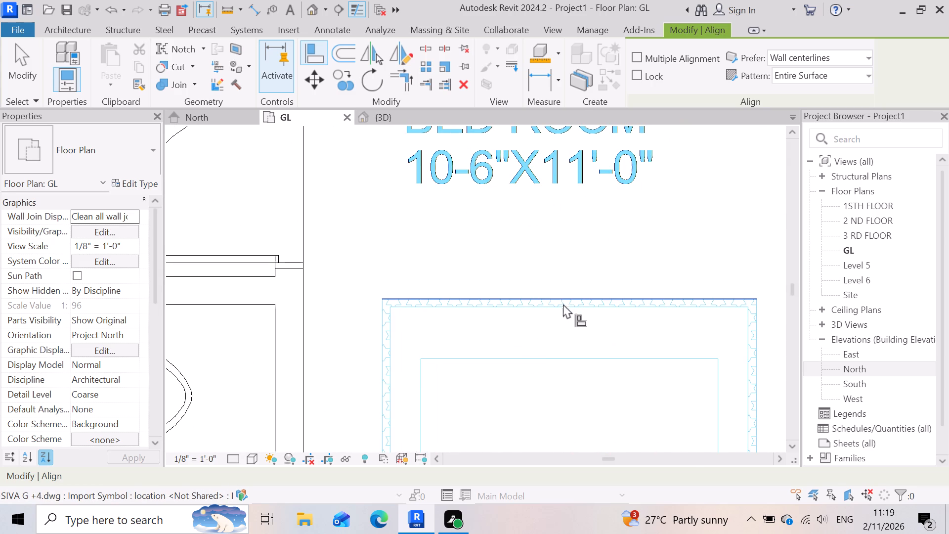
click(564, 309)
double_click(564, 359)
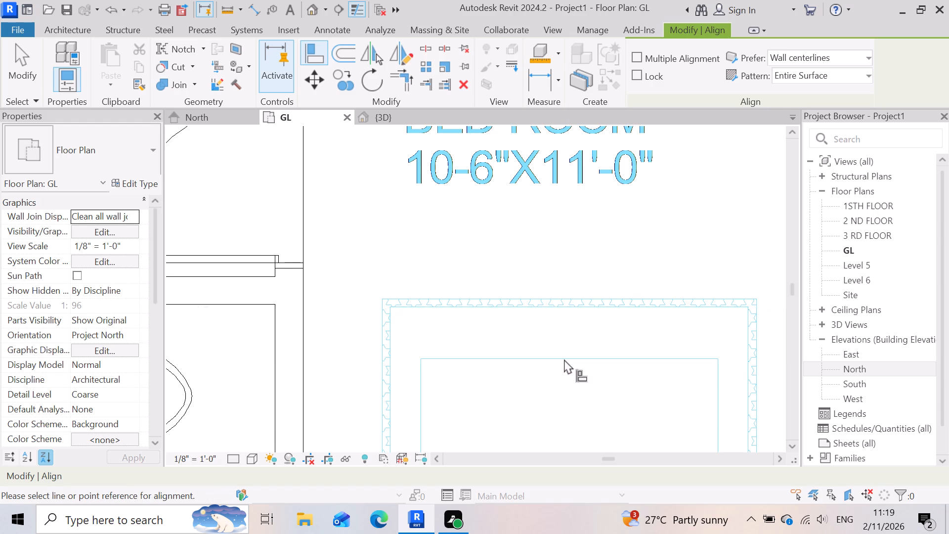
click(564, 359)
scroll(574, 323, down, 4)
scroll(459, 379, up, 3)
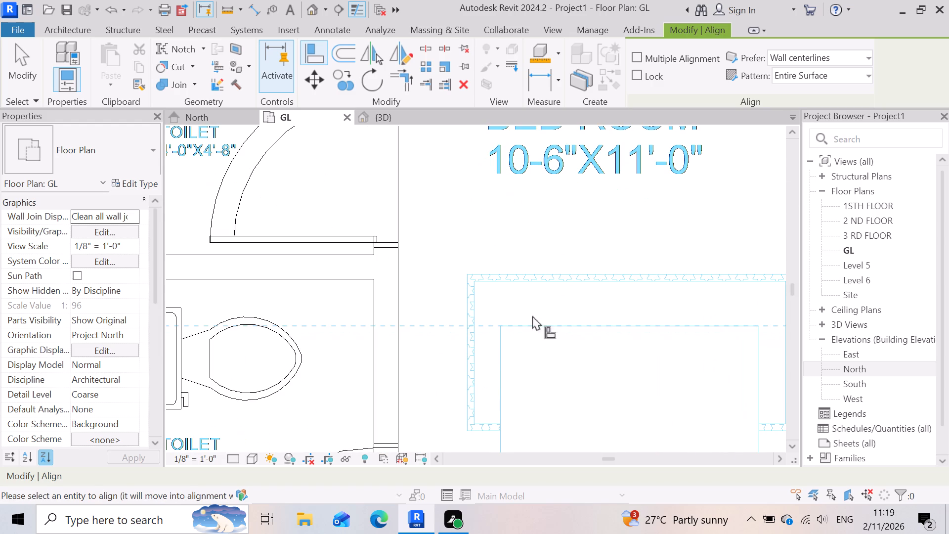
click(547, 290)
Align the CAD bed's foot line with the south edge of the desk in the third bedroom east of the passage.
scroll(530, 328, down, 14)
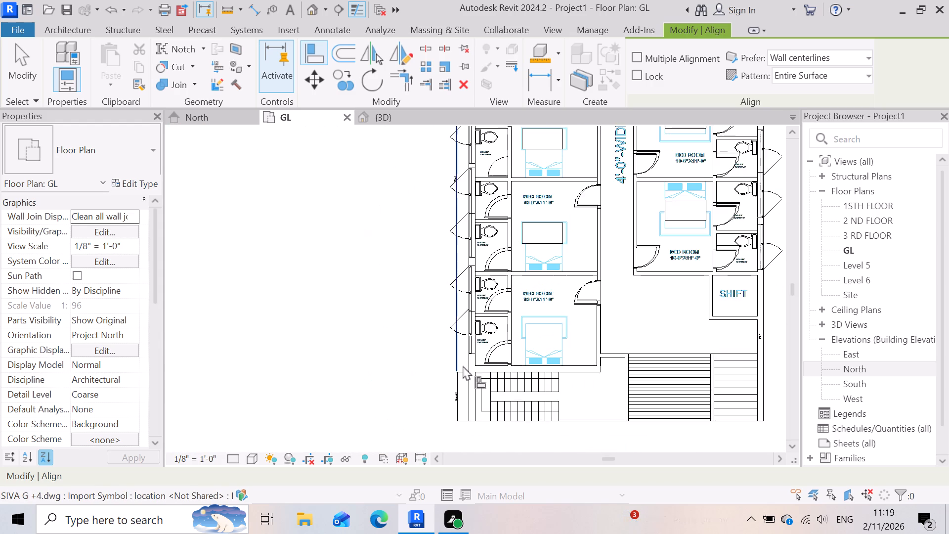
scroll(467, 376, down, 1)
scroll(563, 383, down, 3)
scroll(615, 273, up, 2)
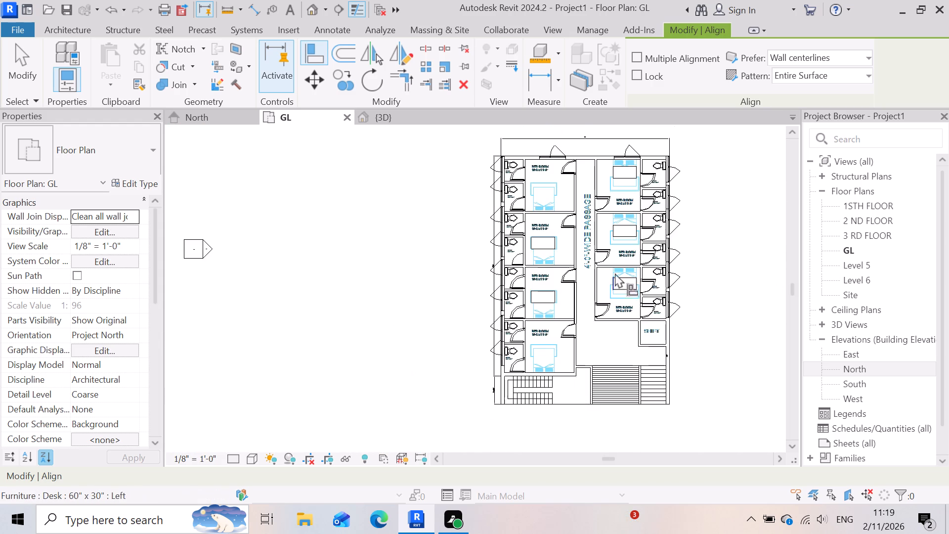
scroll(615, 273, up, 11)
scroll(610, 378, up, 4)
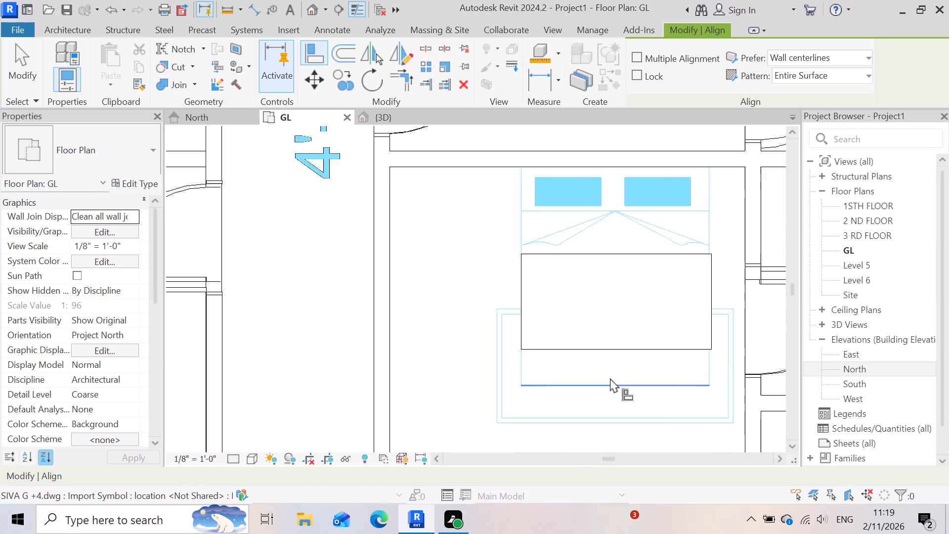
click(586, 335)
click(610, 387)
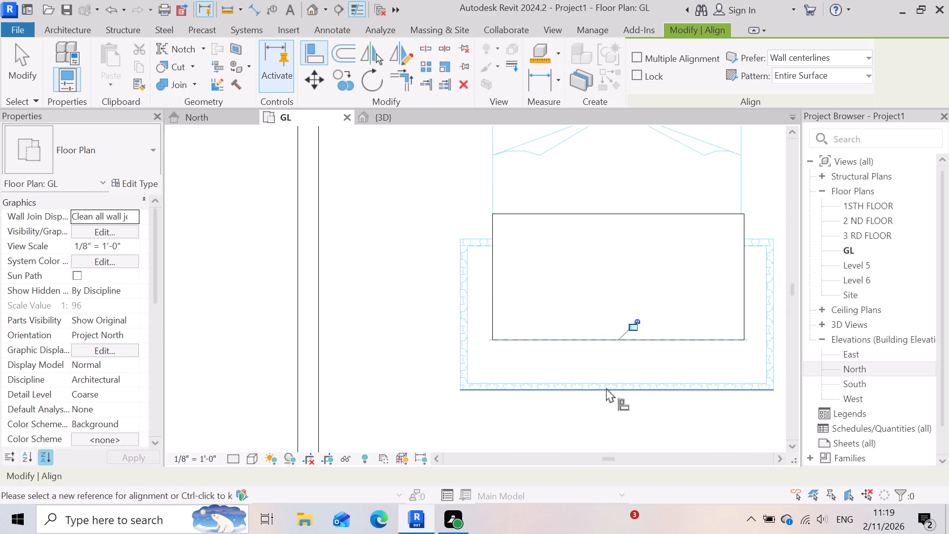
Align the CAD bed's foot line with the south edge of the desk in the northernmost bedroom east of the passage.
scroll(543, 390, down, 8)
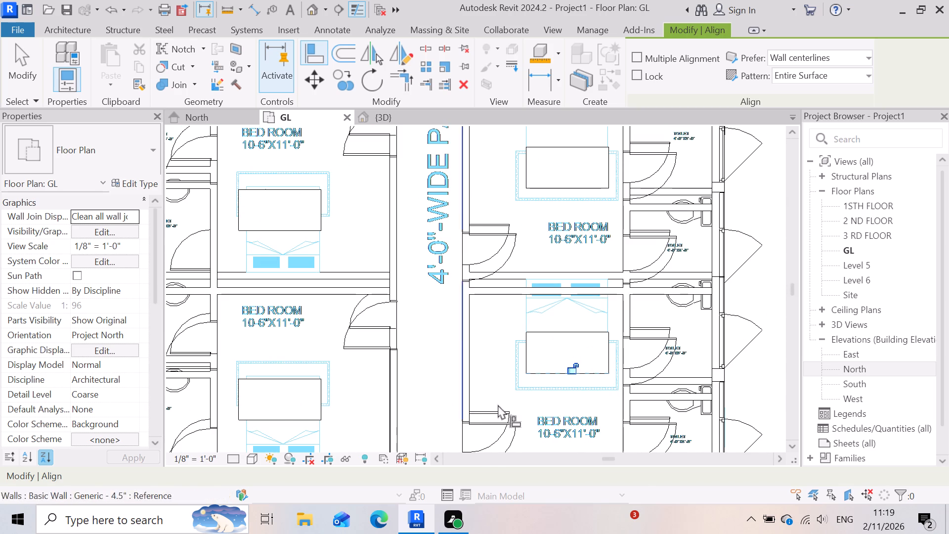
scroll(606, 428, down, 3)
scroll(595, 259, up, 14)
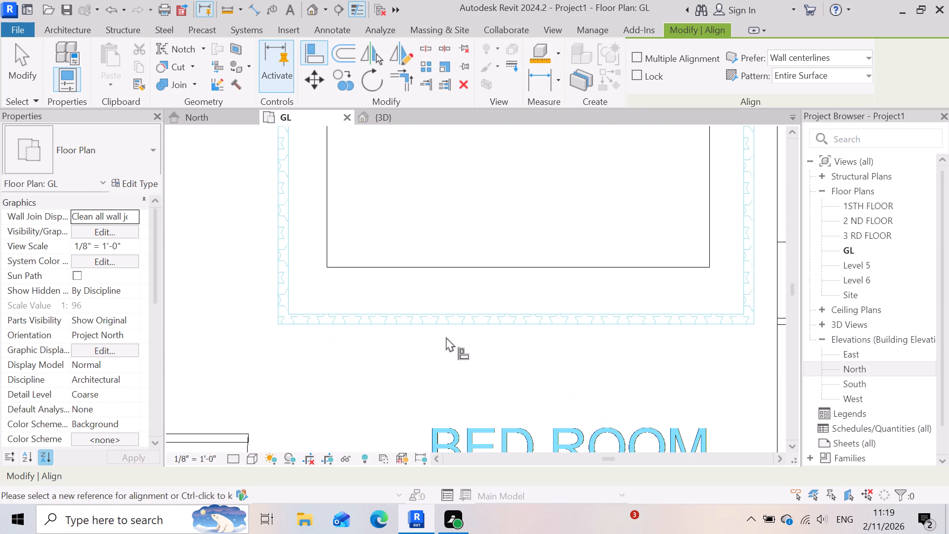
scroll(555, 368, down, 15)
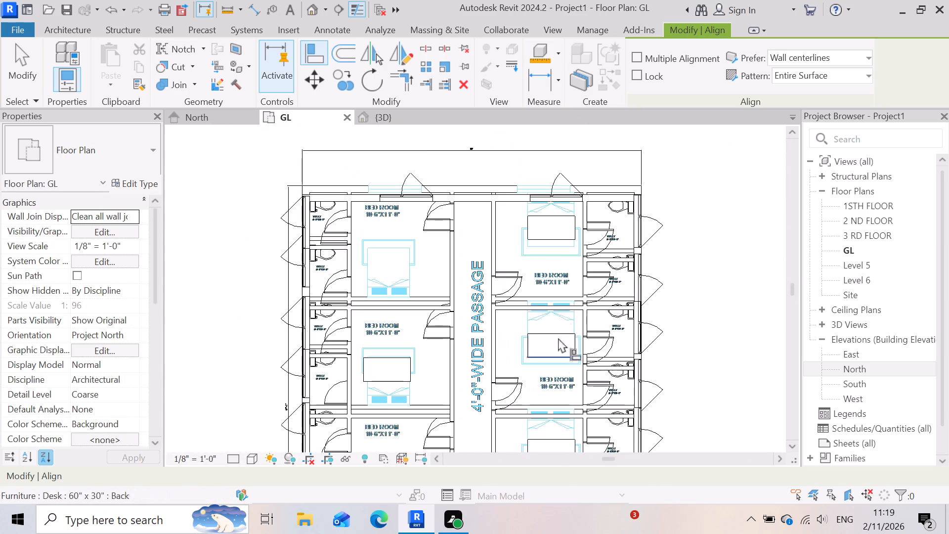
scroll(553, 245, up, 7)
scroll(515, 312, up, 2)
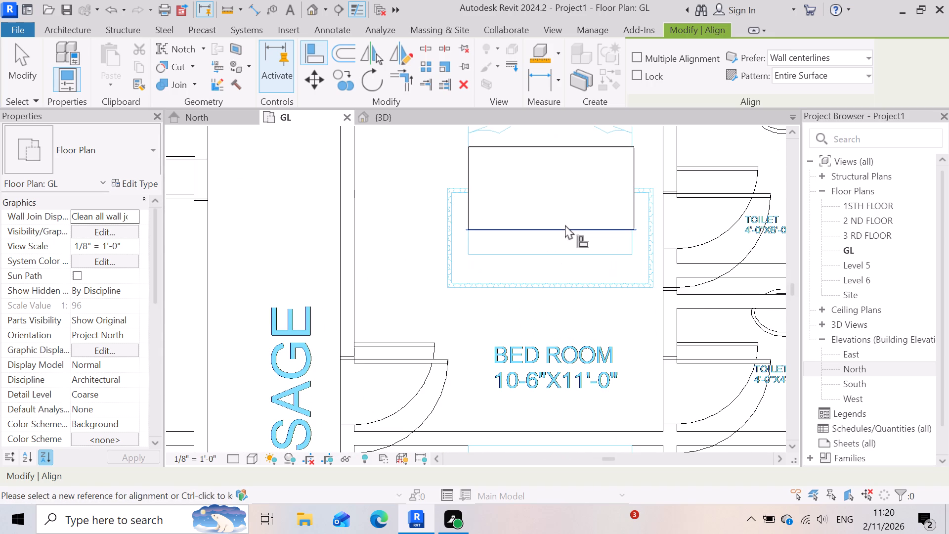
click(565, 224)
click(567, 255)
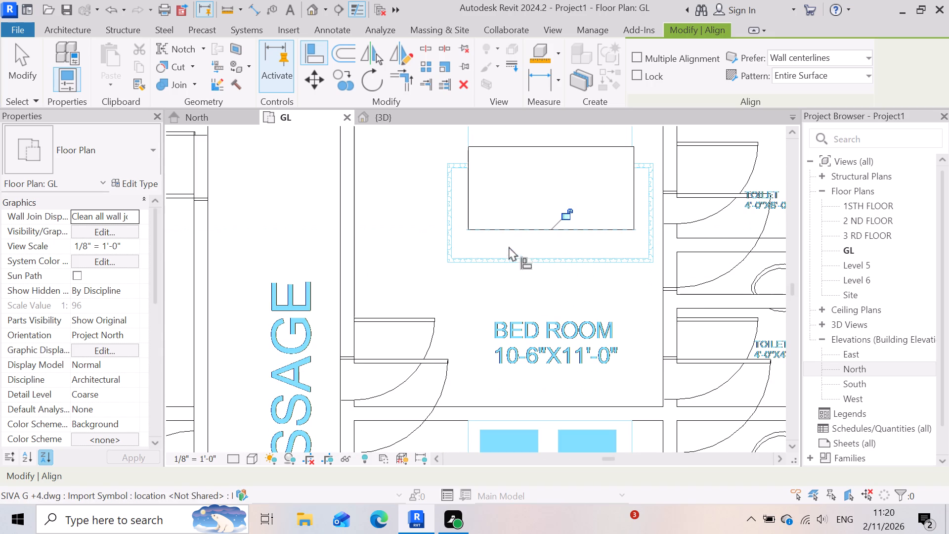
scroll(539, 269, down, 8)
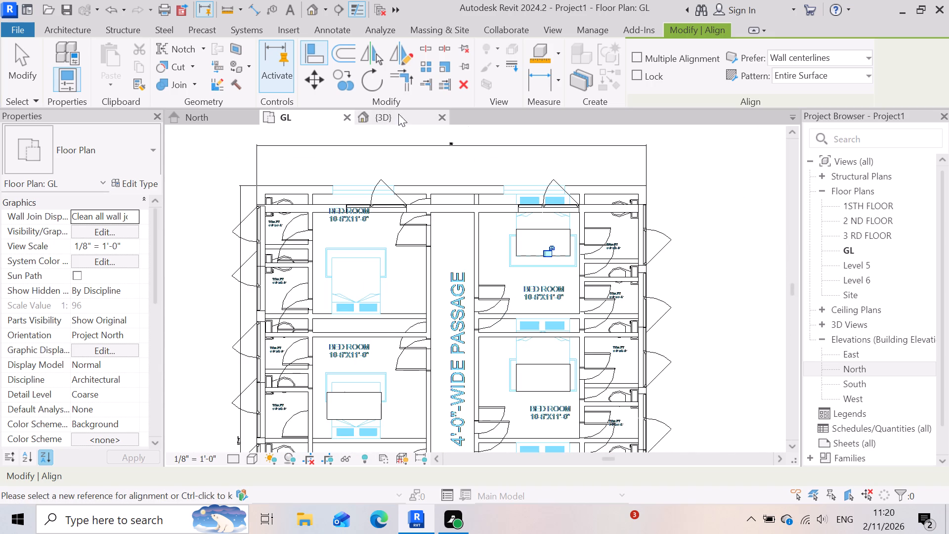
Inspect a bedroom desk up close in the 3D view and return to the GL floor plan.
click(398, 114)
scroll(520, 338, up, 6)
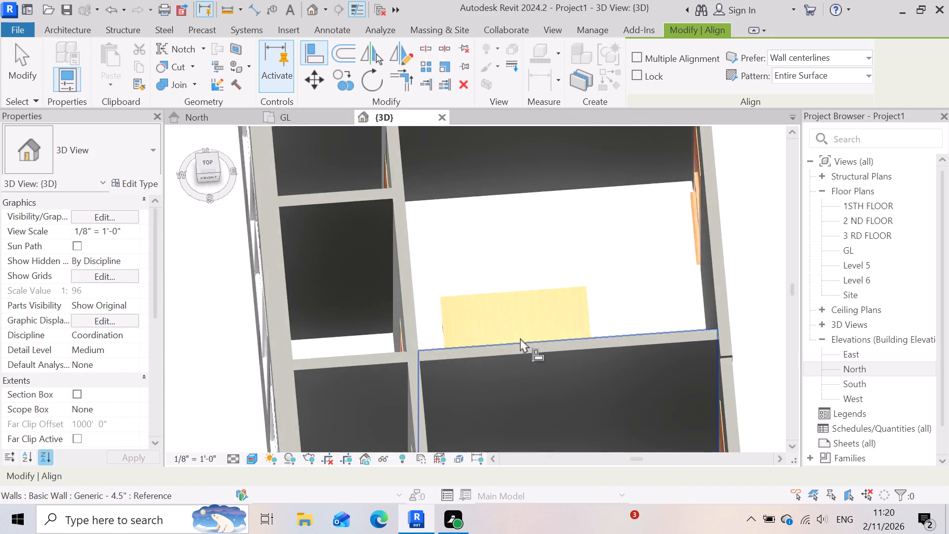
scroll(520, 338, up, 7)
scroll(467, 317, up, 4)
scroll(469, 255, down, 4)
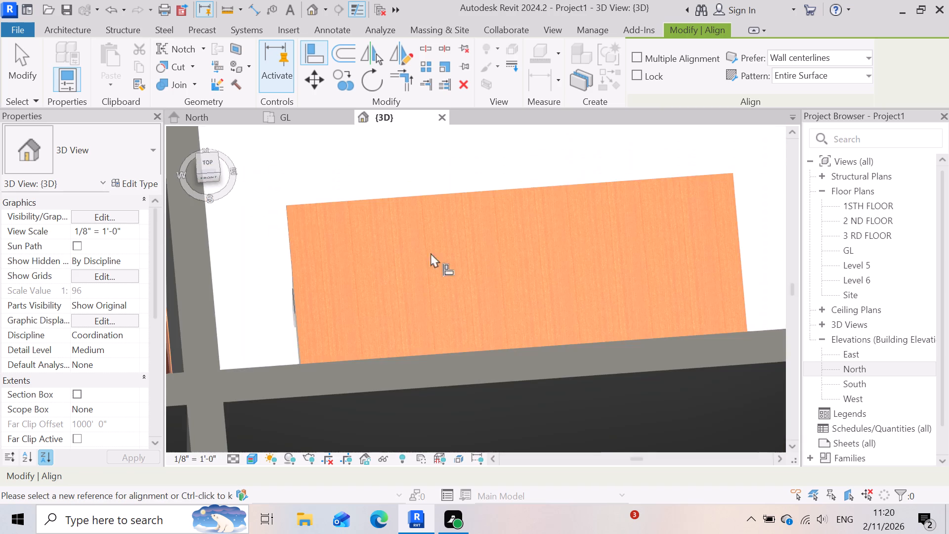
click(319, 114)
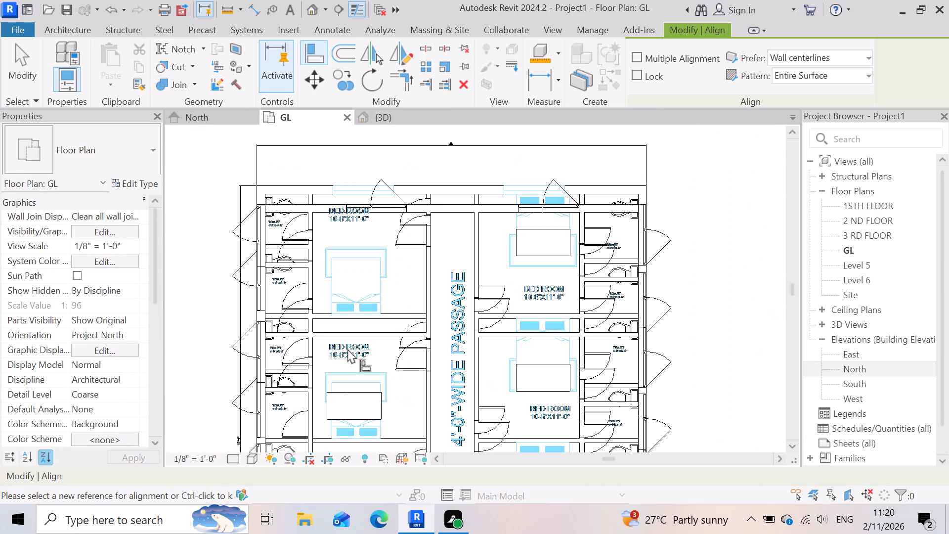
Start placing a component and look through the US family library folders for a family to load.
scroll(335, 349, up, 3)
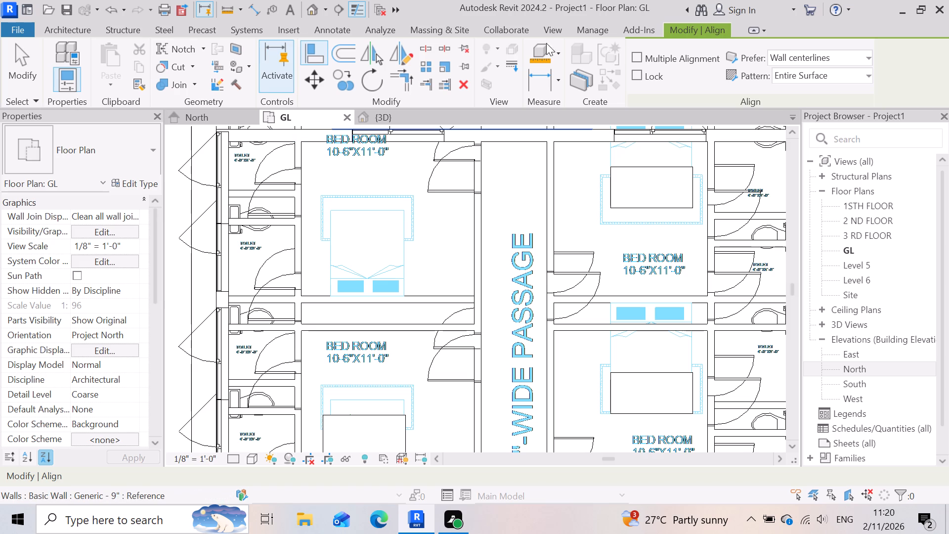
click(60, 26)
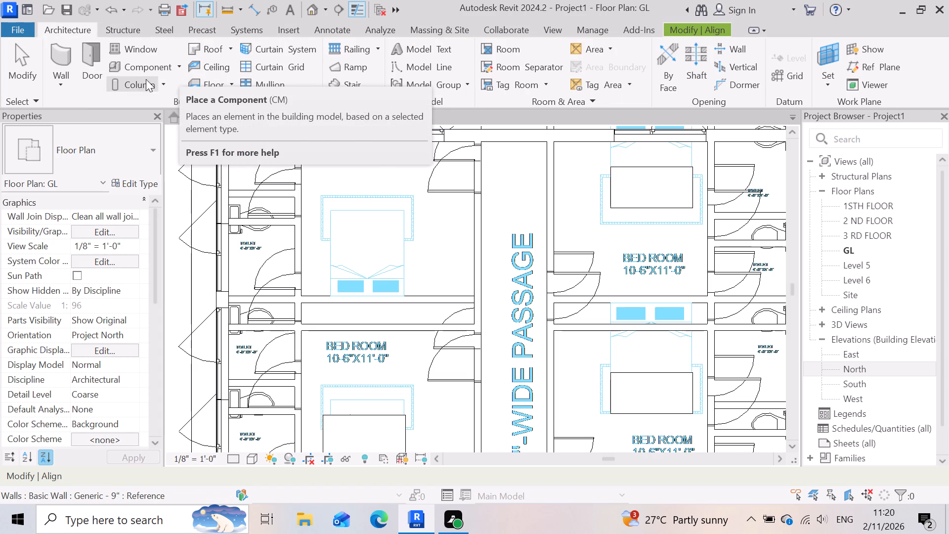
click(158, 68)
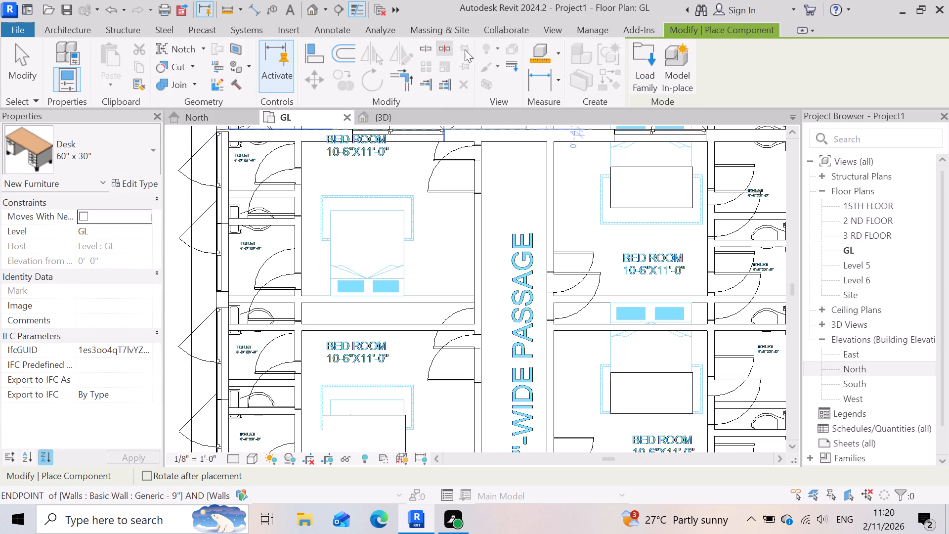
click(653, 50)
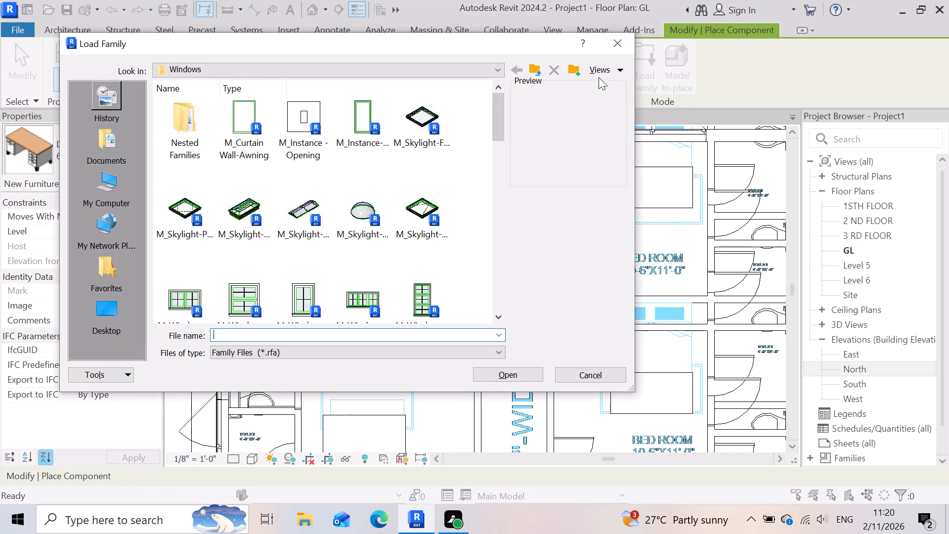
click(536, 70)
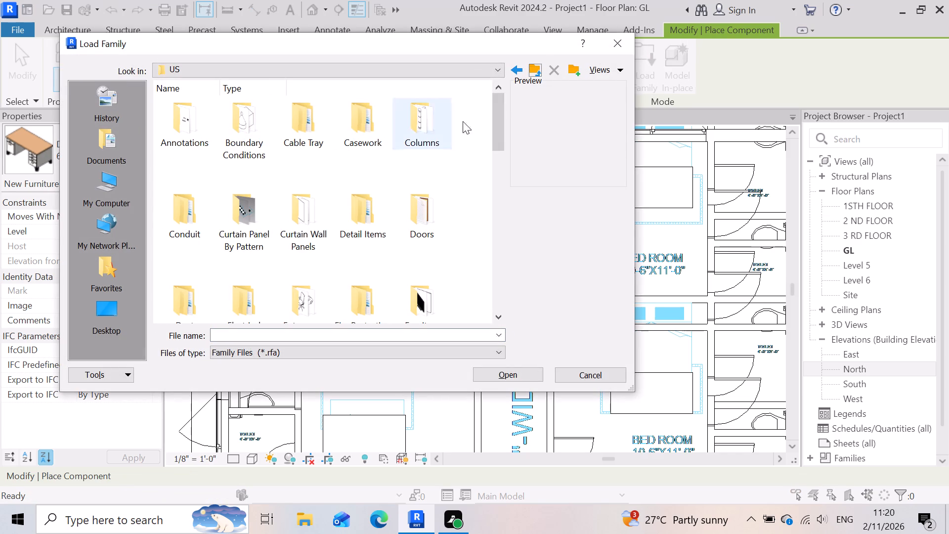
scroll(291, 152, down, 8)
scroll(294, 145, up, 6)
click(532, 68)
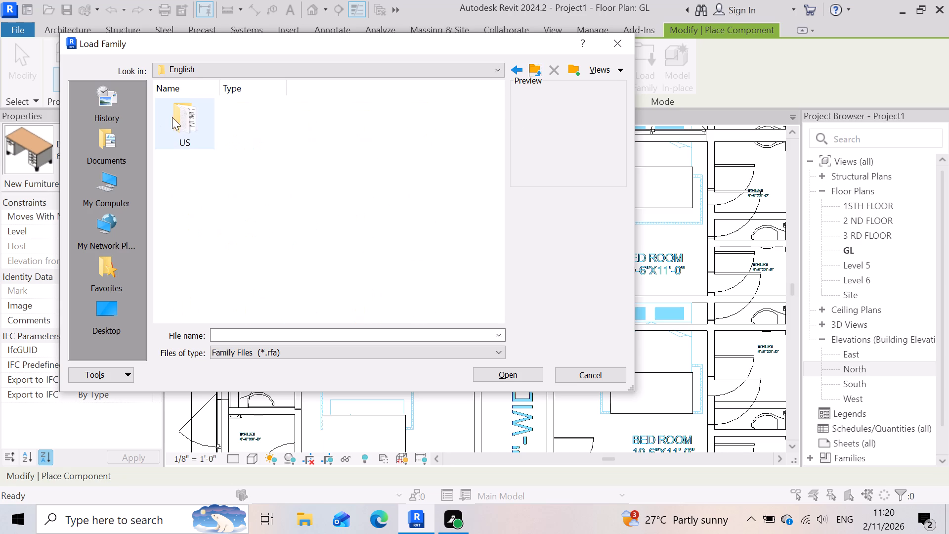
click(518, 72)
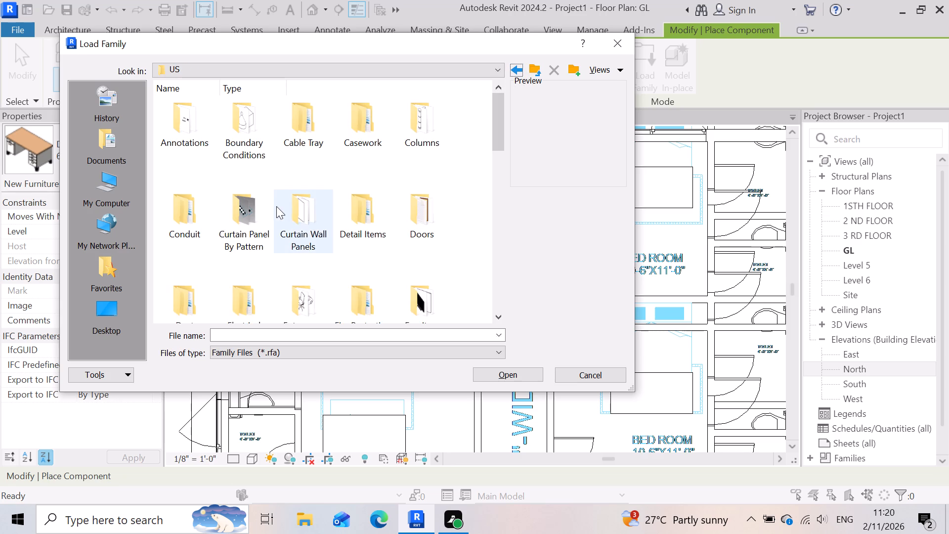
scroll(276, 206, down, 8)
scroll(283, 204, up, 5)
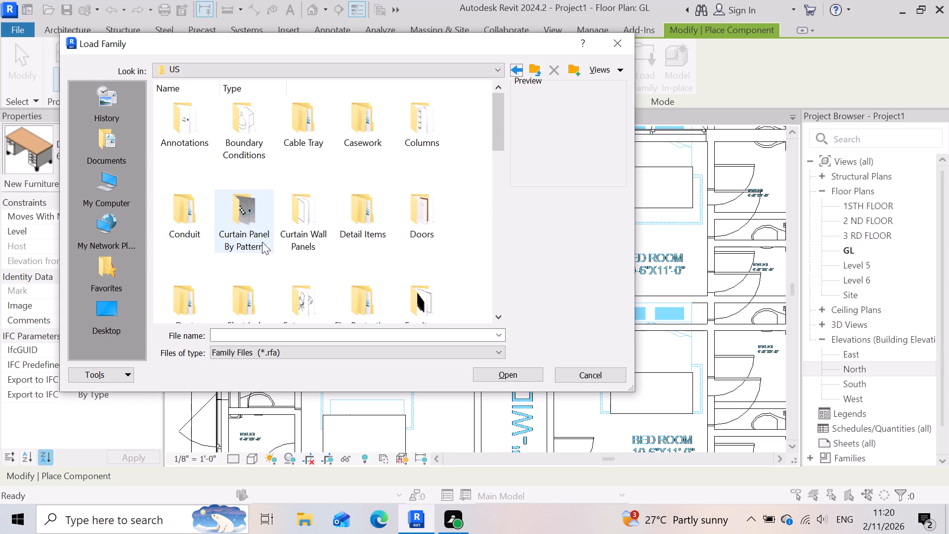
scroll(310, 228, down, 2)
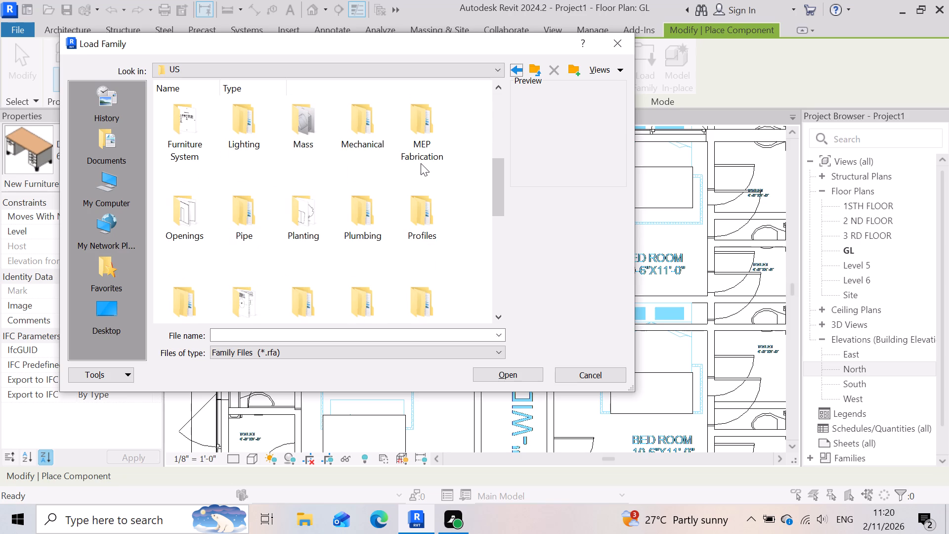
scroll(421, 163, down, 2)
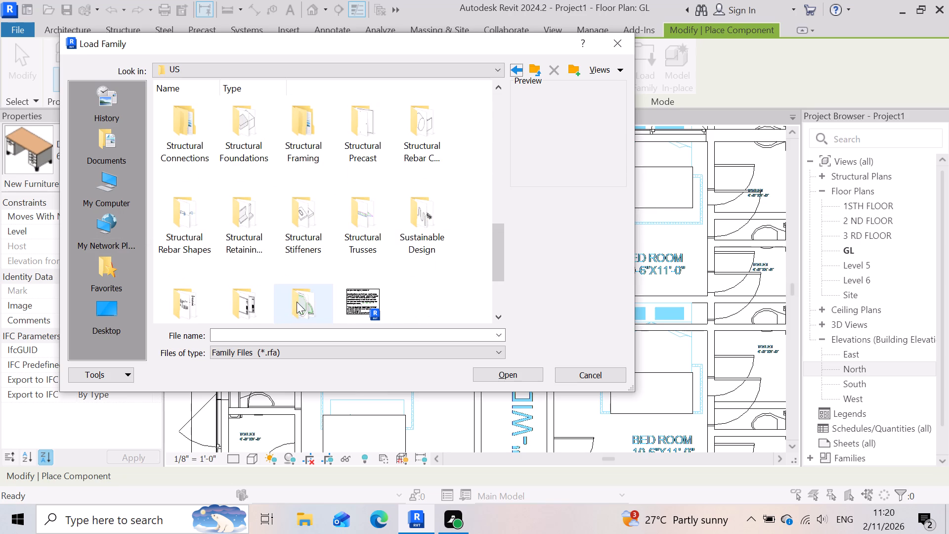
scroll(389, 233, down, 4)
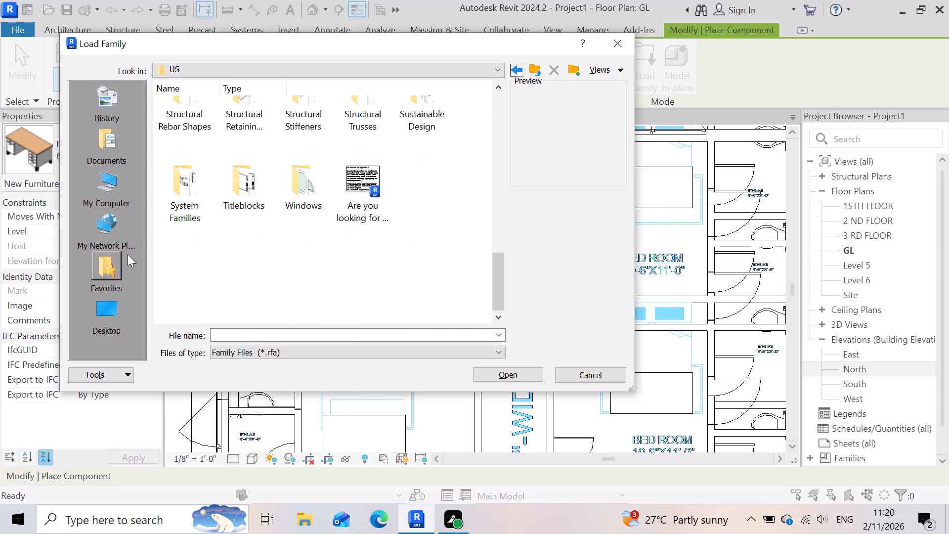
scroll(216, 253, up, 8)
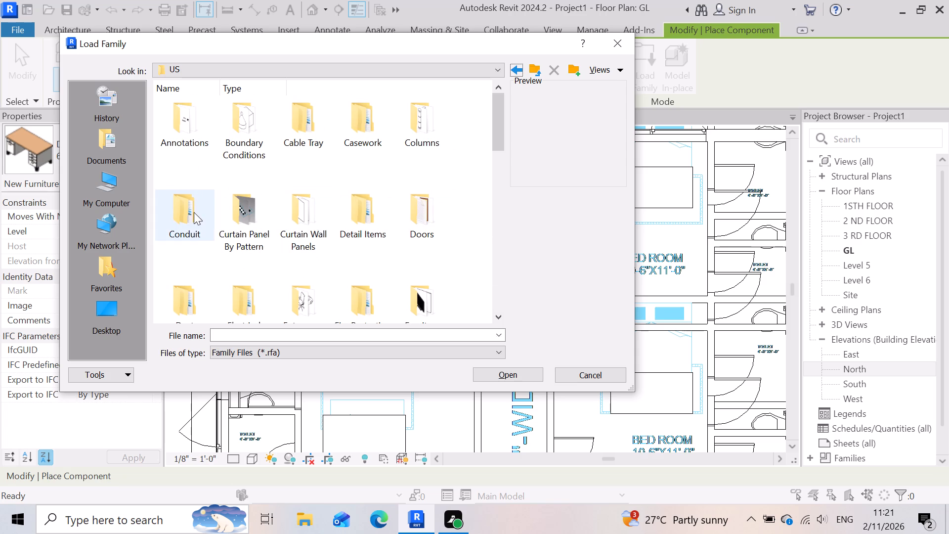
scroll(194, 212, up, 2)
Look through the parent folders from Libraries up to the Desktop for other family sources, and close the family loader.
click(533, 69)
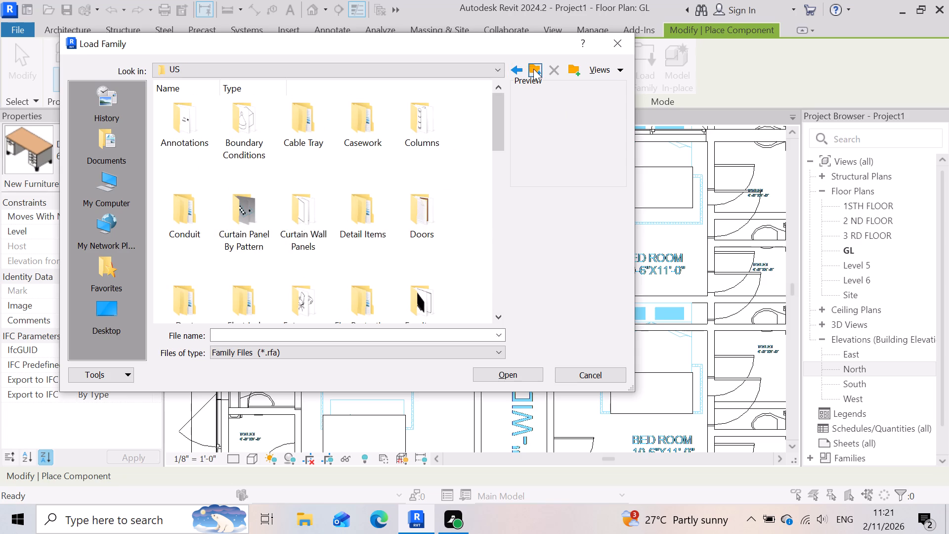
click(535, 66)
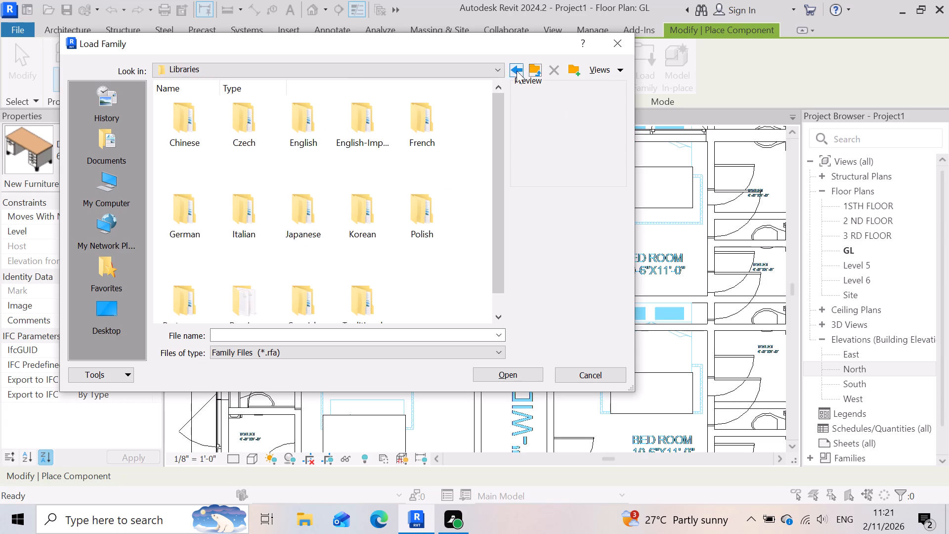
scroll(406, 156, down, 6)
click(535, 69)
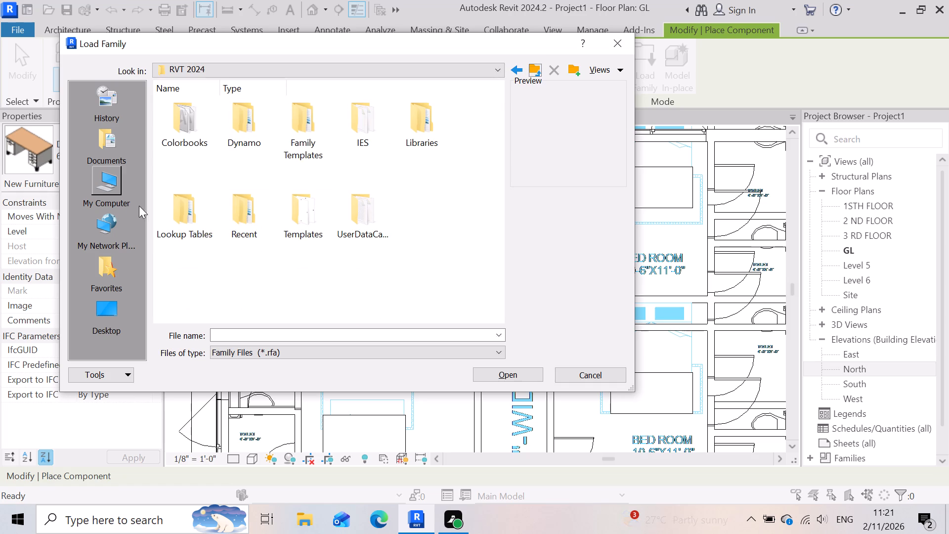
click(534, 66)
click(534, 66)
scroll(420, 202, down, 4)
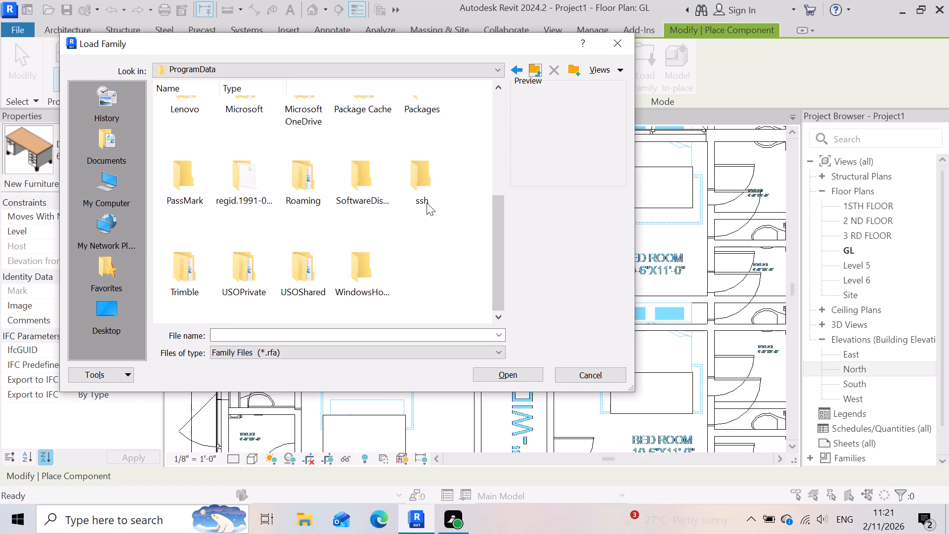
scroll(427, 203, down, 4)
click(535, 74)
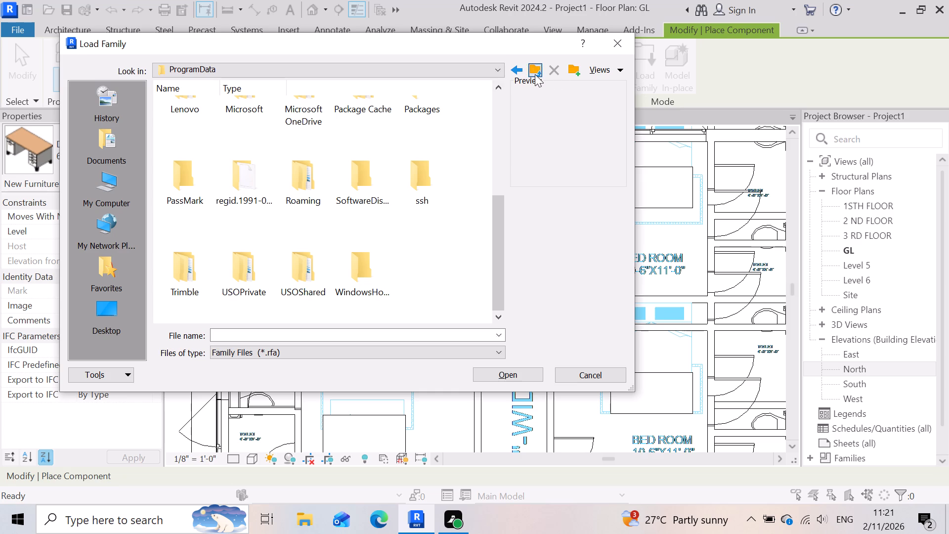
scroll(343, 198, down, 4)
scroll(343, 198, up, 3)
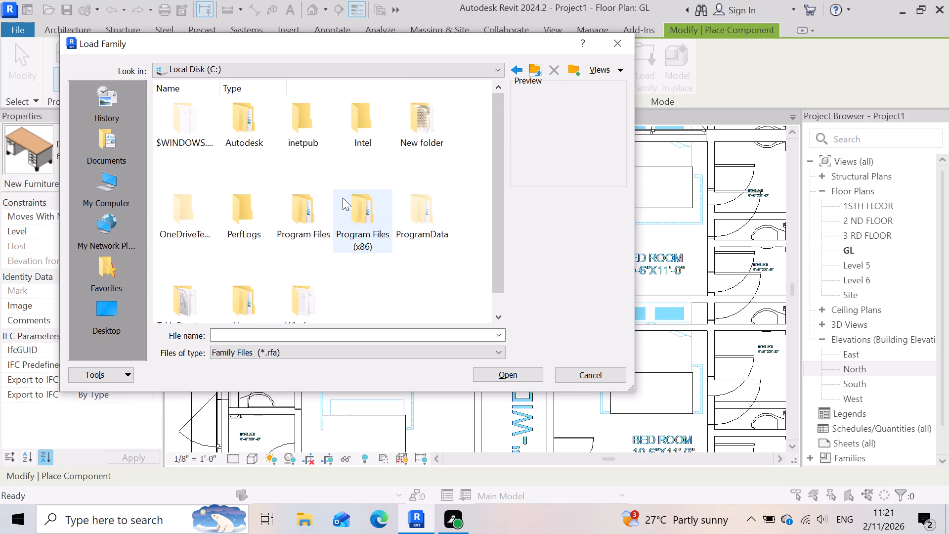
click(533, 70)
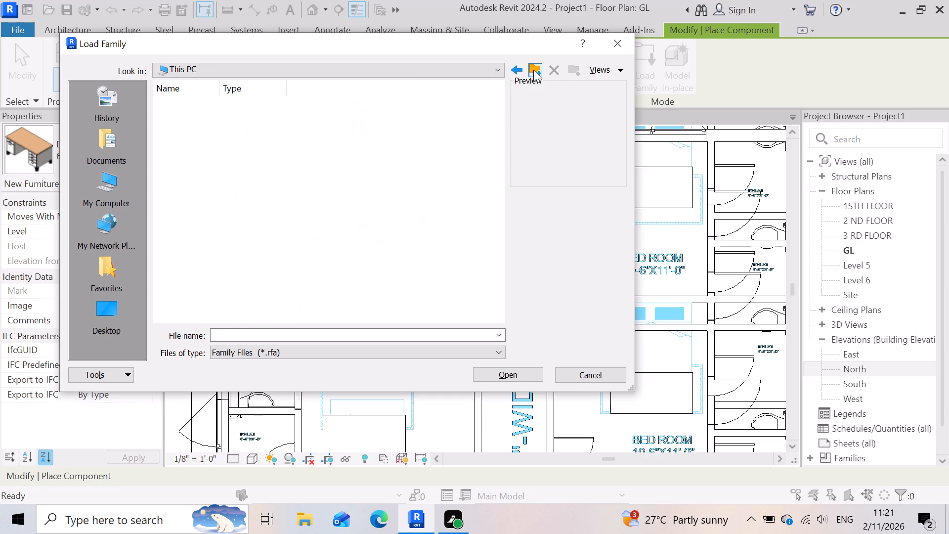
click(533, 70)
click(533, 70)
click(533, 70)
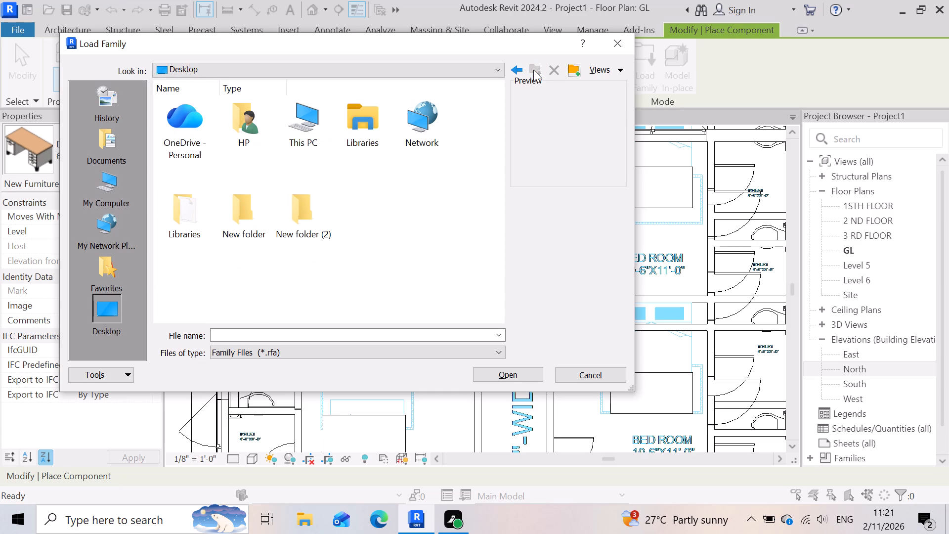
click(521, 70)
click(521, 70)
click(521, 70)
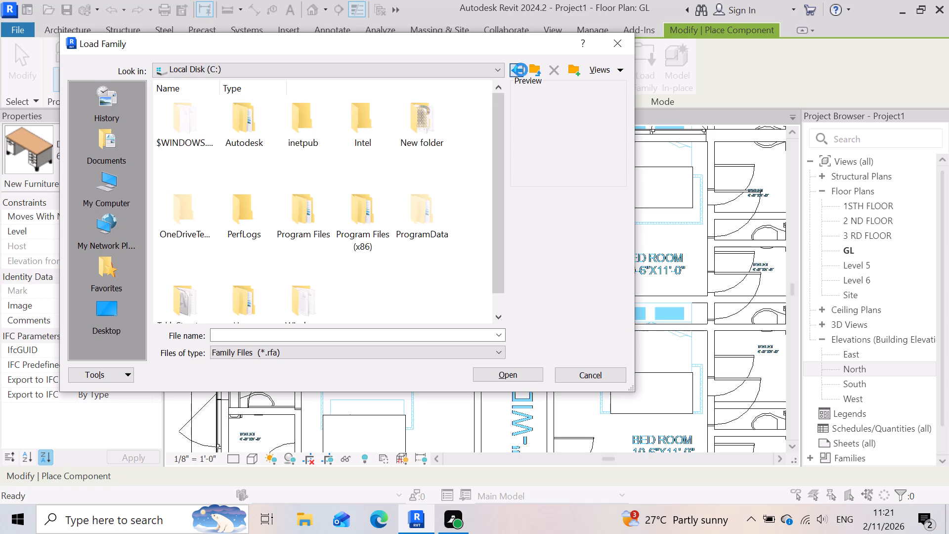
triple_click(521, 70)
click(521, 70)
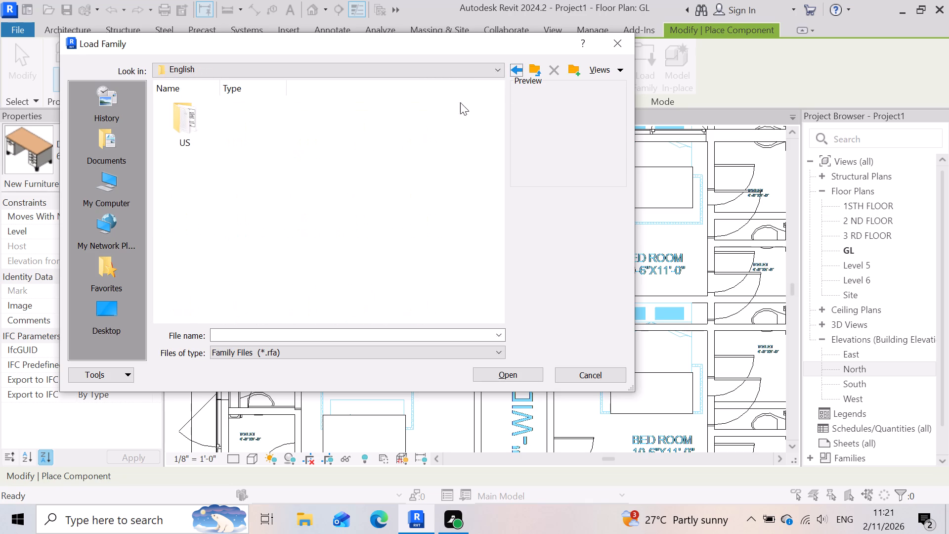
click(528, 72)
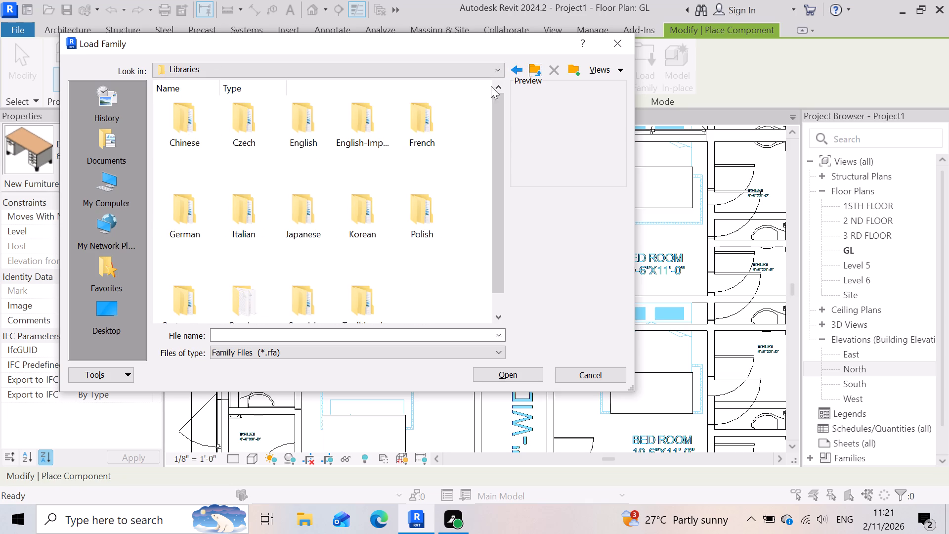
click(619, 49)
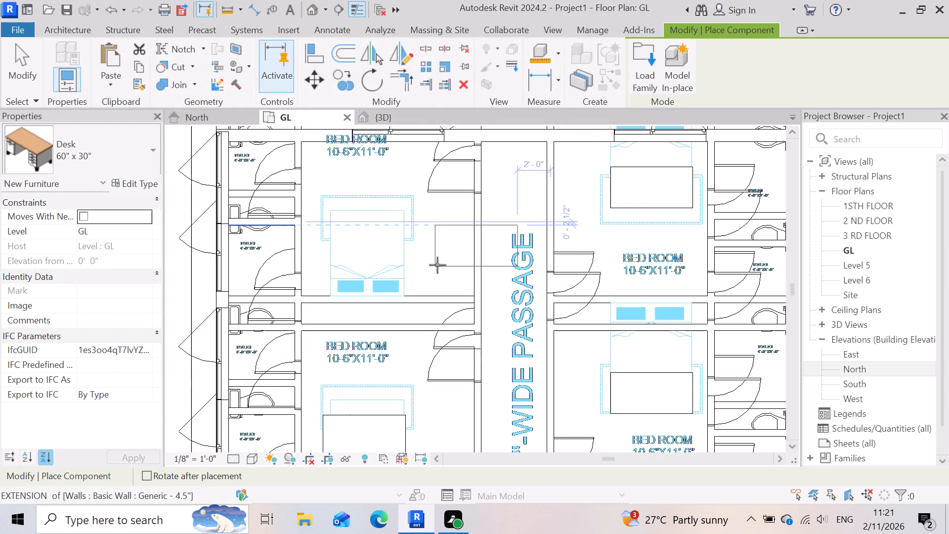
Reopen the family loader and look through the Windows, Libraries, RVT 2024 and Templates folders for a furniture family.
click(641, 71)
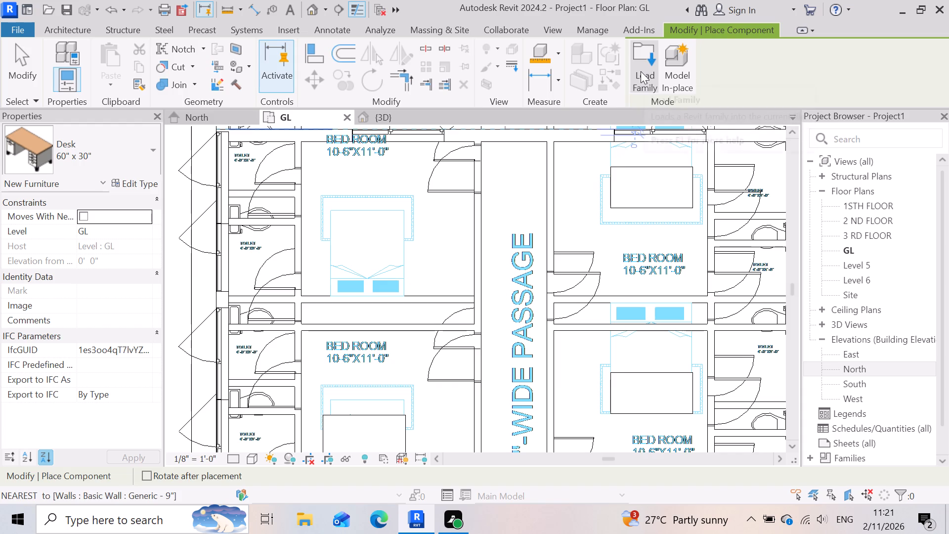
scroll(357, 191, down, 5)
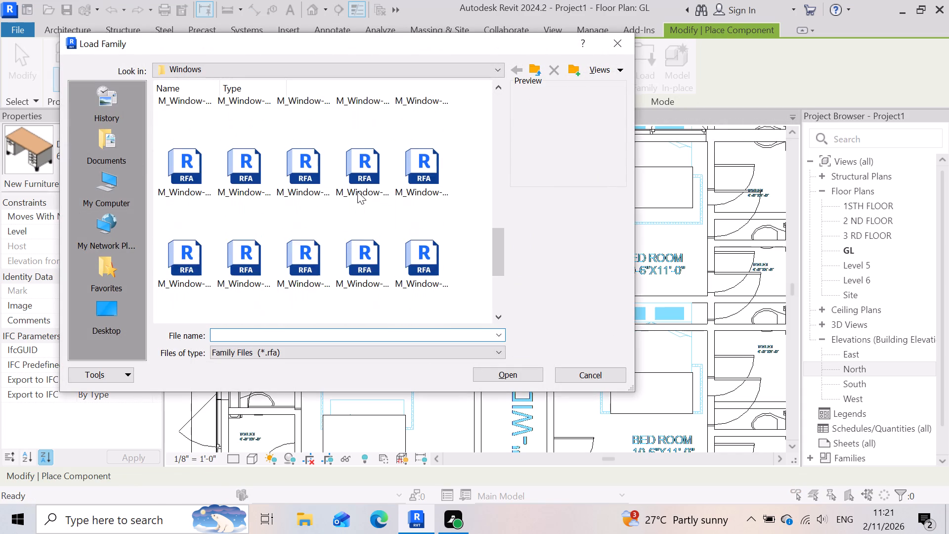
click(528, 68)
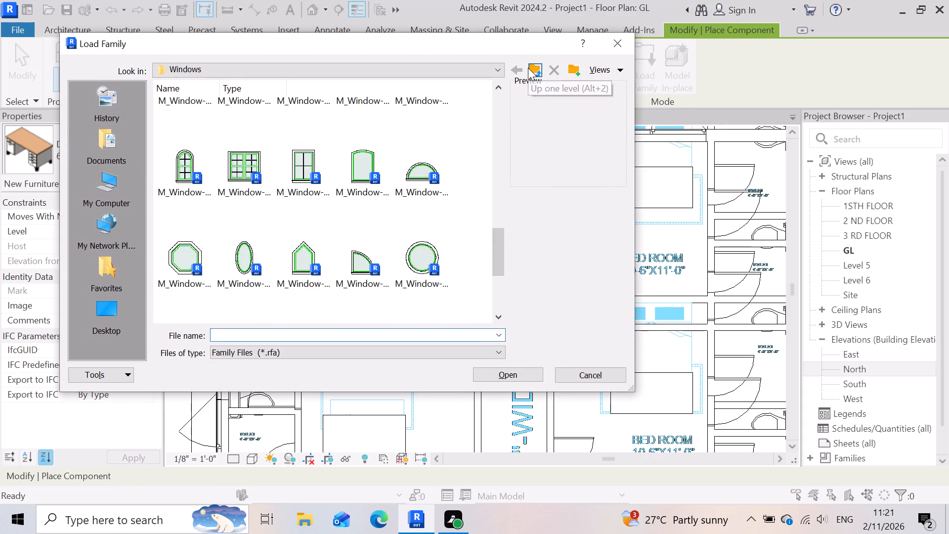
click(534, 69)
click(534, 69)
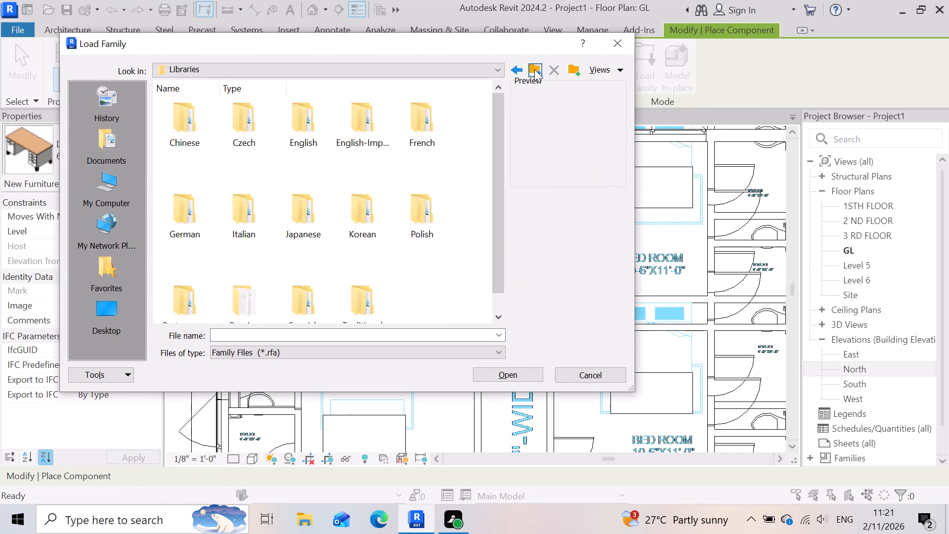
scroll(428, 198, down, 5)
scroll(364, 250, up, 6)
click(530, 71)
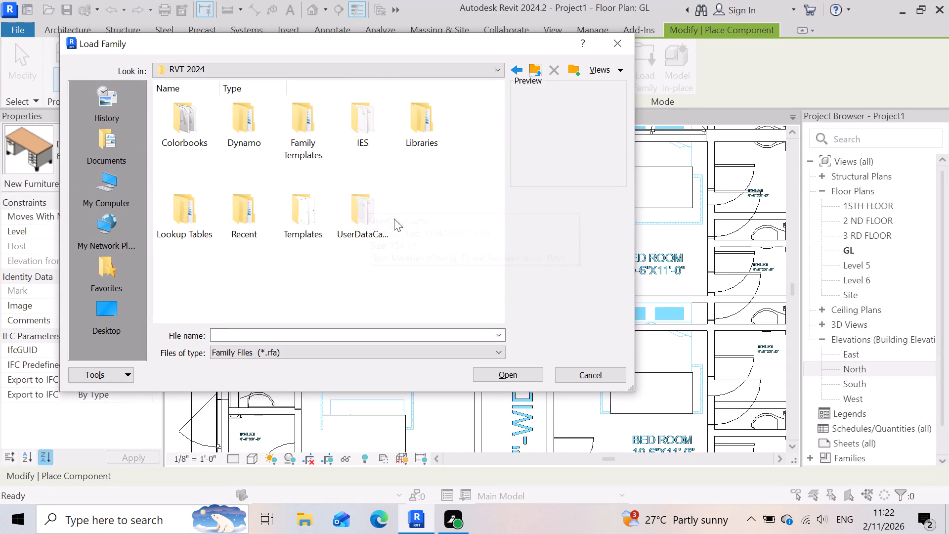
click(309, 205)
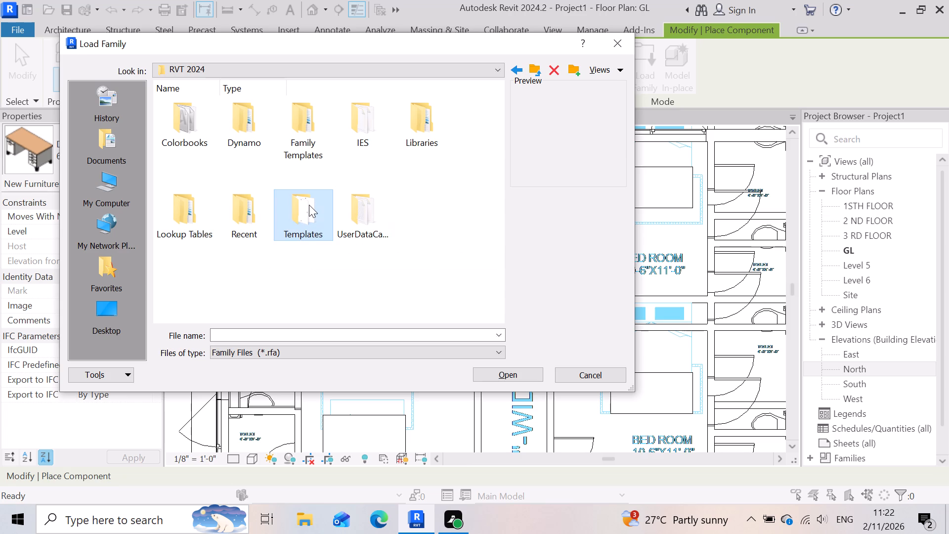
double_click(309, 205)
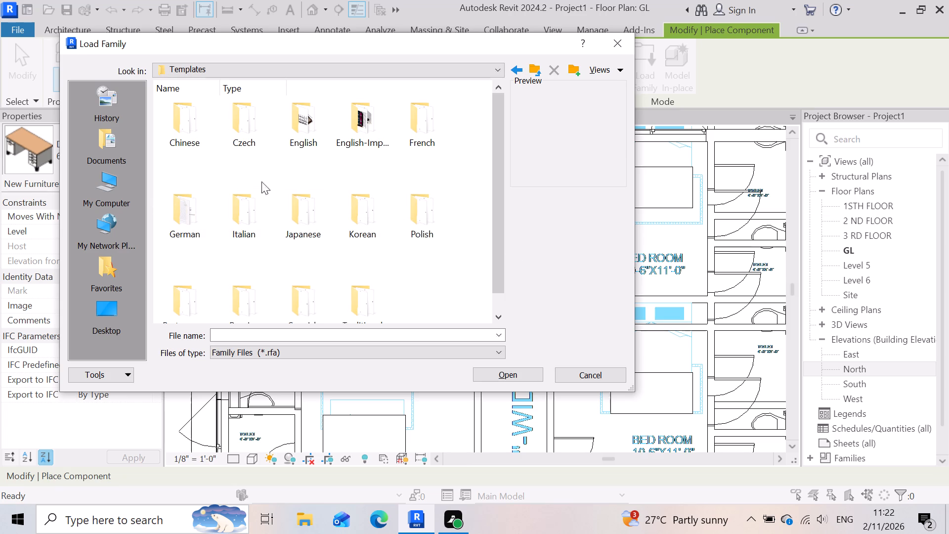
click(530, 66)
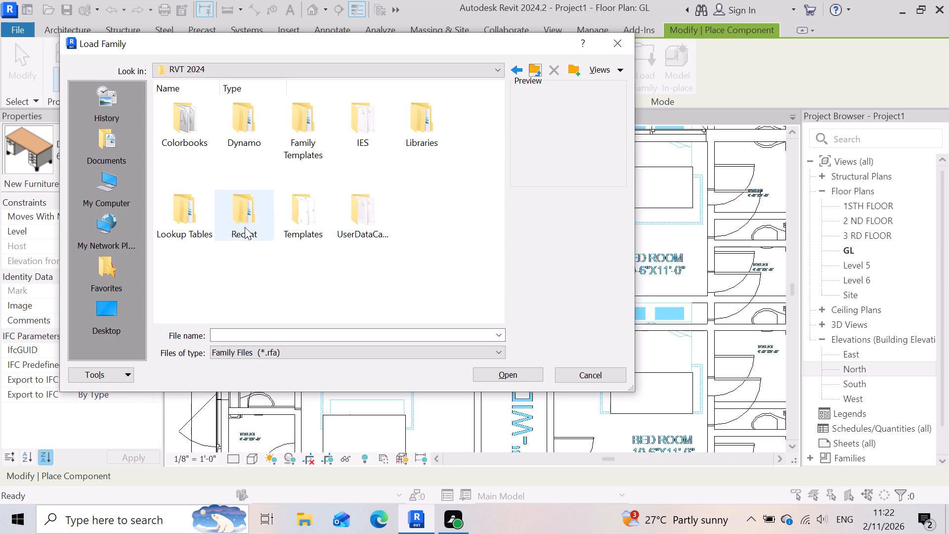
double_click(298, 216)
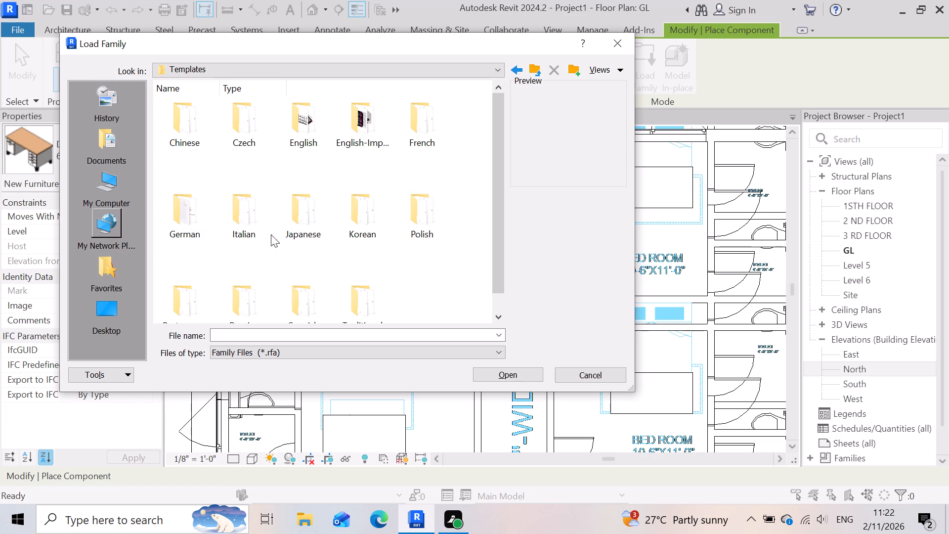
scroll(310, 233, down, 3)
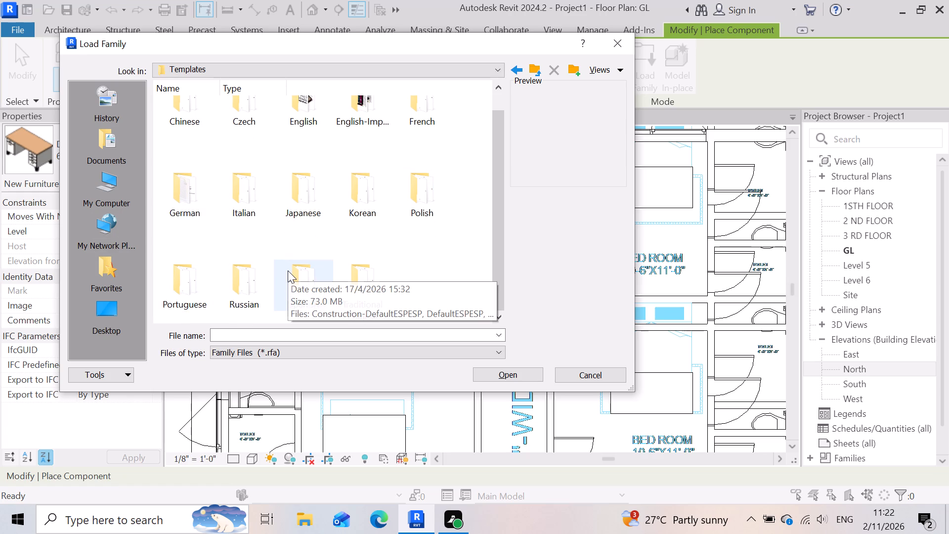
scroll(288, 270, down, 2)
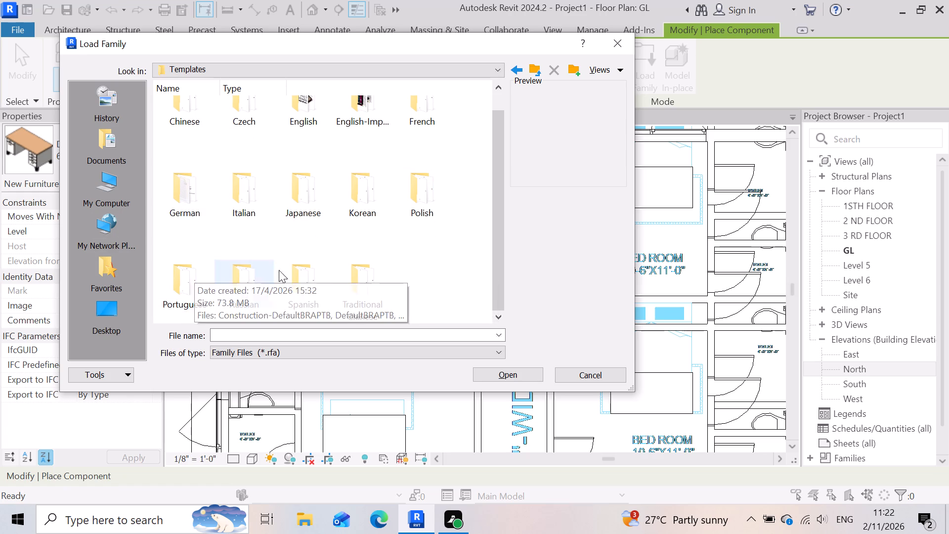
click(525, 68)
click(530, 68)
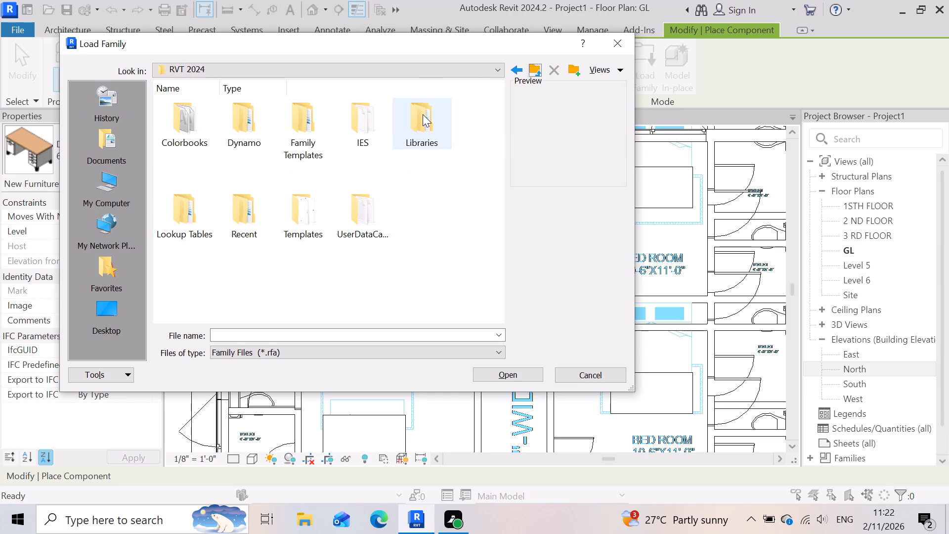
Look through the Libraries folder and its parents up to This PC, close the family loader and end component placement.
double_click(423, 114)
scroll(302, 201, down, 4)
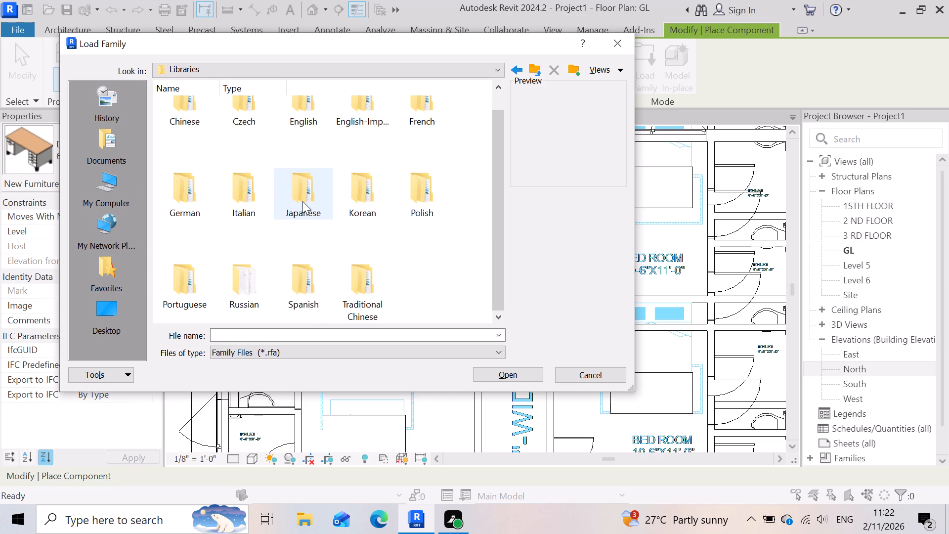
click(532, 73)
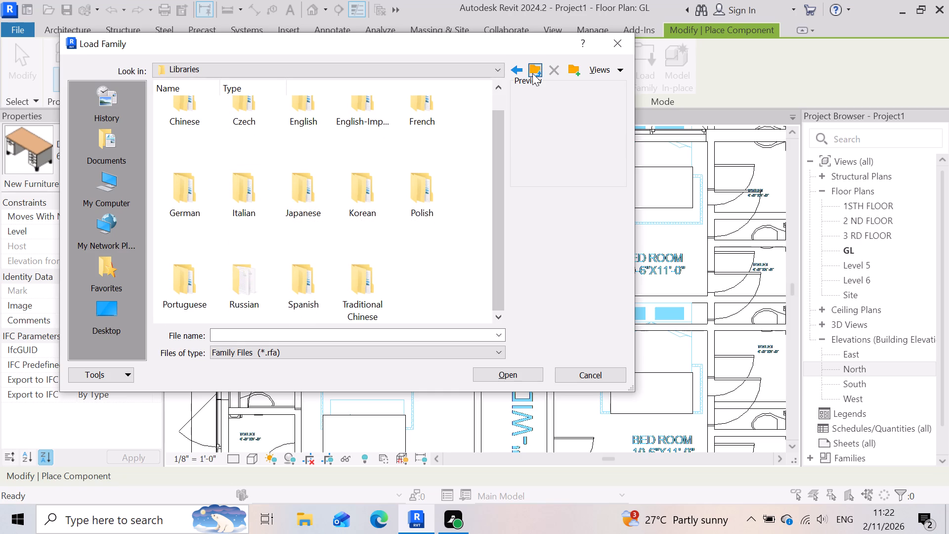
click(532, 73)
click(532, 73)
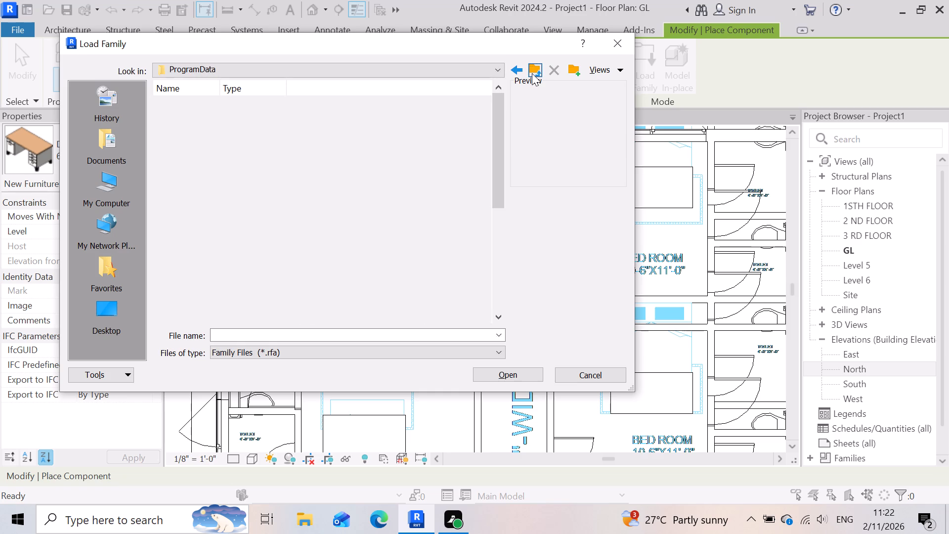
click(532, 73)
click(532, 73)
scroll(398, 210, down, 1)
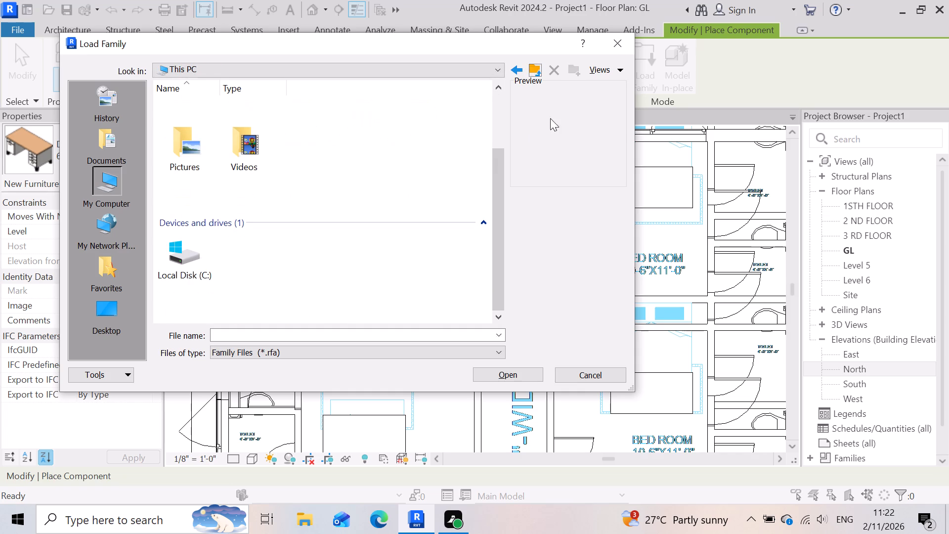
click(611, 32)
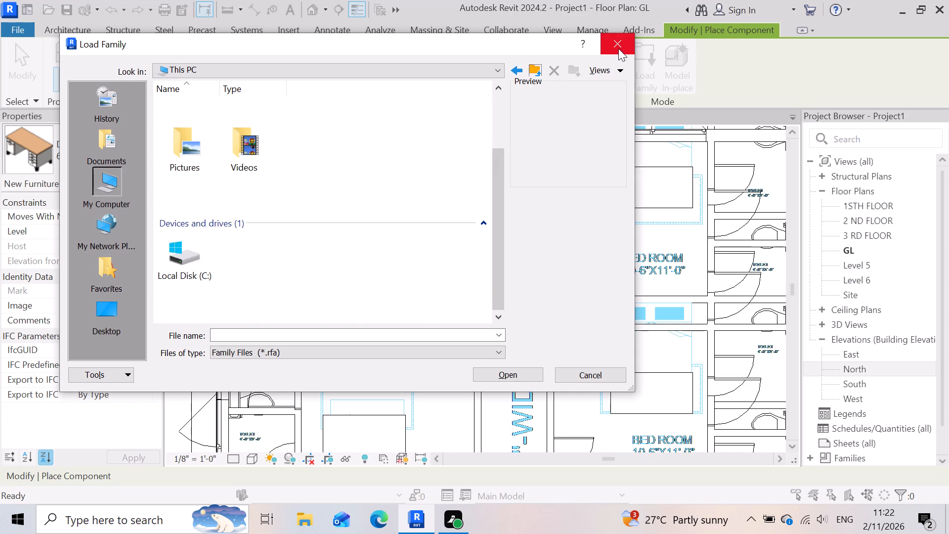
click(618, 48)
scroll(553, 264, down, 5)
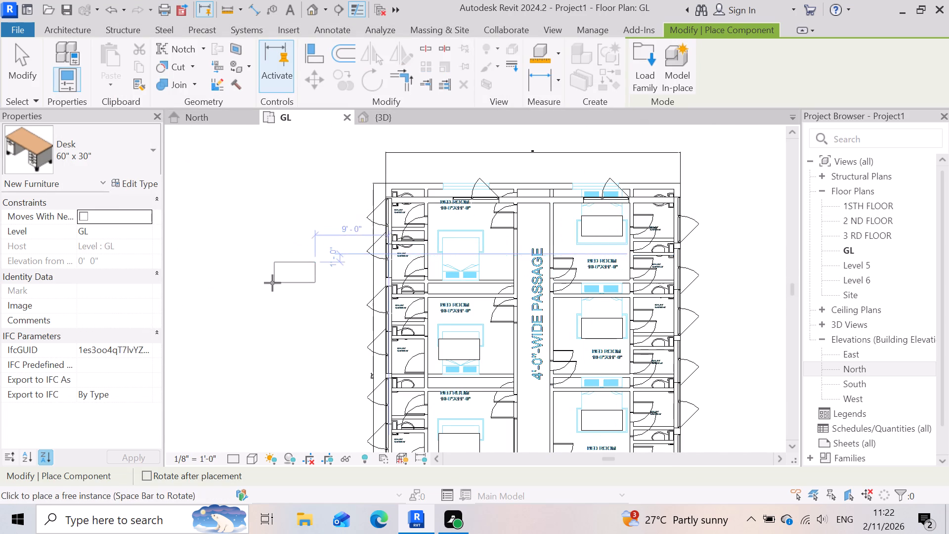
scroll(272, 283, up, 4)
key(Escape)
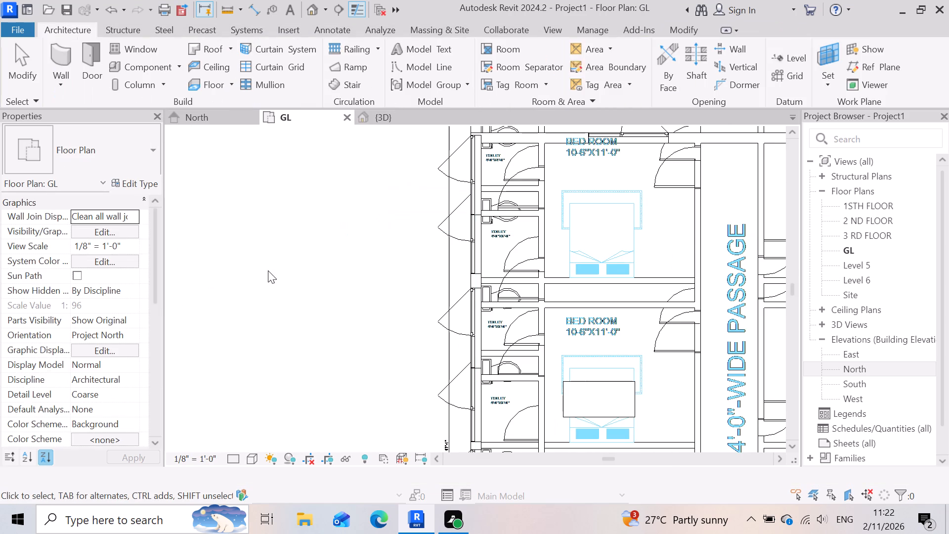
Examine the CAD bed and pillows in the bedroom without a desk west of the passage on the GL floor plan.
scroll(180, 266, down, 4)
scroll(467, 271, up, 9)
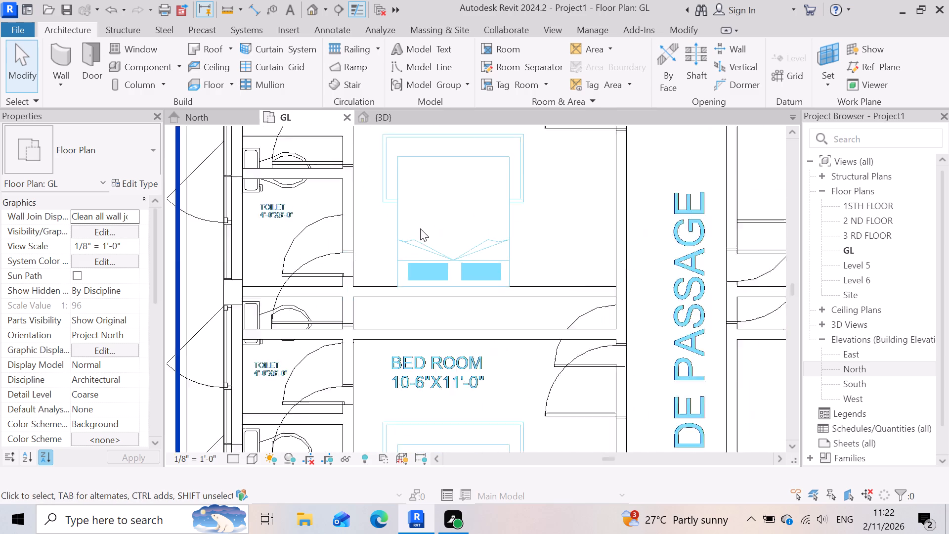
scroll(547, 260, down, 3)
scroll(452, 273, up, 3)
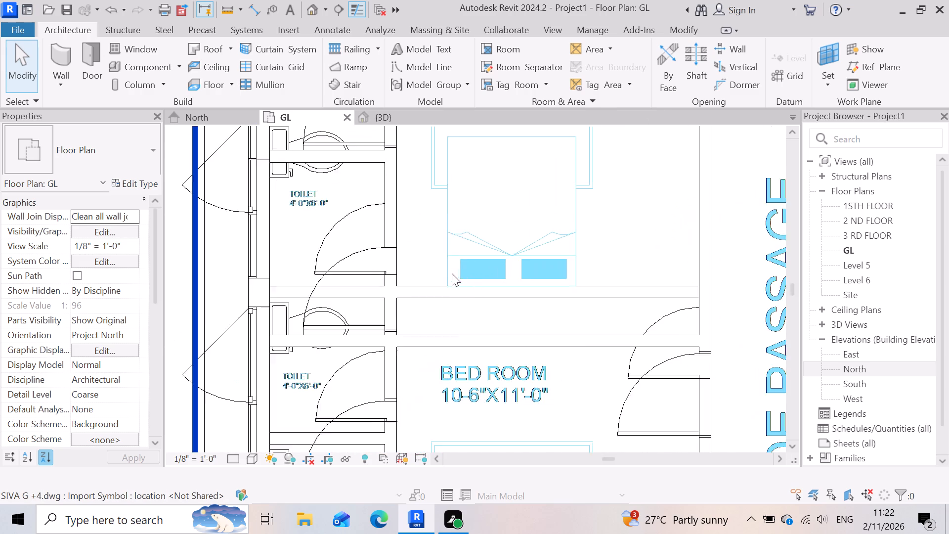
scroll(452, 273, up, 12)
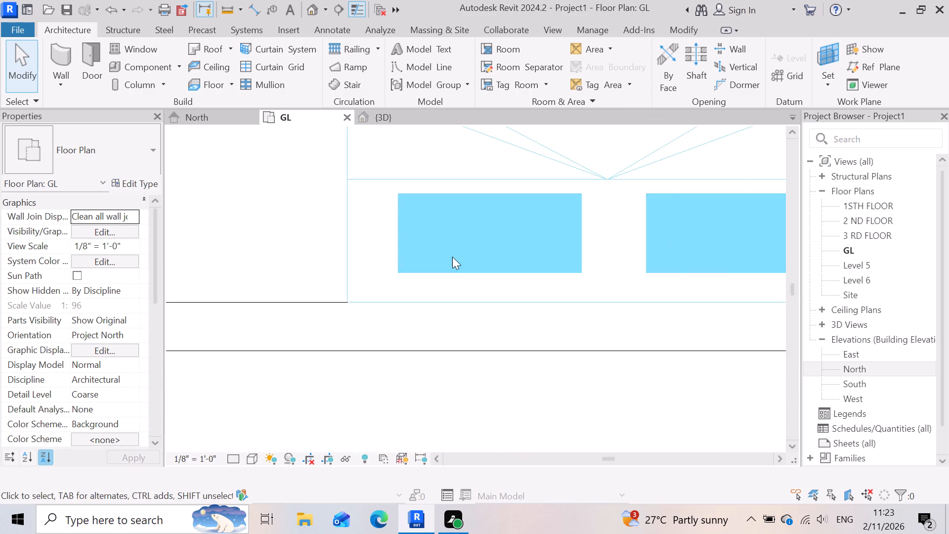
scroll(452, 257, up, 2)
scroll(415, 291, down, 18)
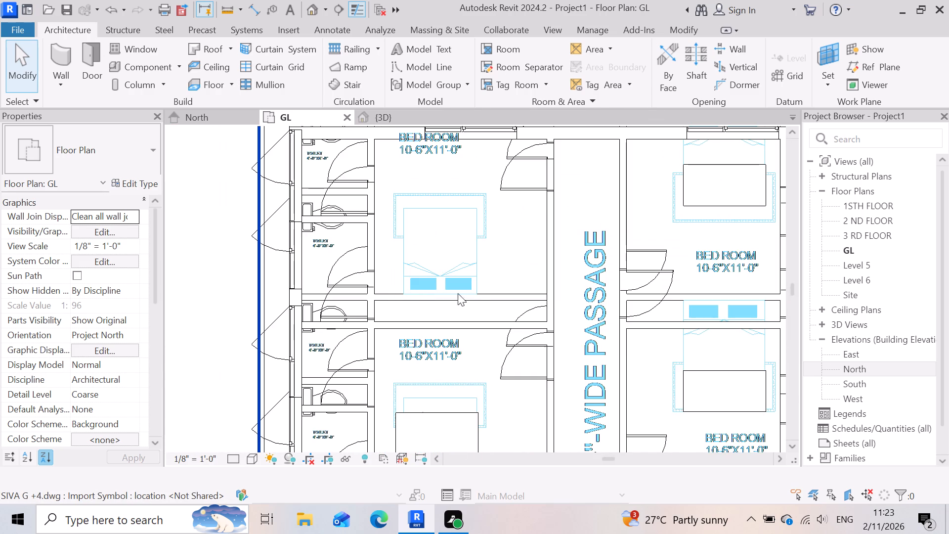
scroll(523, 300, down, 4)
scroll(416, 281, down, 3)
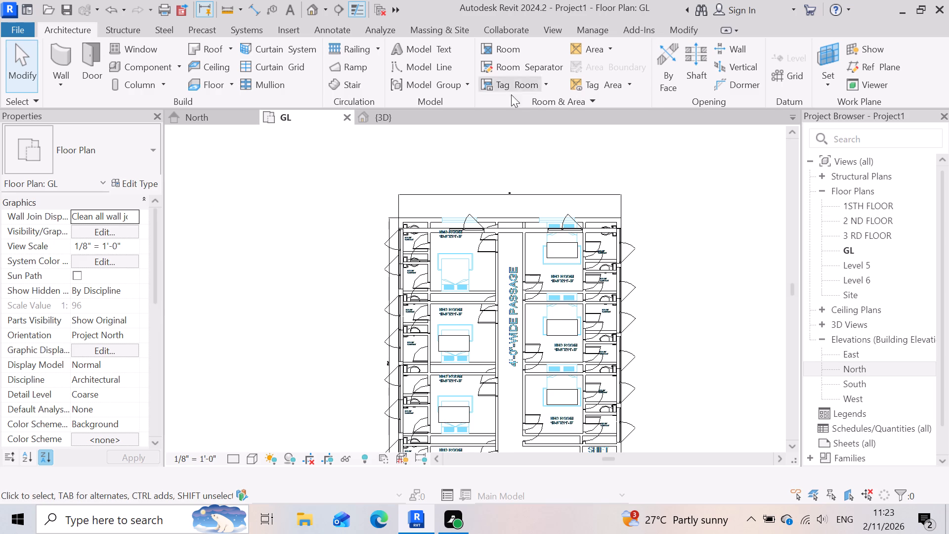
In the 3D view, move the southernmost desk west of the passage north, away from the bedroom's south wall.
click(421, 120)
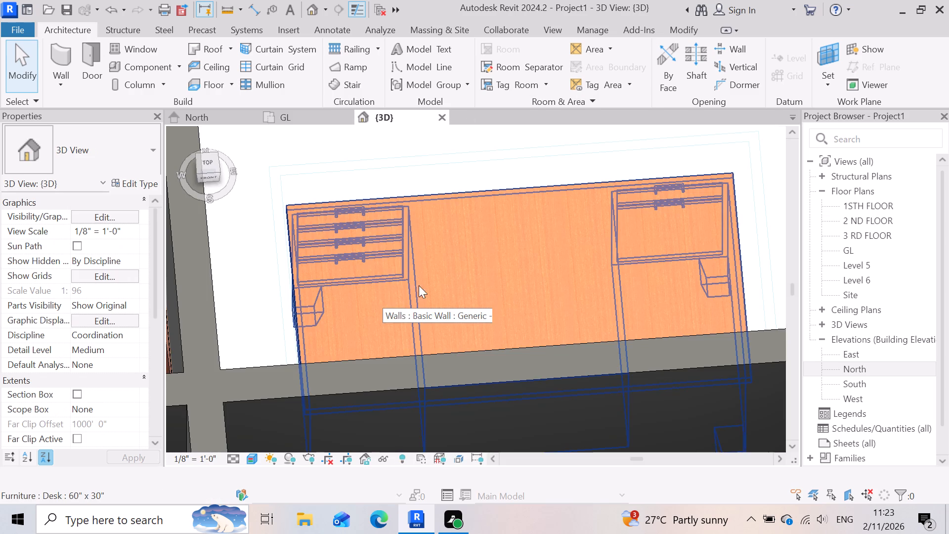
scroll(465, 253, down, 8)
click(475, 253)
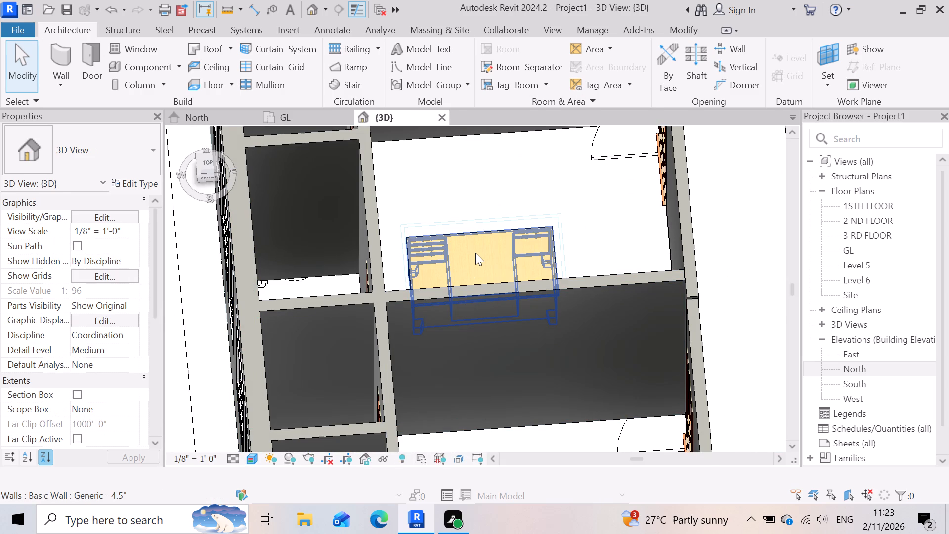
scroll(456, 224, up, 6)
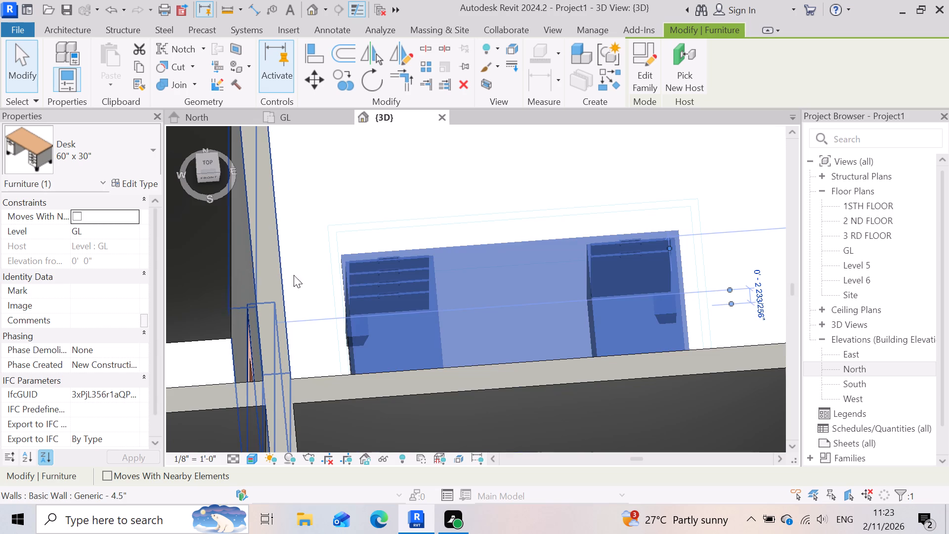
scroll(515, 306, down, 2)
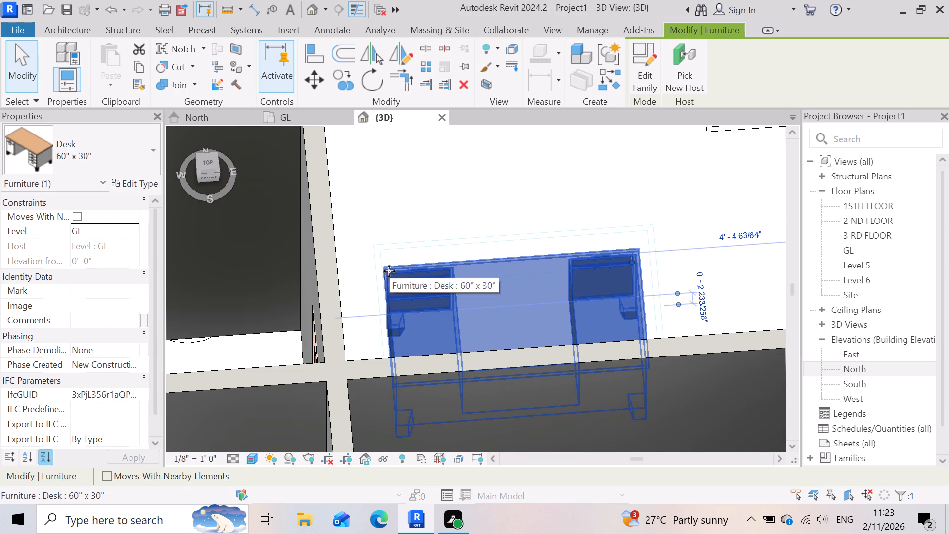
drag(389, 271, 386, 246)
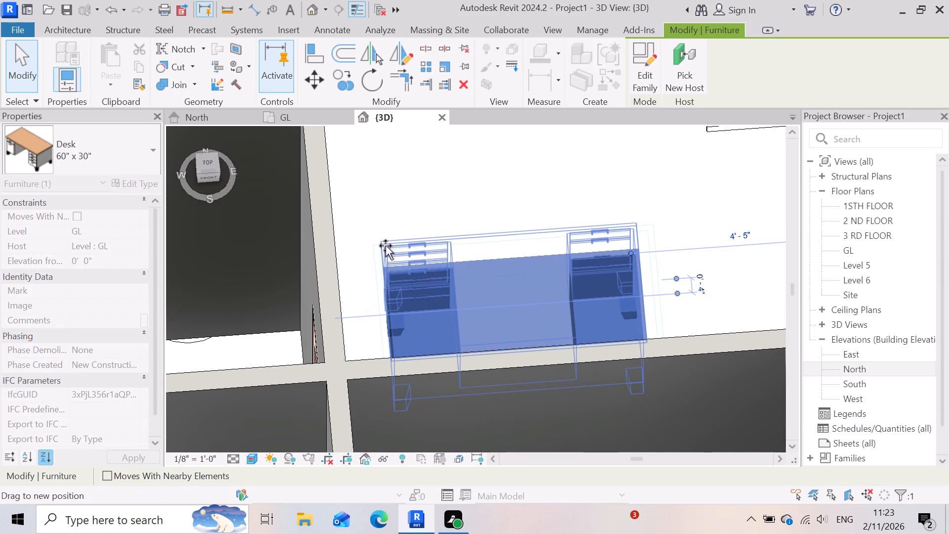
drag(386, 246, 386, 200)
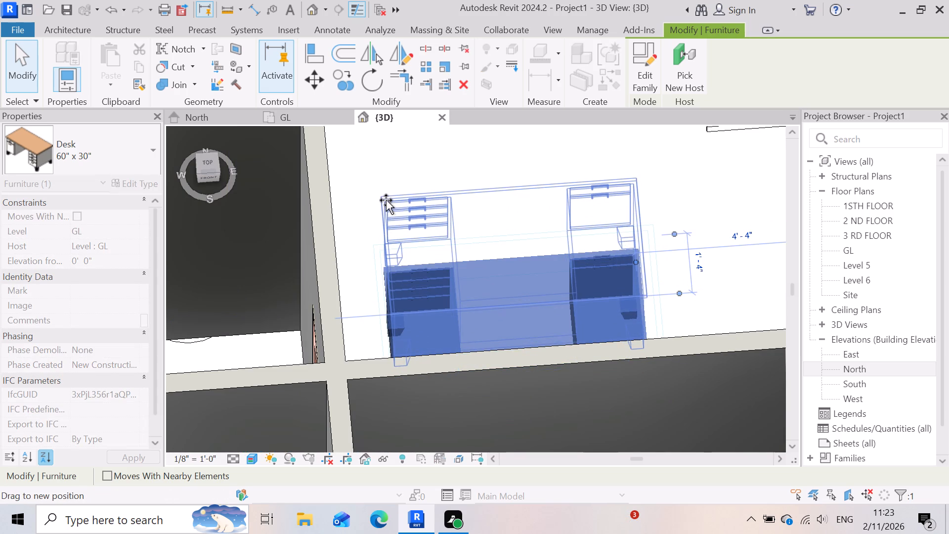
drag(386, 200, 378, 209)
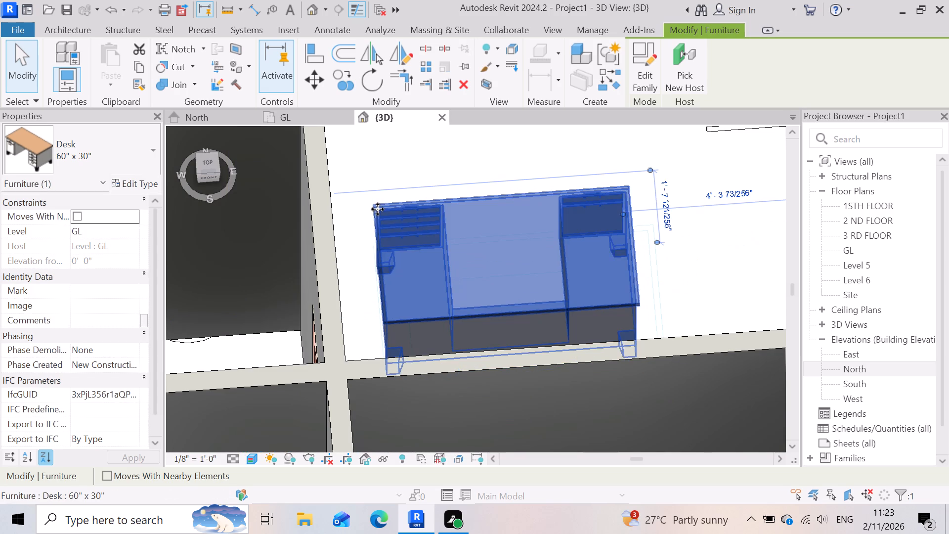
scroll(387, 211, down, 4)
click(175, 315)
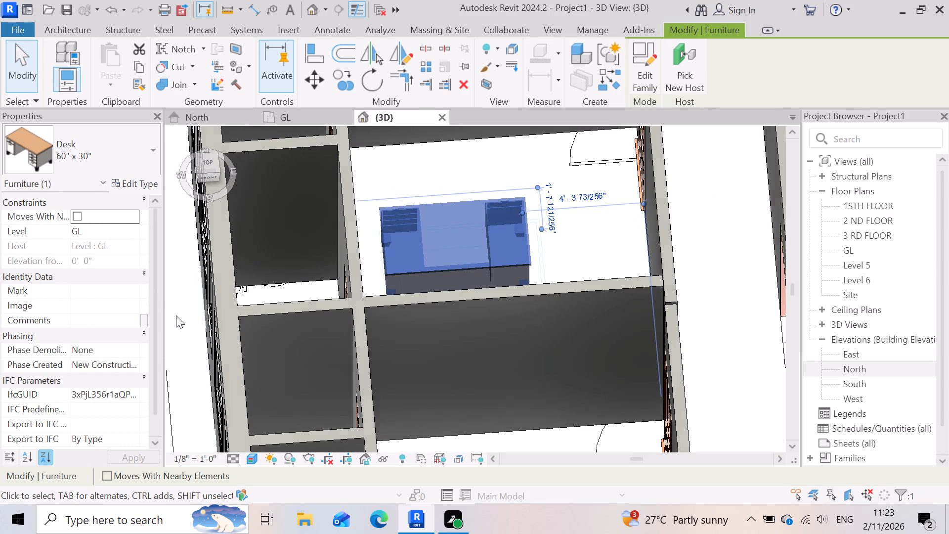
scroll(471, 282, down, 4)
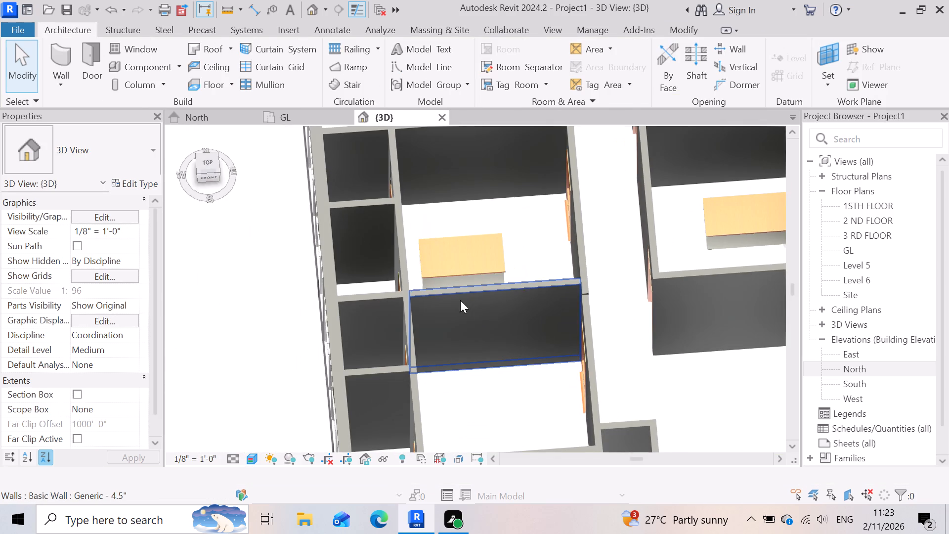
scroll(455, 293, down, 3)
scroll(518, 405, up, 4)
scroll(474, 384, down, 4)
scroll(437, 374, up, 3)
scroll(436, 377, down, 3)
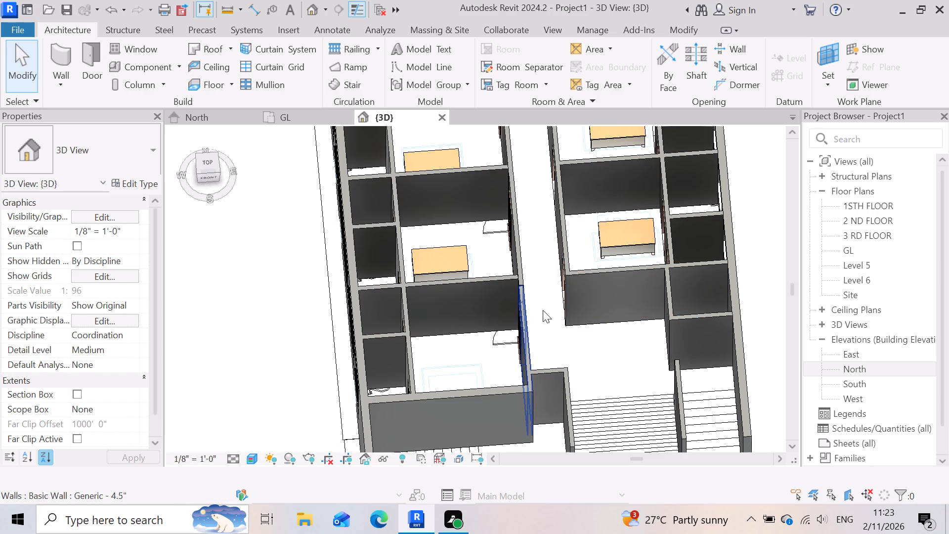
Copy the 60" x 30" desk from the neighbouring bedroom south into the empty southernmost bedroom west of the passage, over the CAD bed outline.
scroll(559, 300, down, 3)
scroll(447, 369, up, 2)
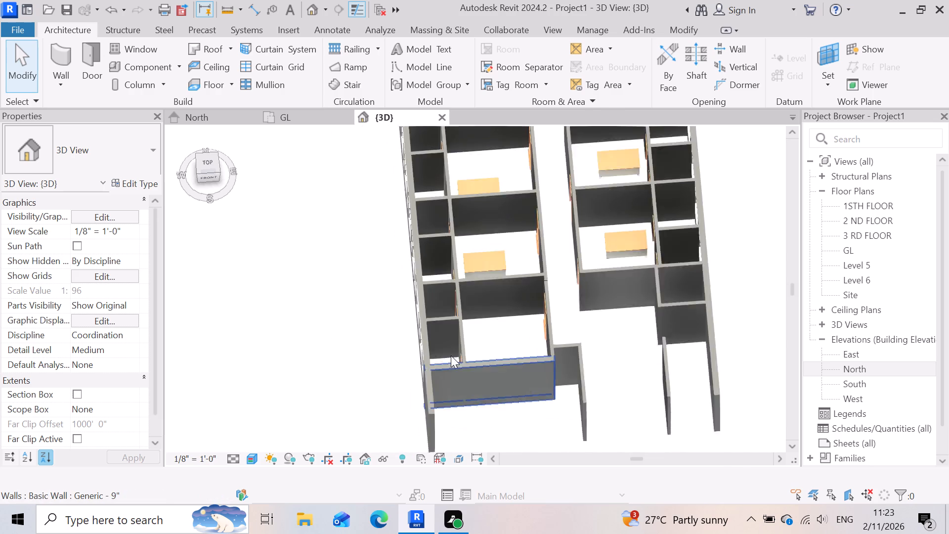
scroll(451, 356, up, 1)
click(507, 227)
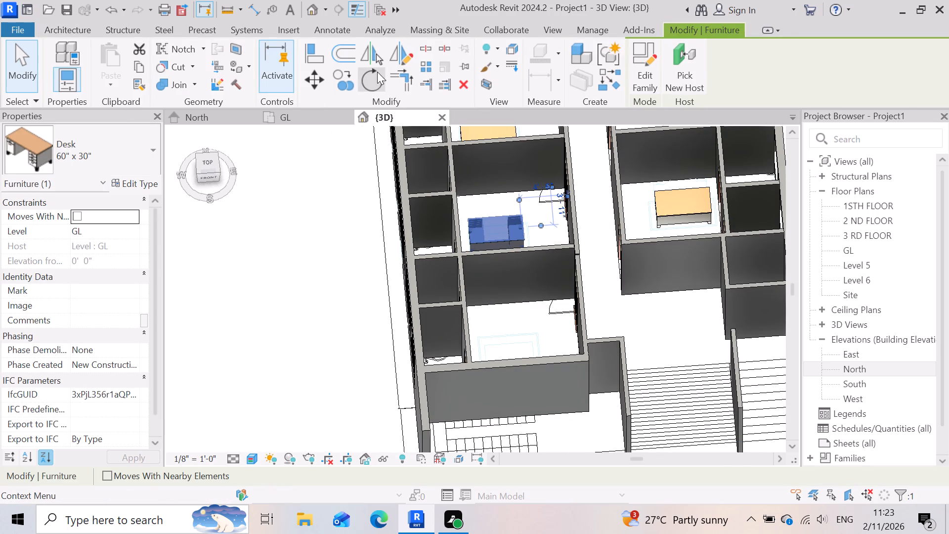
click(341, 79)
click(520, 234)
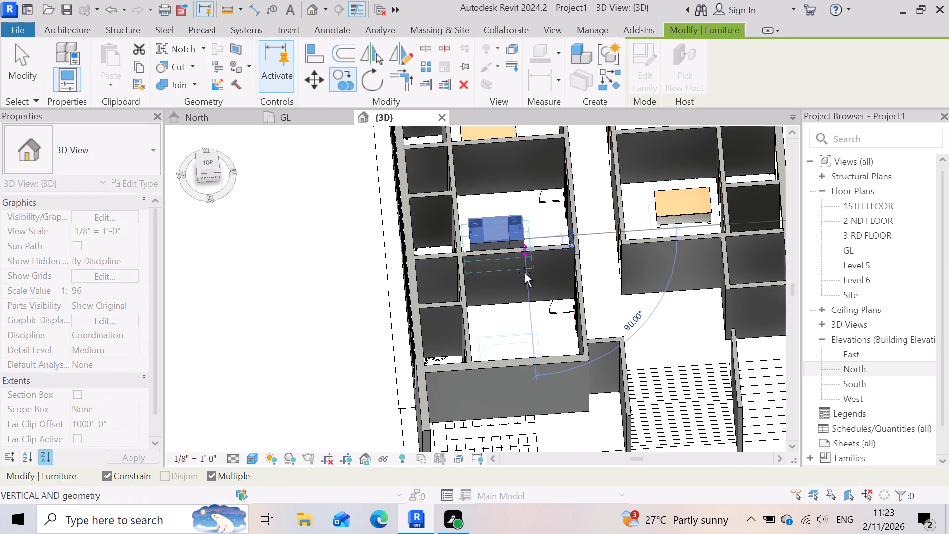
scroll(547, 347, up, 3)
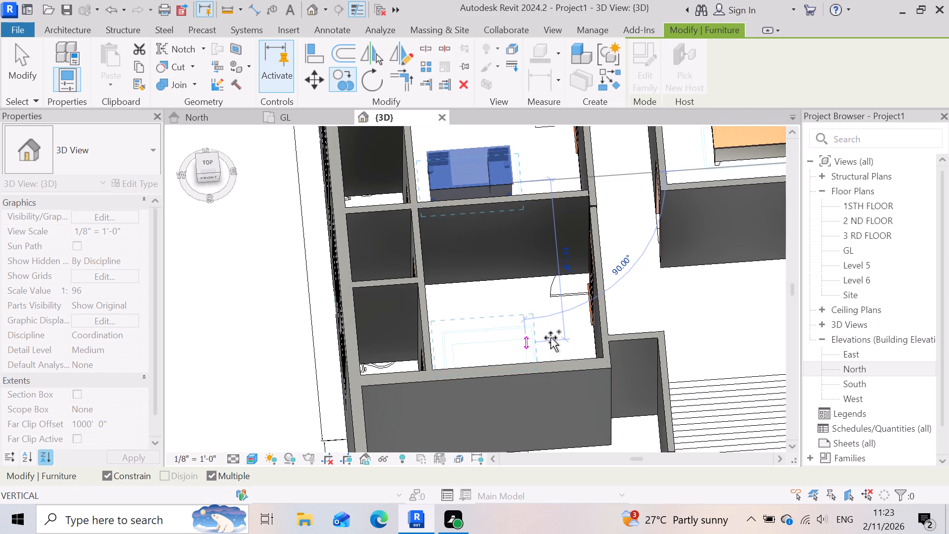
click(552, 341)
scroll(523, 294, down, 2)
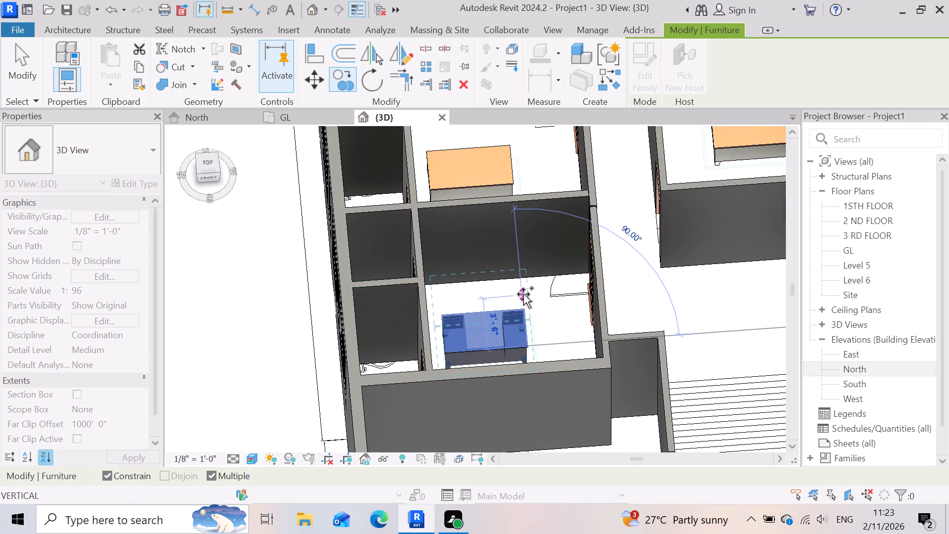
scroll(523, 294, down, 2)
key(Escape)
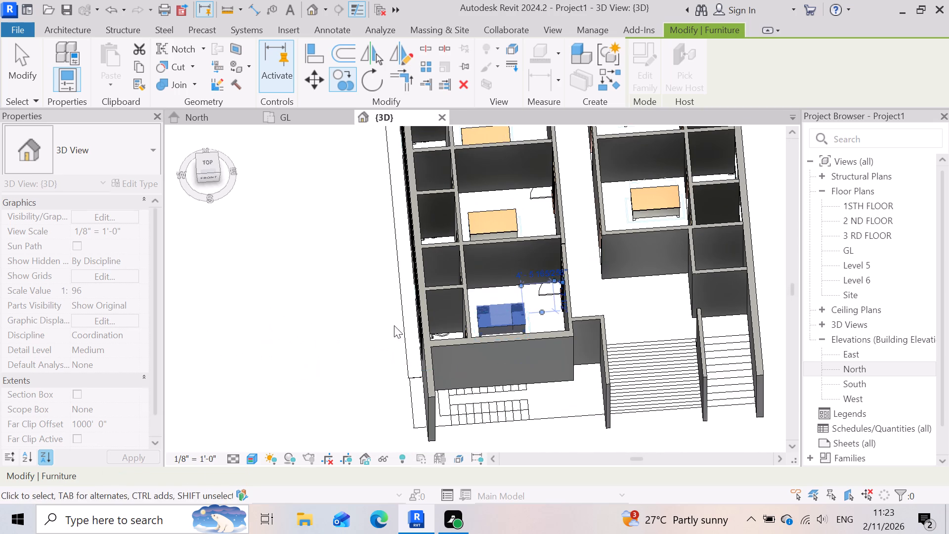
scroll(528, 329, up, 5)
key(Escape)
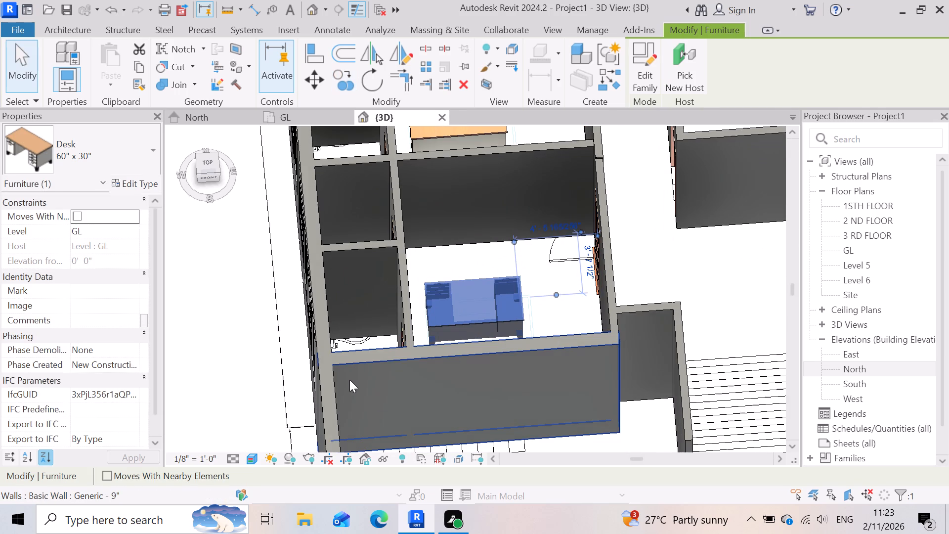
Examine the building's south end around the CAD stair and select the Generic - 9" wall at the southwest corner.
scroll(295, 360, down, 3)
scroll(454, 410, down, 3)
scroll(418, 391, down, 2)
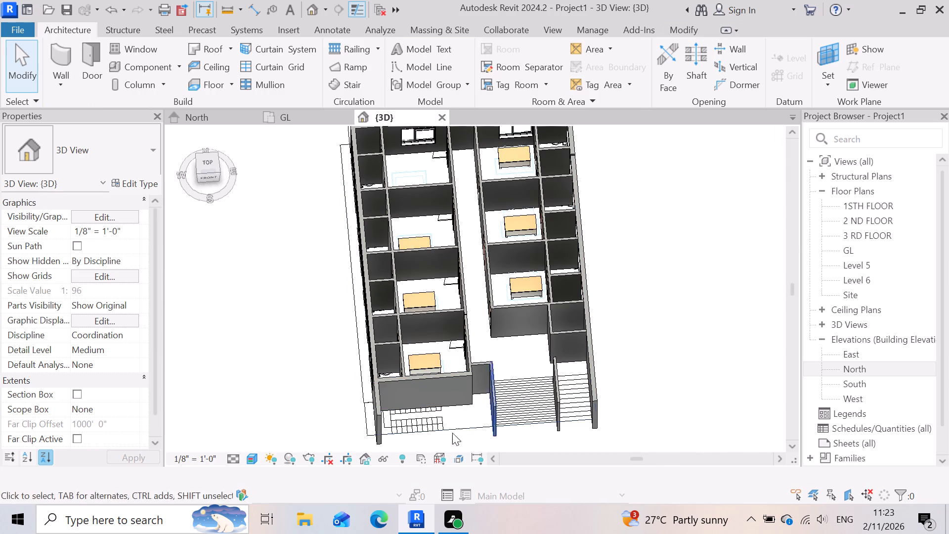
scroll(384, 425, up, 5)
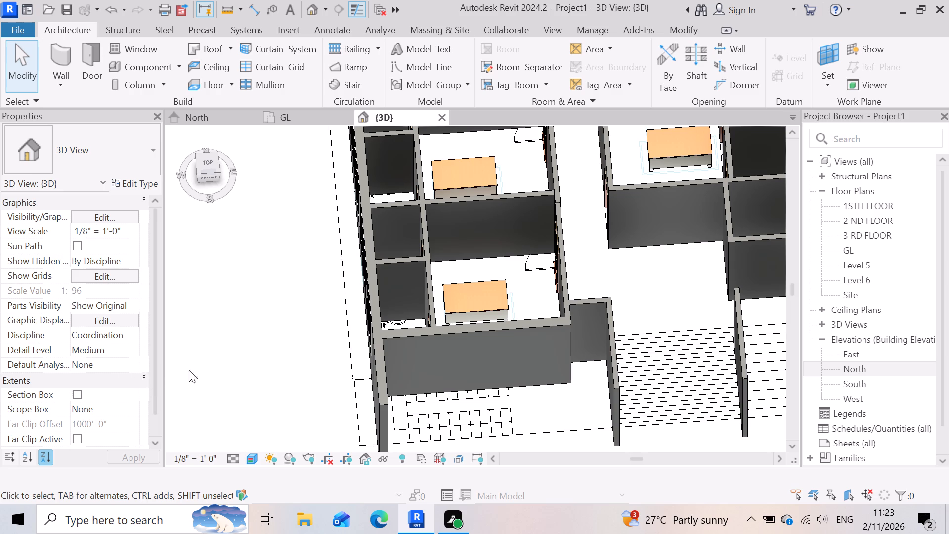
scroll(404, 436, up, 2)
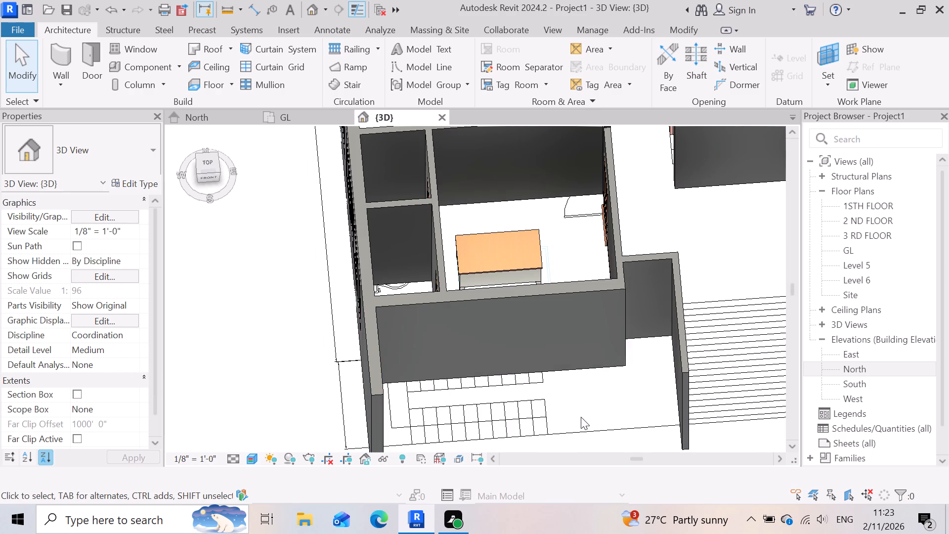
scroll(415, 396, down, 3)
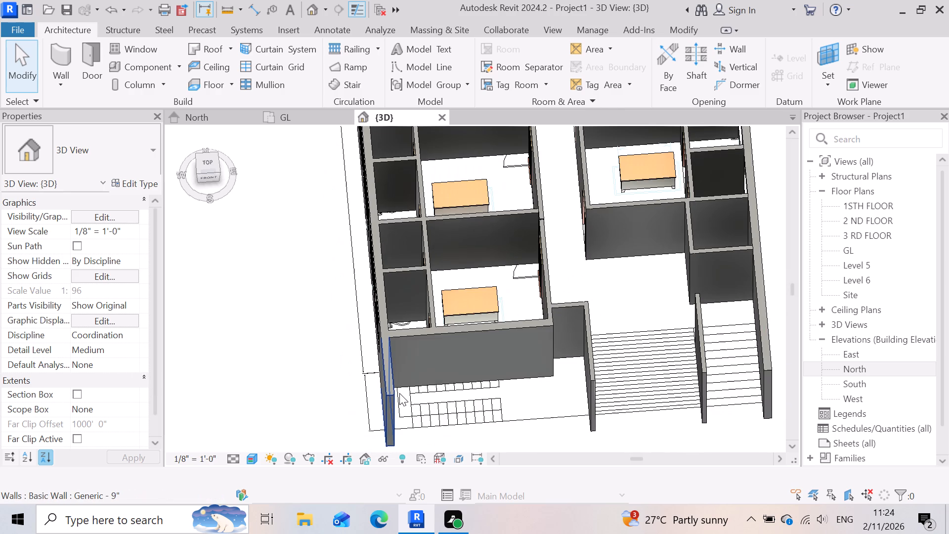
click(399, 393)
scroll(425, 404, up, 3)
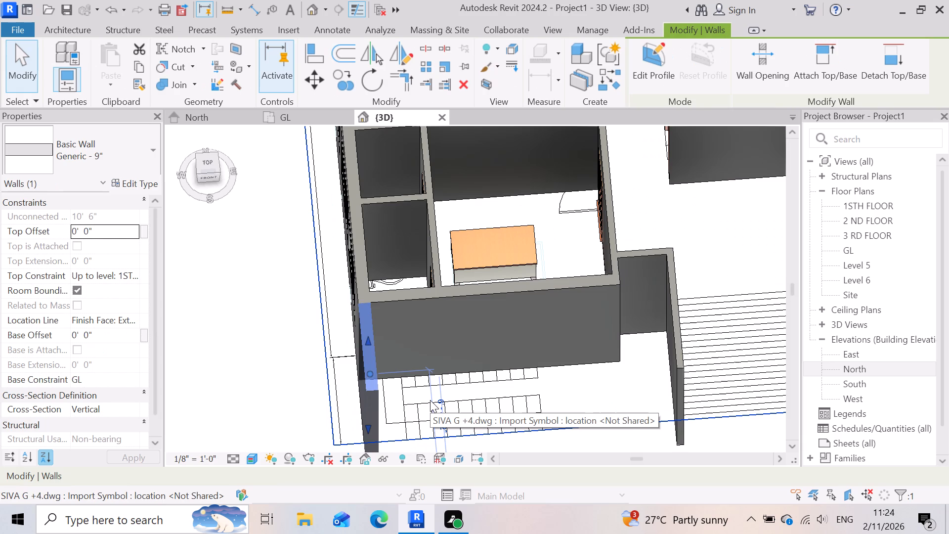
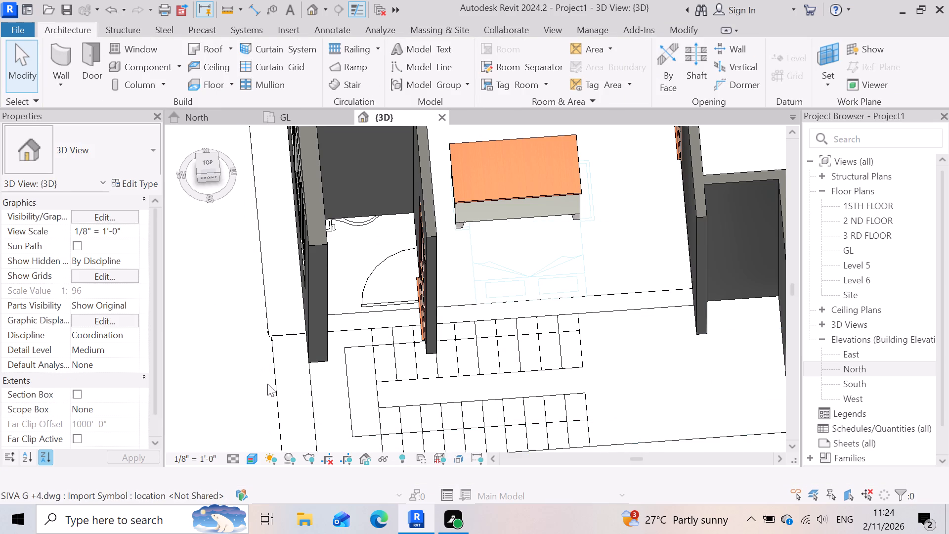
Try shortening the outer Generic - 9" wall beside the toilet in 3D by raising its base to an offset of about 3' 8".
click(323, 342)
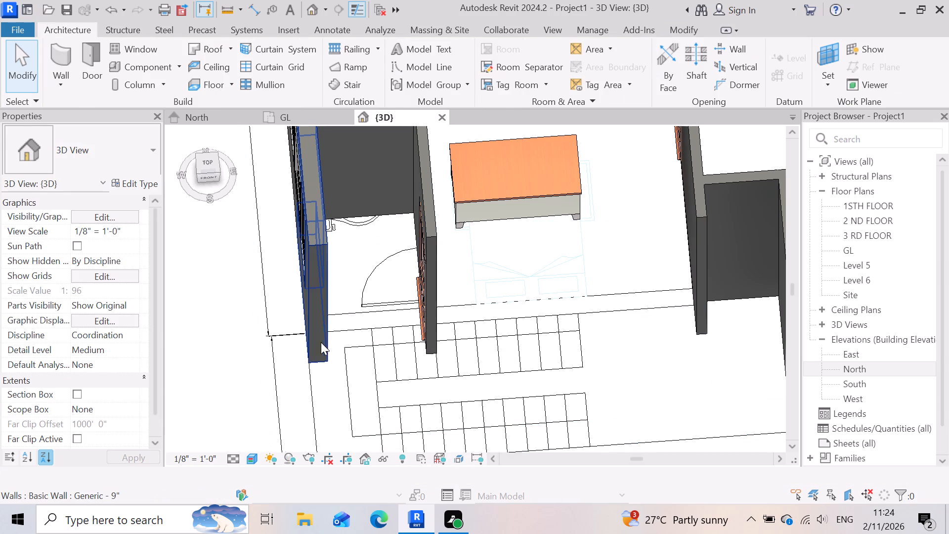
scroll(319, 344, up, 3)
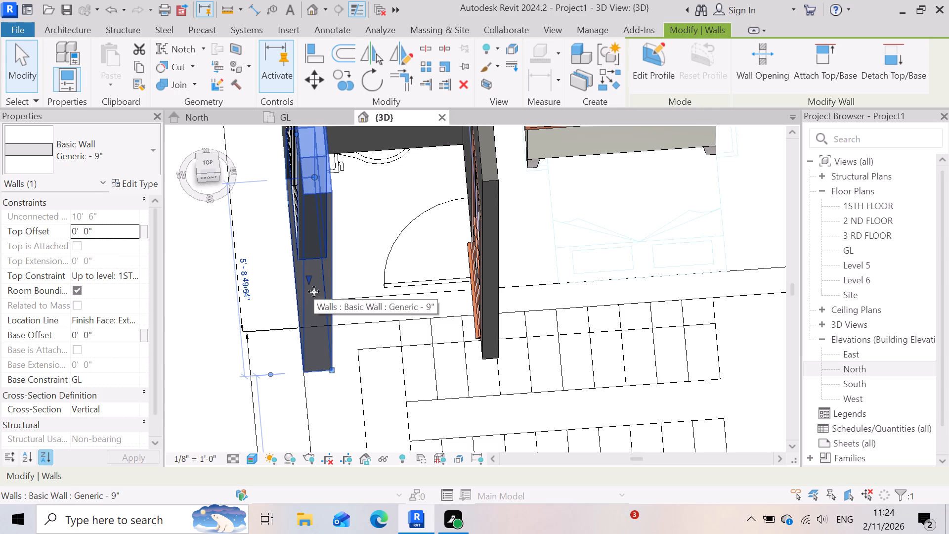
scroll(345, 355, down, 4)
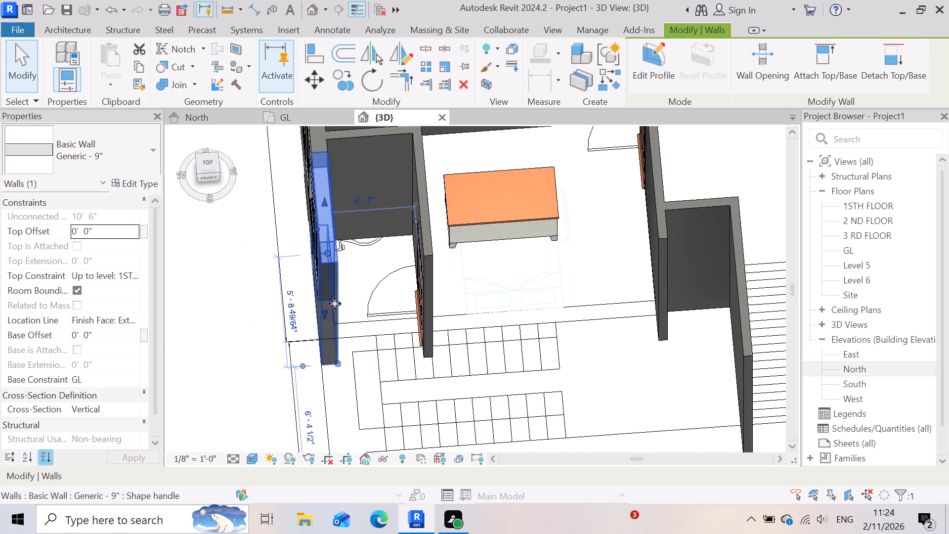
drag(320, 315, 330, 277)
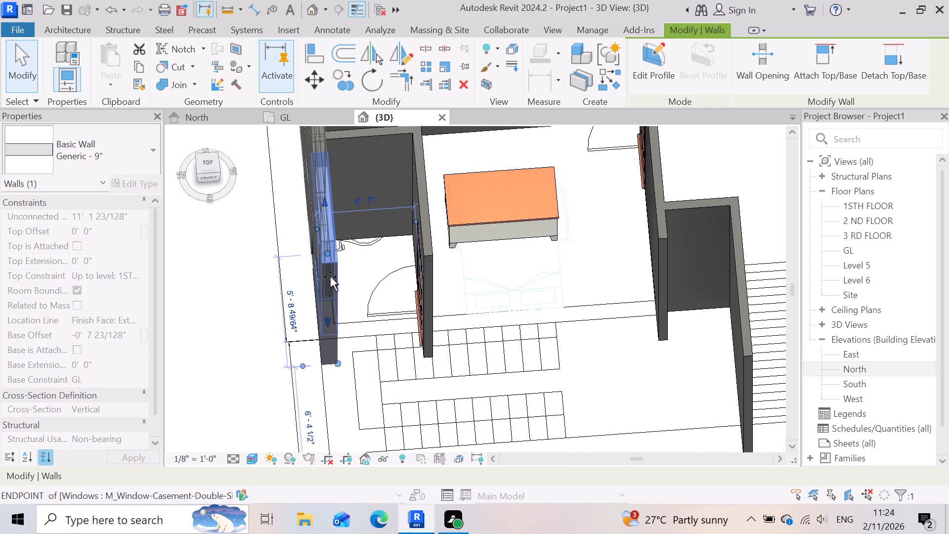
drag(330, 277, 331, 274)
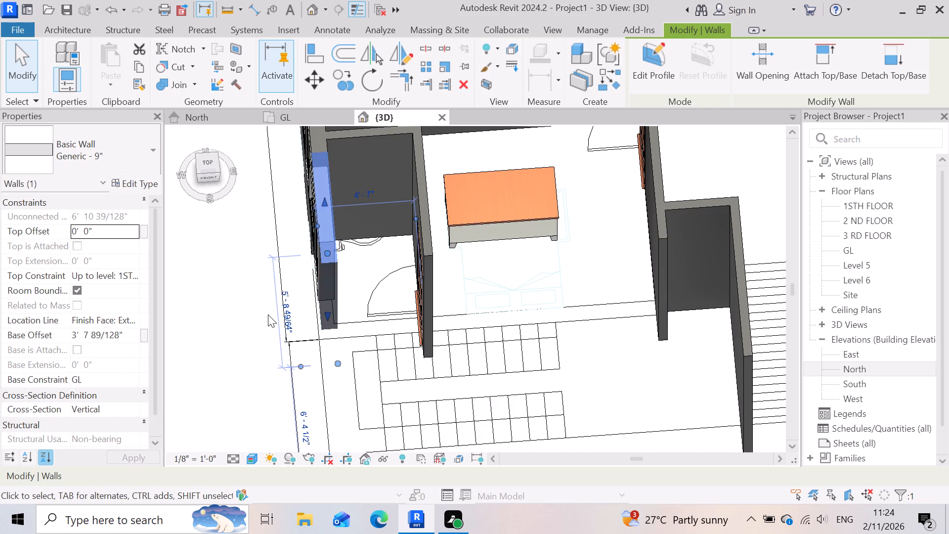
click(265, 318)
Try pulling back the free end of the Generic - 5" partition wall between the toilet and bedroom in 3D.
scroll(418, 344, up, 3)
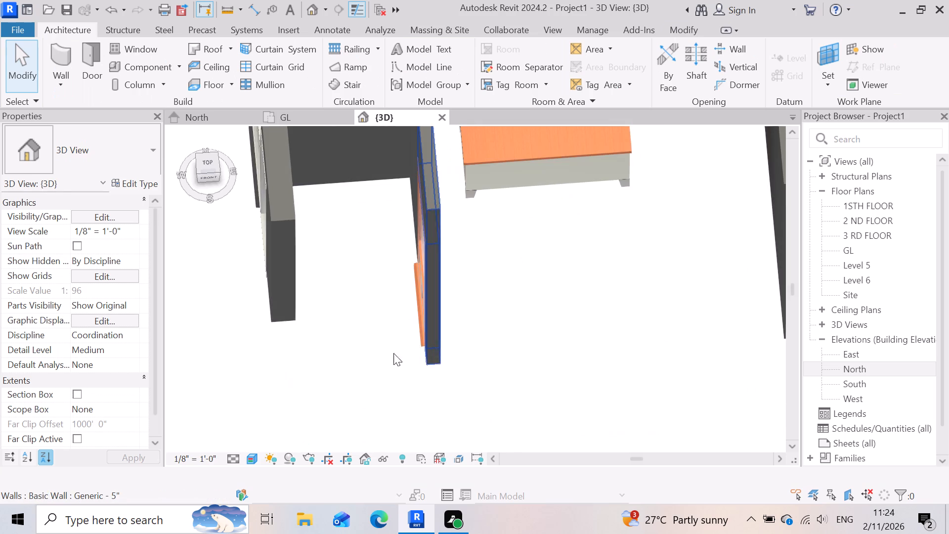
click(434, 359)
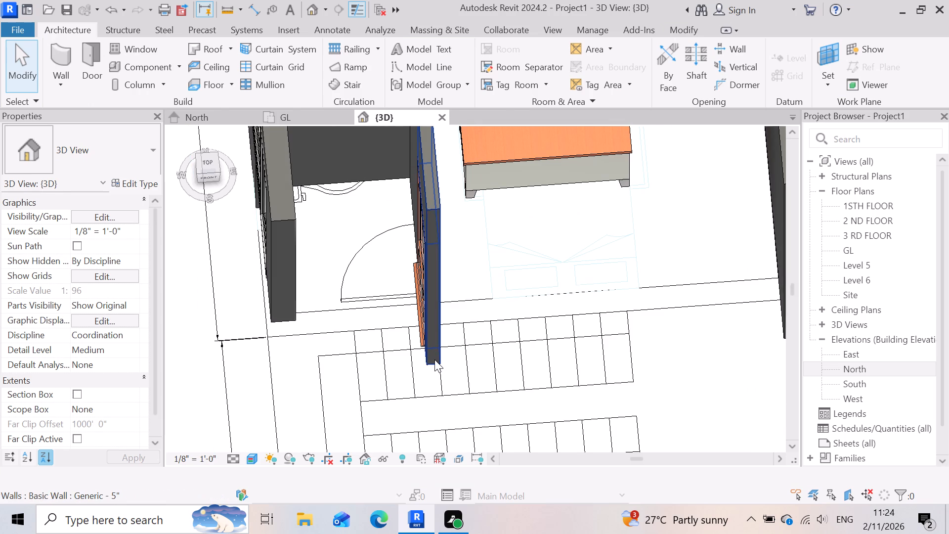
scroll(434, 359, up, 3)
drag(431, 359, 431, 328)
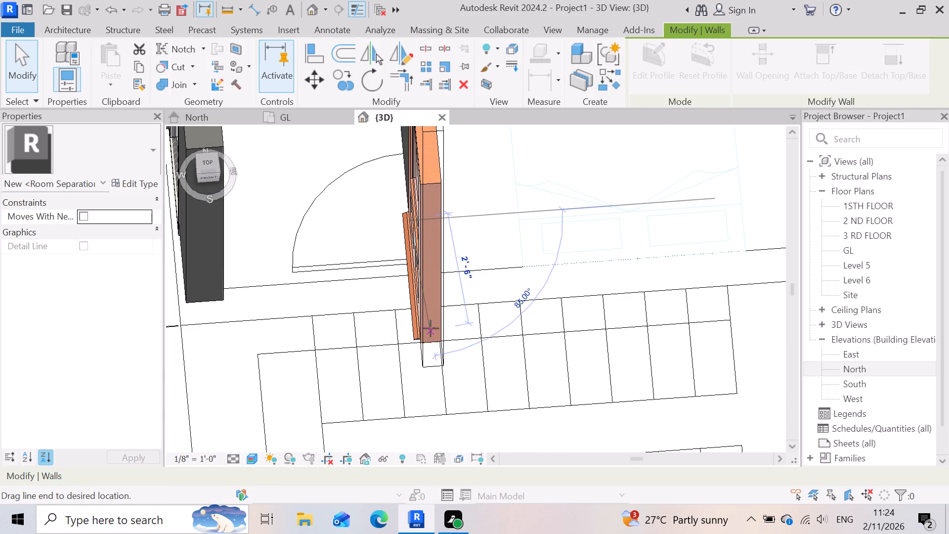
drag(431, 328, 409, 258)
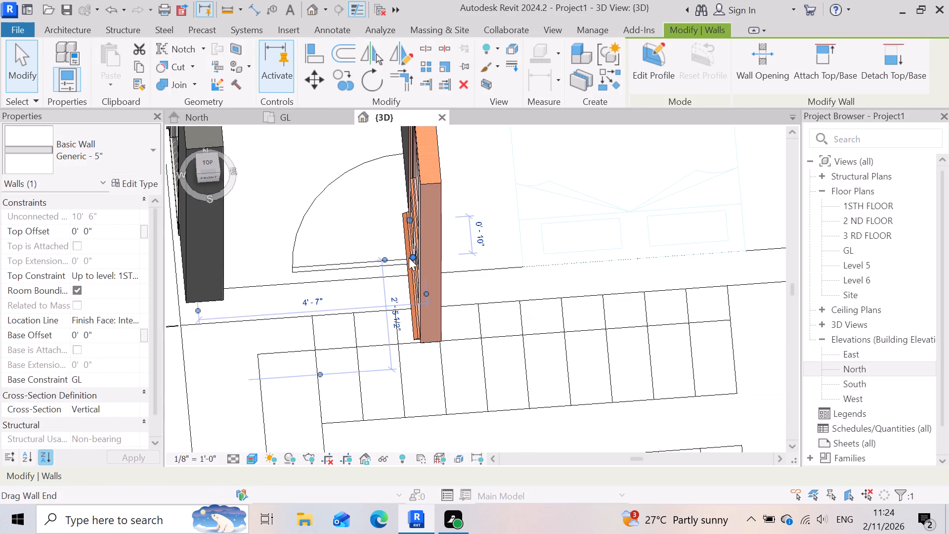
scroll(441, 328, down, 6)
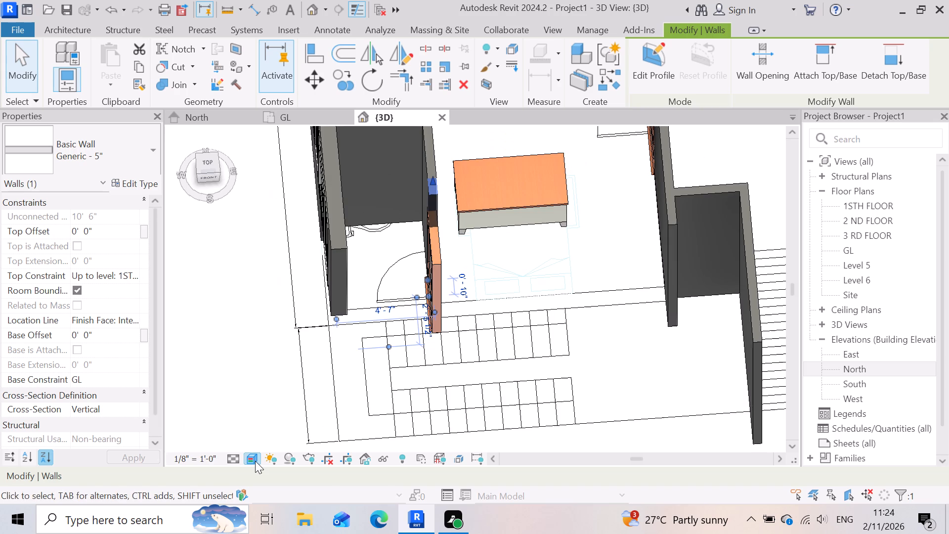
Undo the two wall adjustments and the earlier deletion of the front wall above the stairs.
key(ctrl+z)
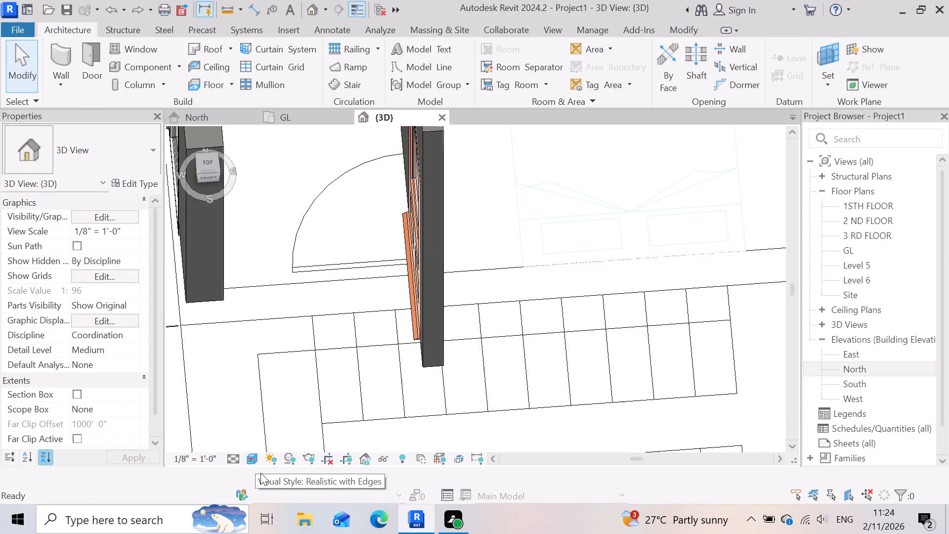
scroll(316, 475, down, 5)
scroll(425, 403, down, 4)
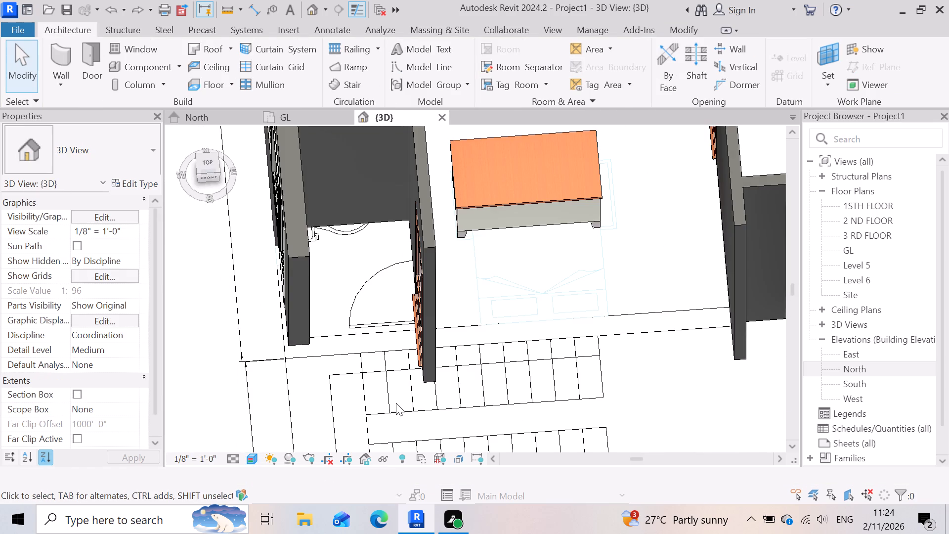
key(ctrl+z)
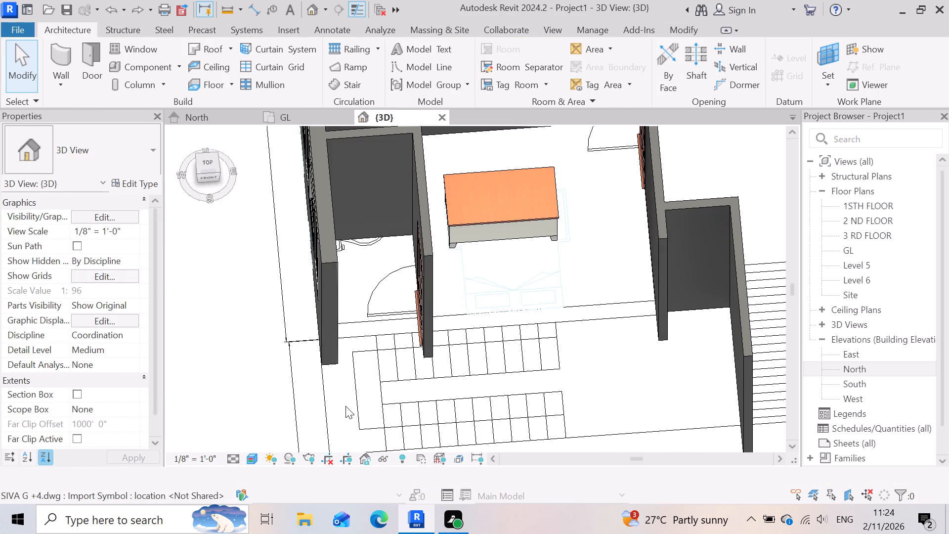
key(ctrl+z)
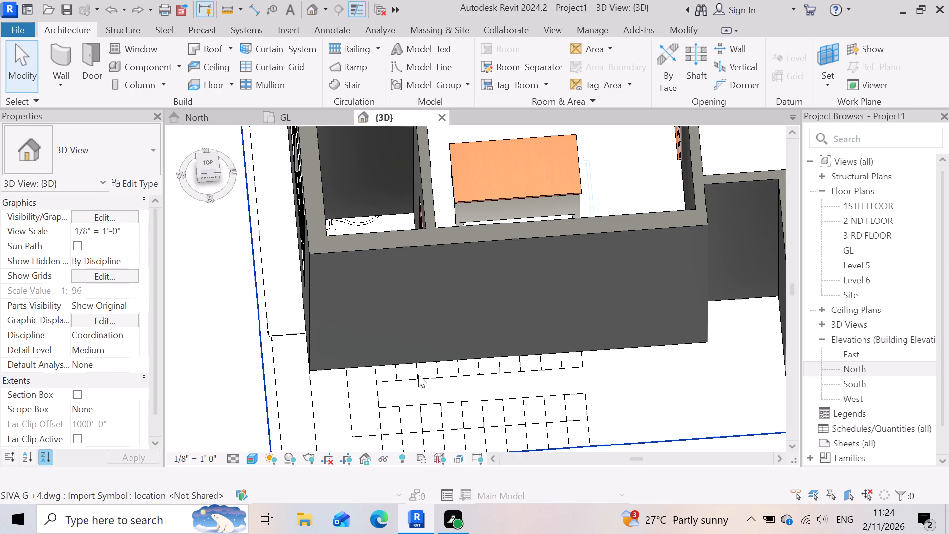
In the GL floor plan, shorten the outer 9" wall beside the toilet to end at the imported plan's wall line above the stairs.
click(304, 121)
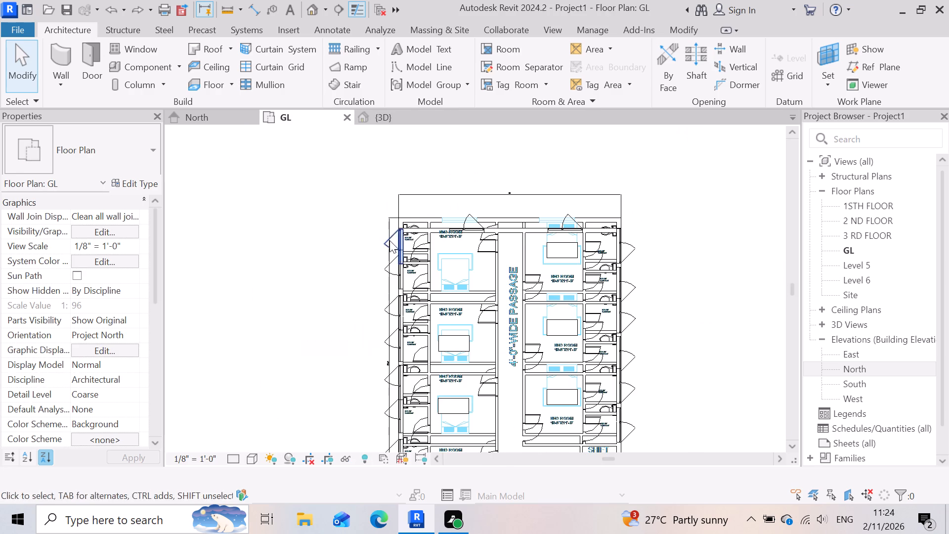
scroll(404, 201, down, 5)
scroll(399, 376, up, 11)
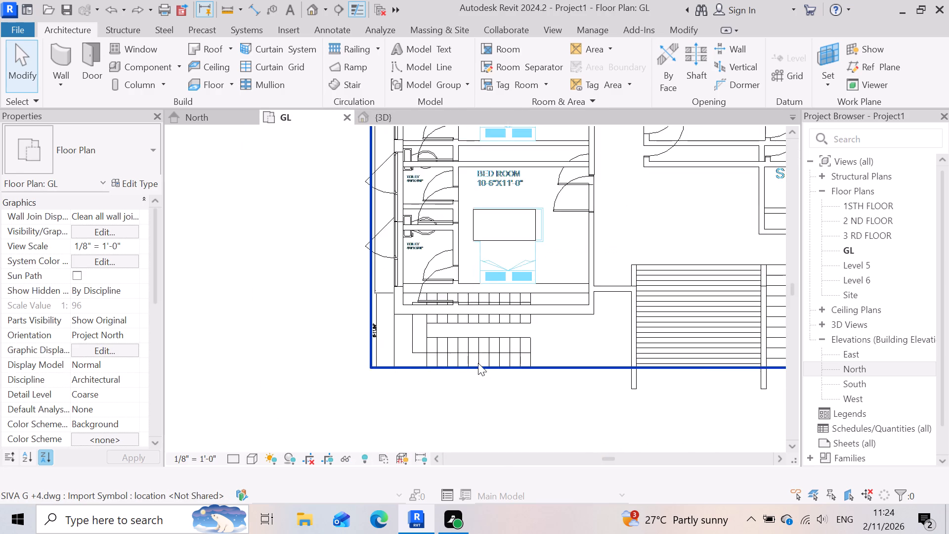
scroll(478, 363, up, 2)
click(375, 324)
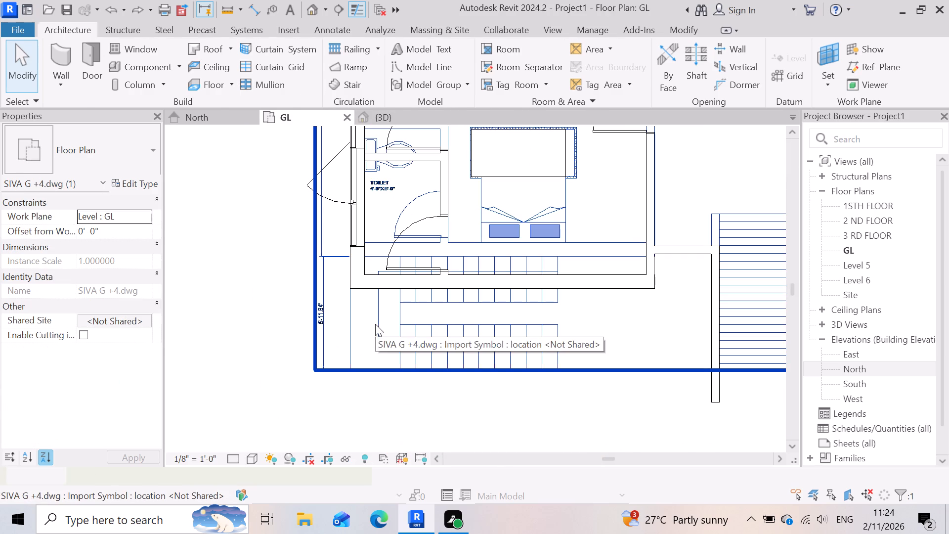
click(244, 365)
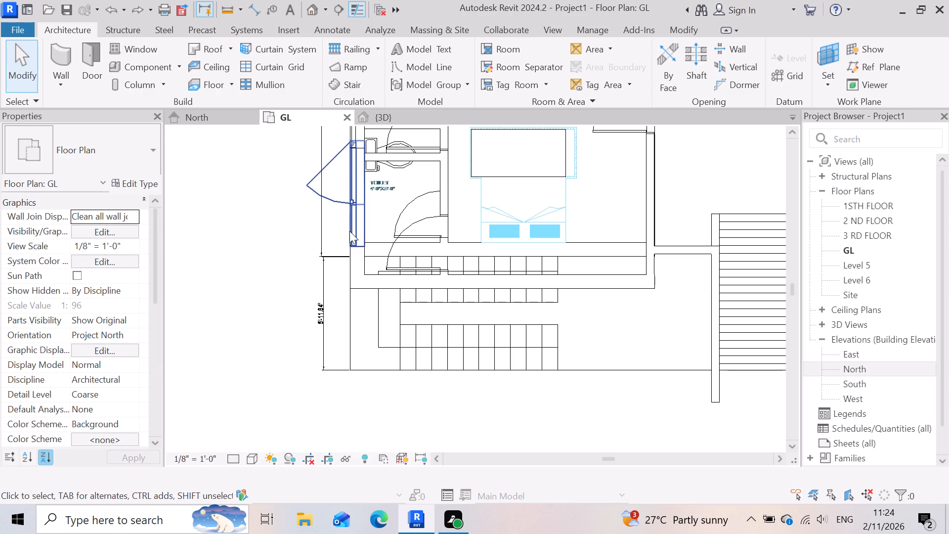
click(357, 286)
scroll(377, 295, up, 1)
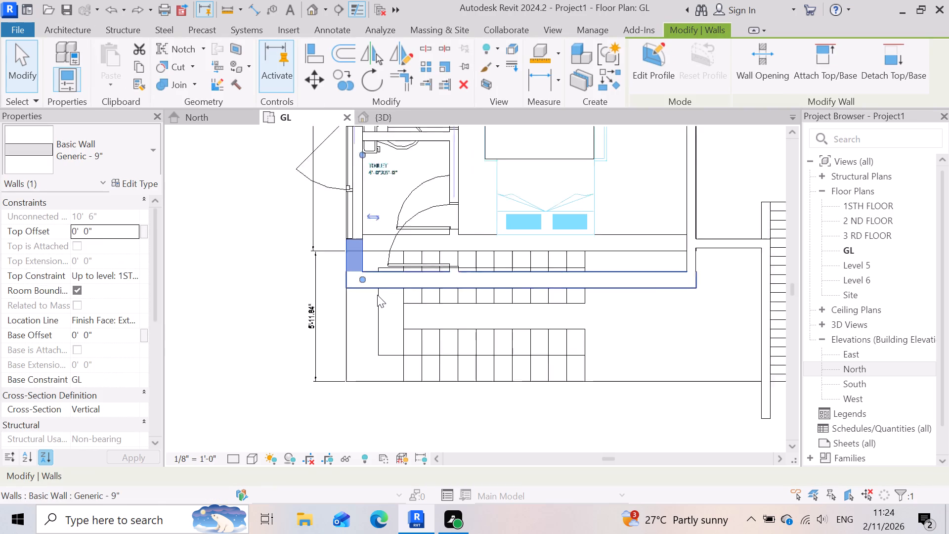
scroll(377, 295, up, 2)
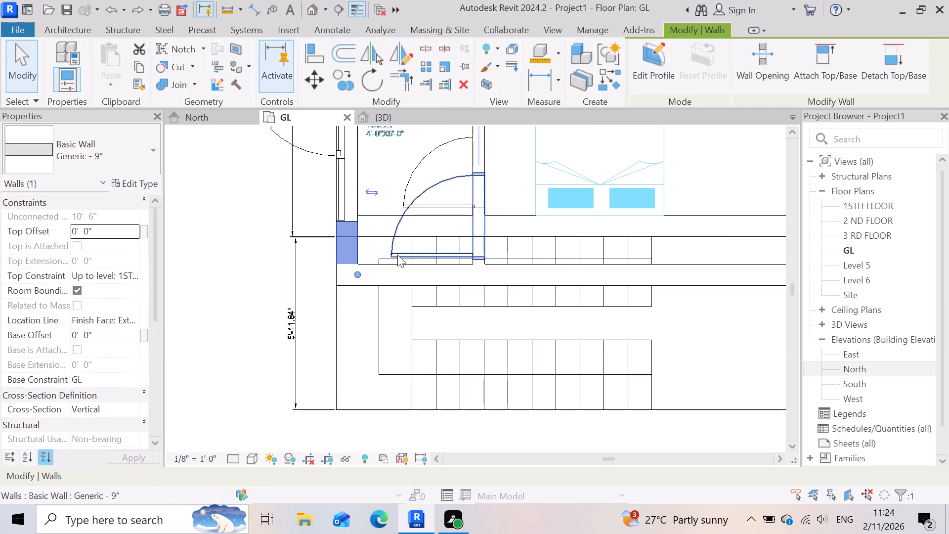
scroll(393, 250, up, 3)
scroll(344, 257, up, 3)
drag(339, 304, 338, 306)
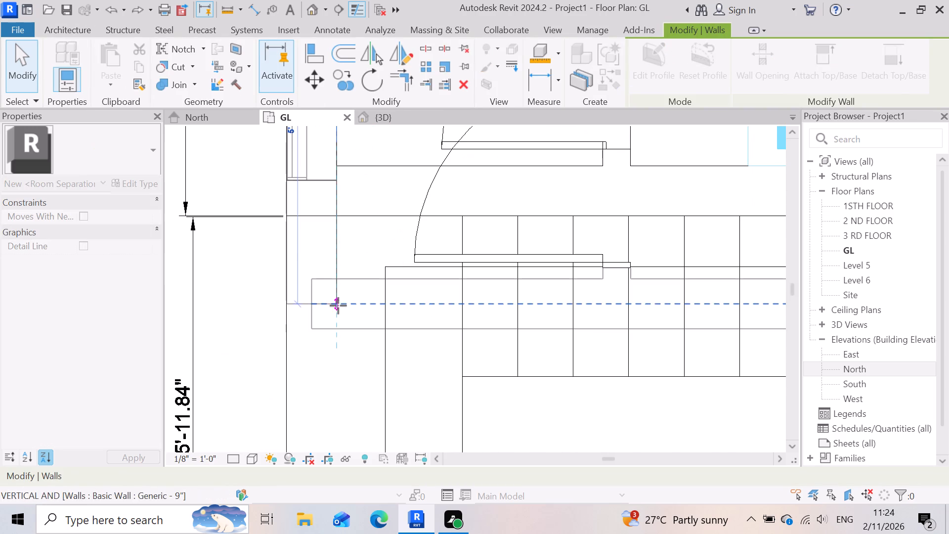
drag(338, 306, 330, 219)
click(252, 310)
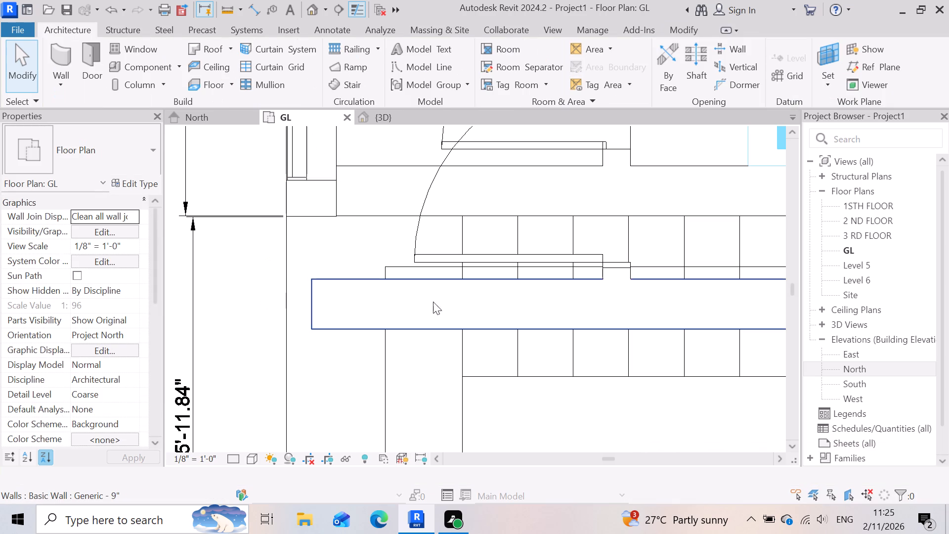
Delete the horizontal Generic - 9" wall that crosses the staircase below the toilet and bedroom.
scroll(345, 304, down, 7)
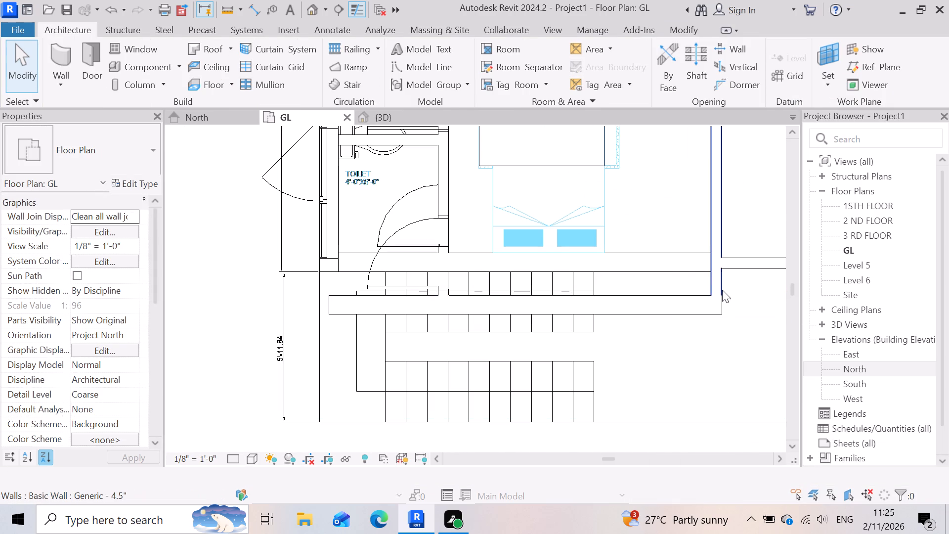
click(591, 317)
key(Delete)
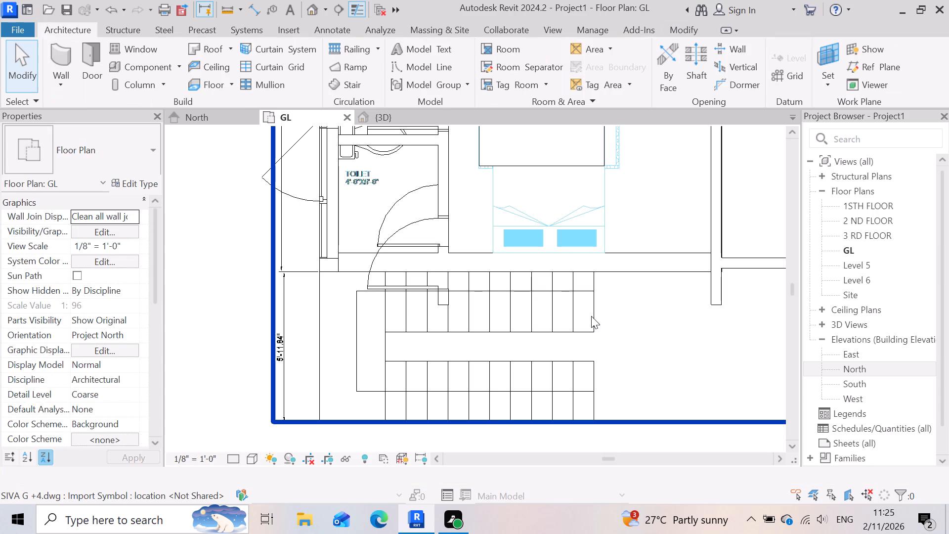
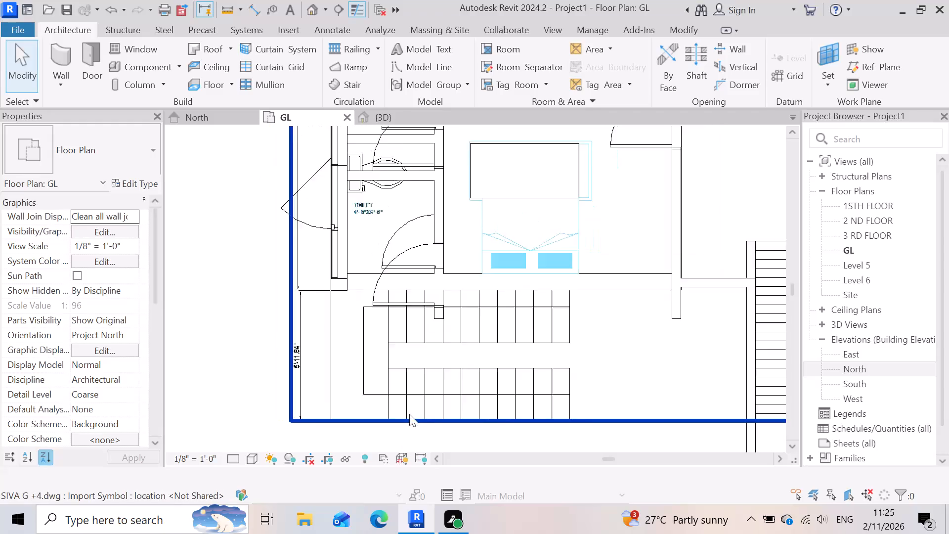
Examine the lower end of the outer 9" wall and its window beside the toilet against the imported wall lines.
scroll(409, 414, down, 2)
scroll(387, 351, up, 9)
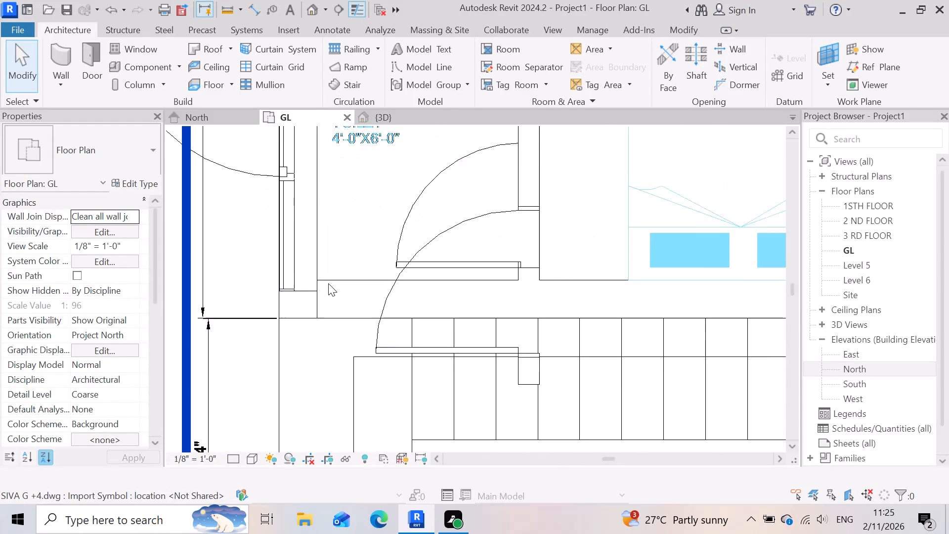
scroll(328, 283, up, 4)
scroll(330, 301, down, 7)
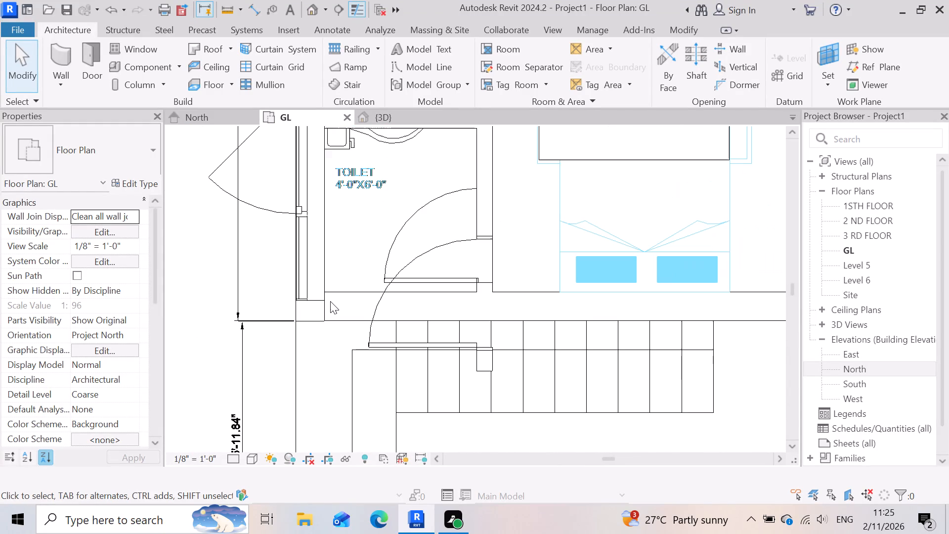
click(311, 301)
scroll(309, 317, up, 4)
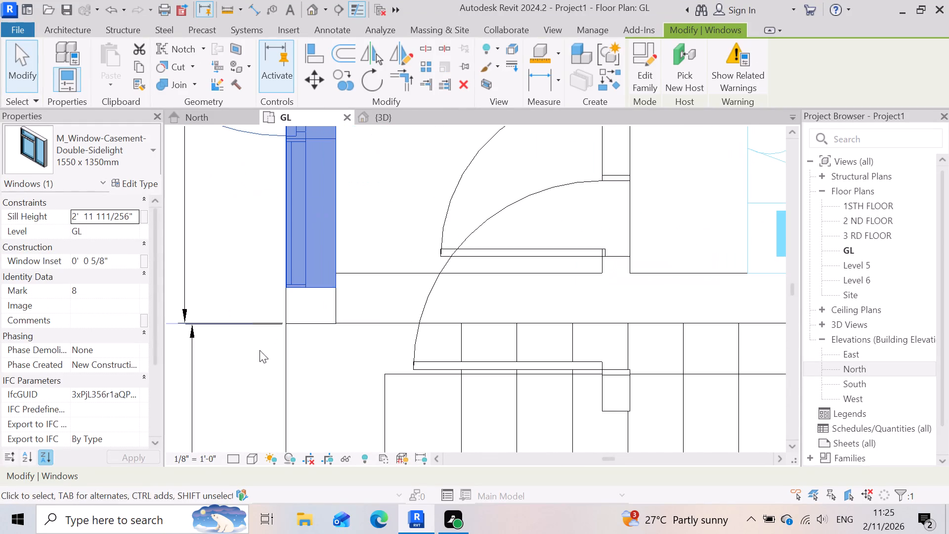
click(311, 367)
click(333, 300)
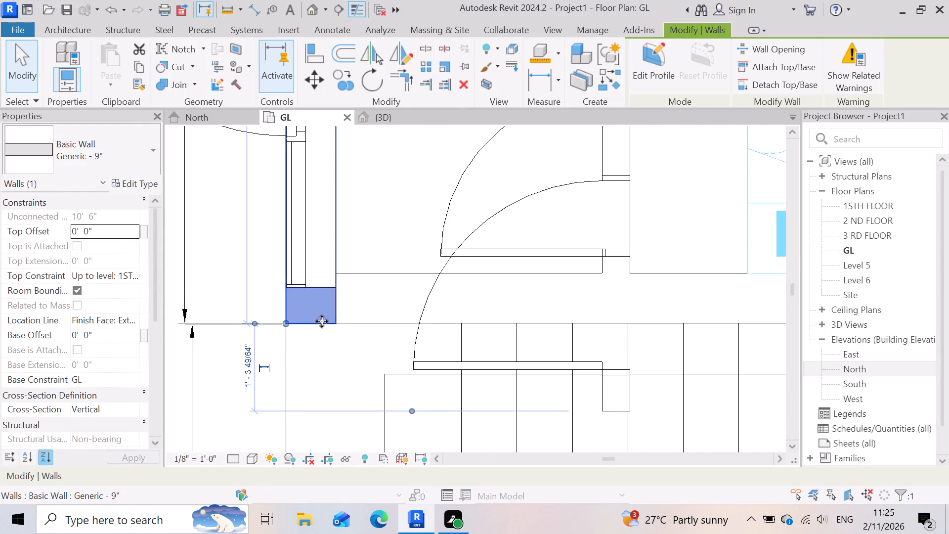
scroll(295, 329, down, 4)
click(314, 358)
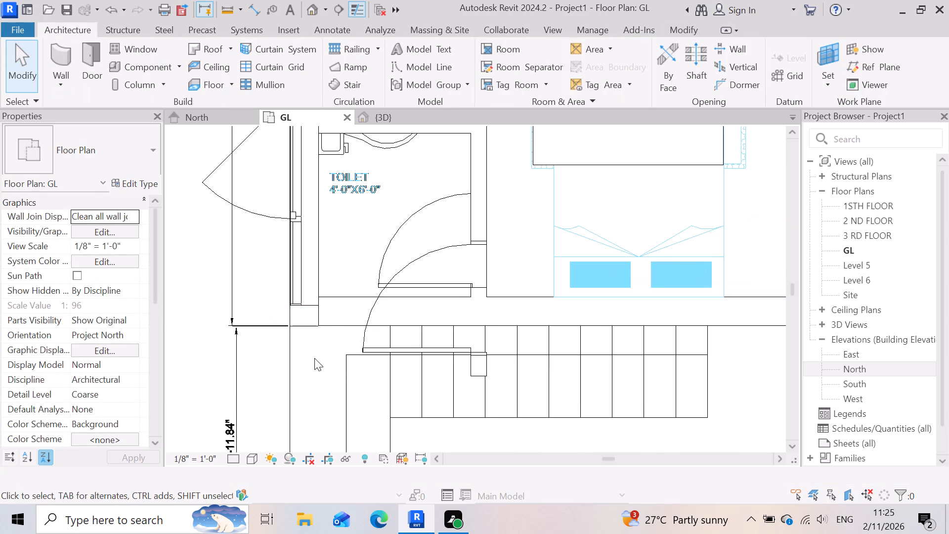
Shorten the Generic - 4.5" wall on the bedroom's door side to end at the imported wall line above the stairs.
scroll(314, 358, down, 3)
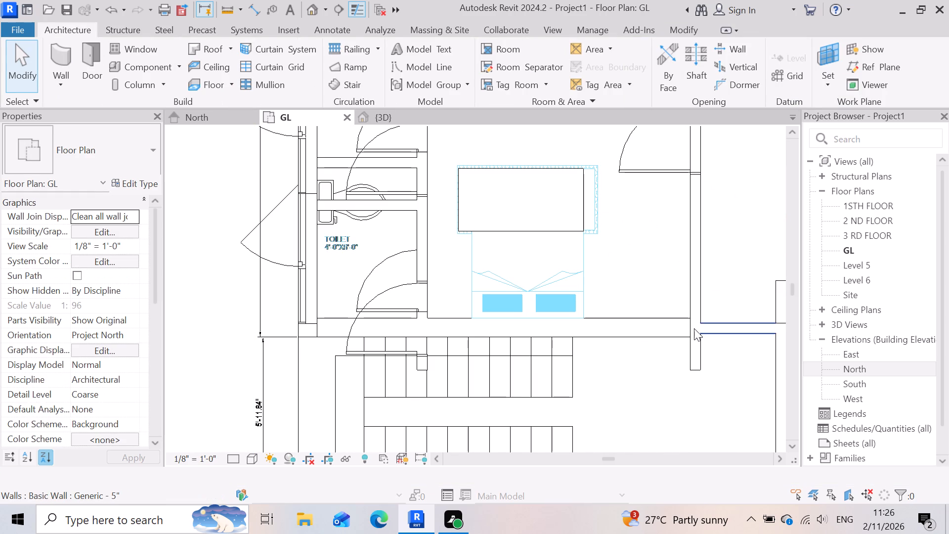
click(700, 367)
scroll(699, 367, up, 3)
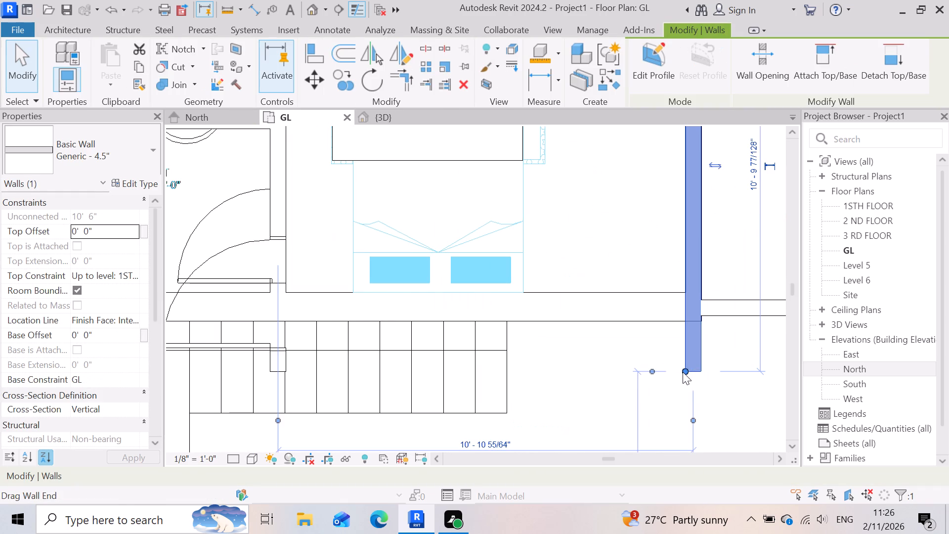
drag(683, 372, 683, 323)
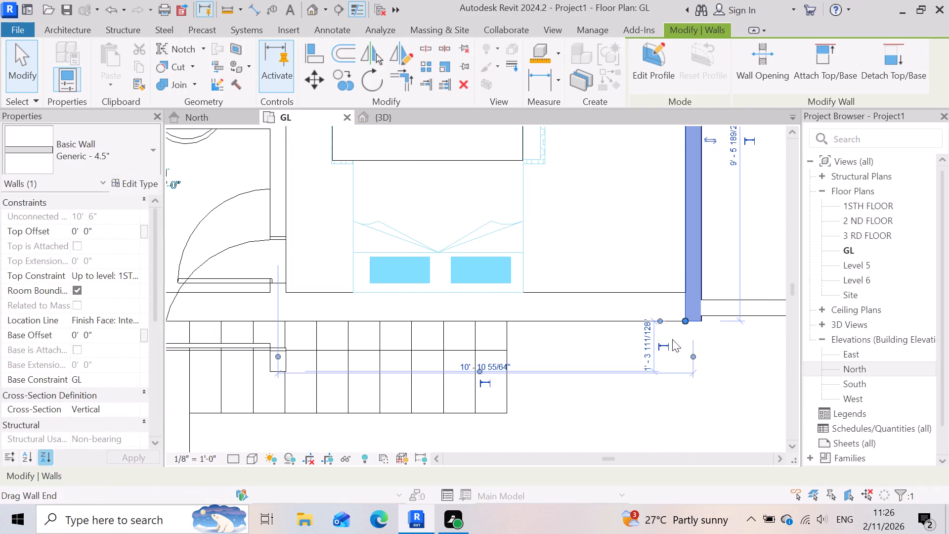
click(649, 361)
scroll(684, 343, down, 4)
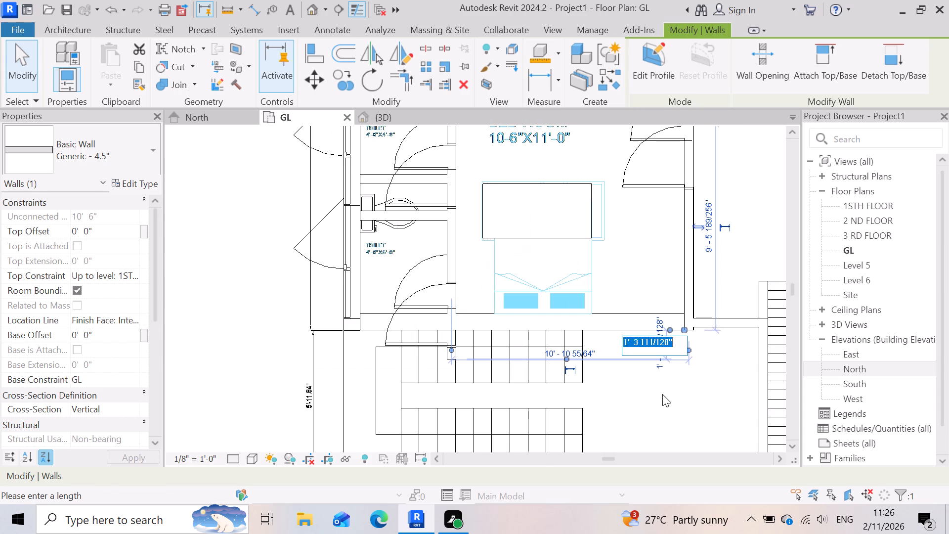
key(Escape)
click(684, 404)
scroll(692, 352, up, 3)
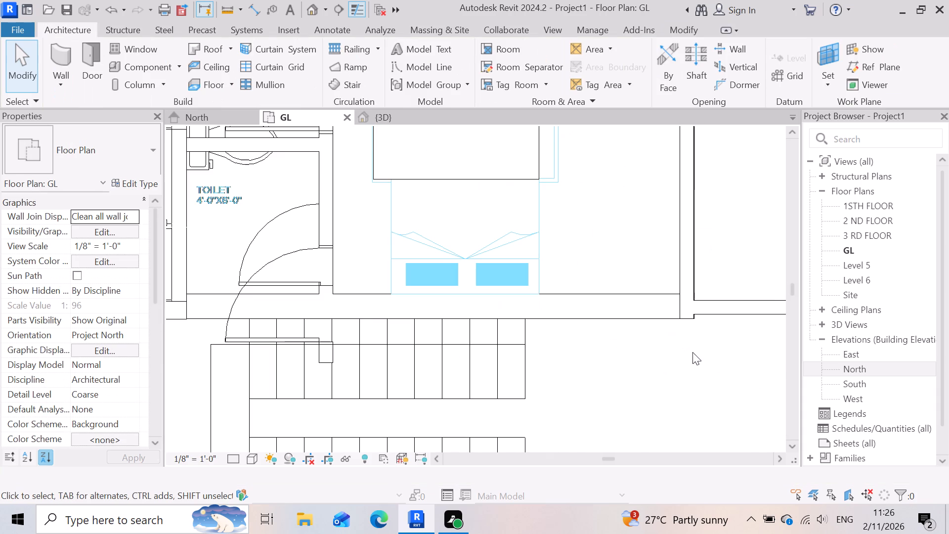
Delete the 2'10"X7' single-entry door in the toilet-bedroom partition that overlaps the top of the staircase.
scroll(594, 416, down, 3)
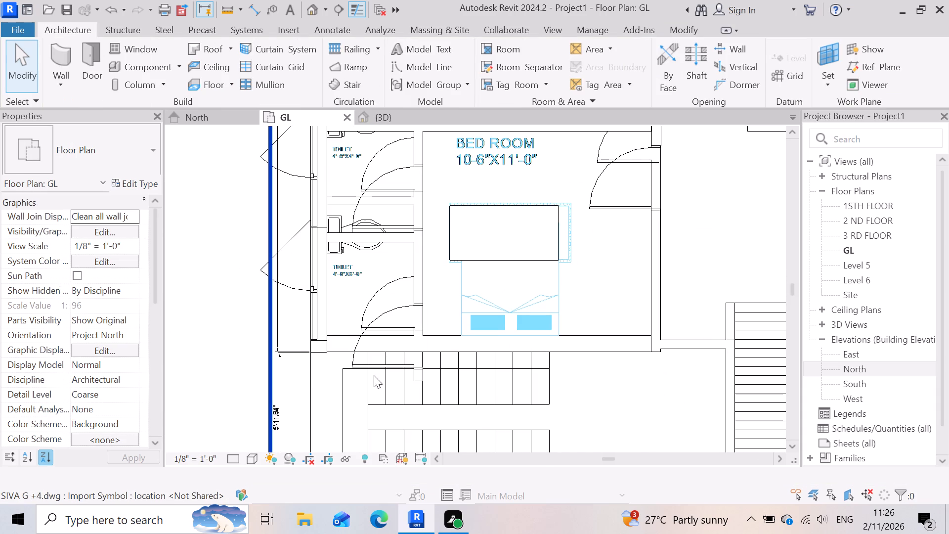
click(384, 369)
key(Delete)
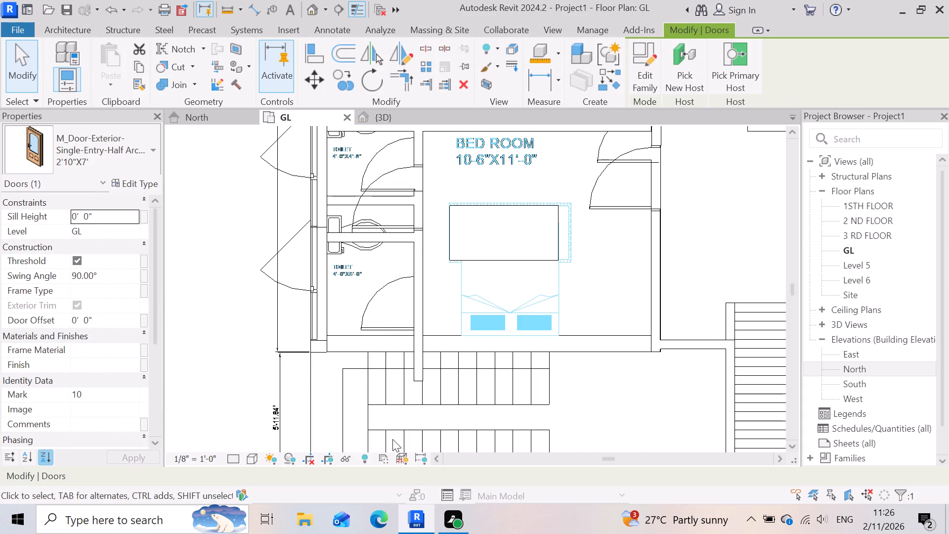
Shorten the Generic - 5" partition between the toilet and bedroom to end at the imported wall line above the stairs.
scroll(535, 371, up, 2)
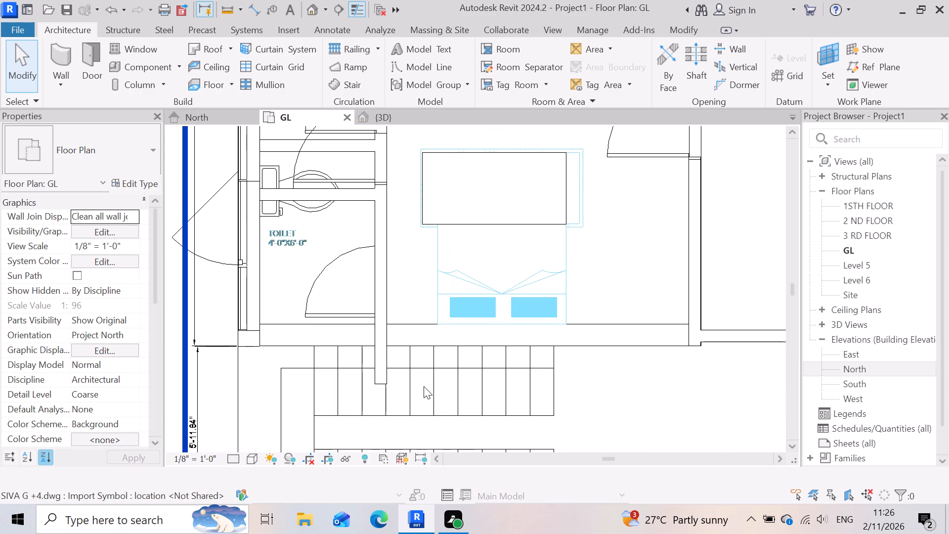
click(383, 376)
scroll(379, 407, up, 3)
drag(372, 372, 369, 319)
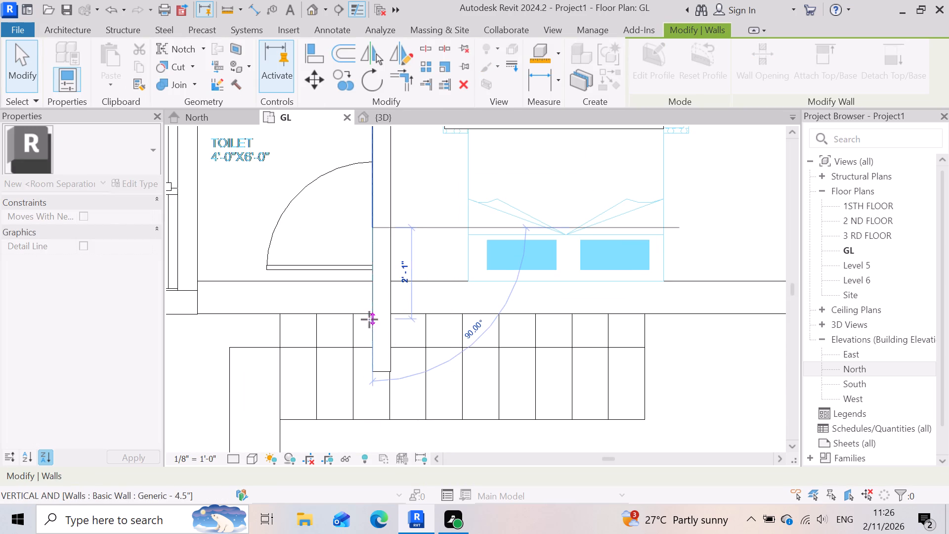
drag(369, 319, 369, 317)
scroll(471, 327, down, 3)
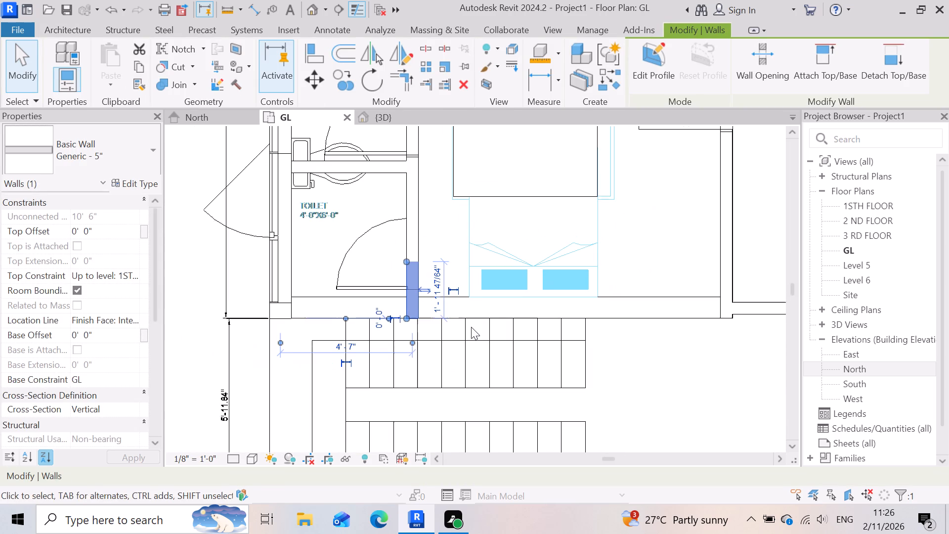
click(680, 396)
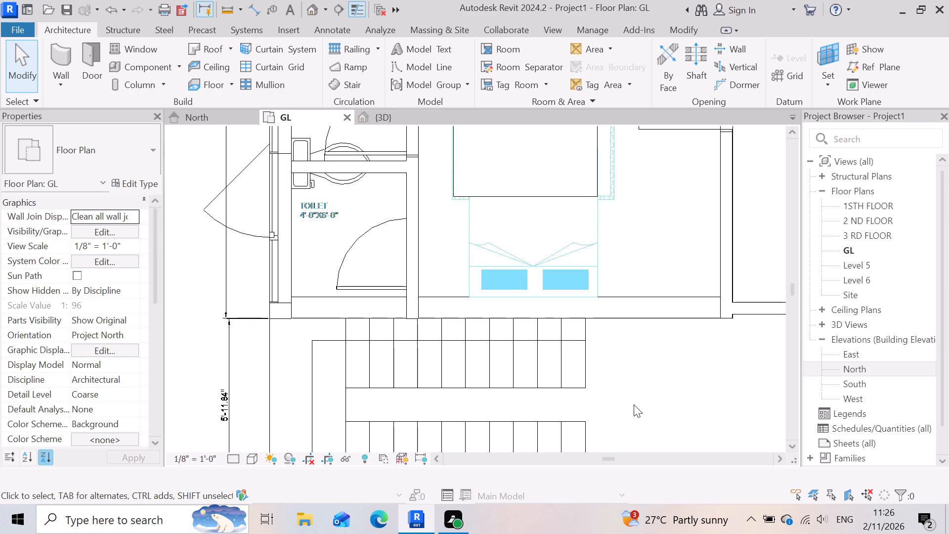
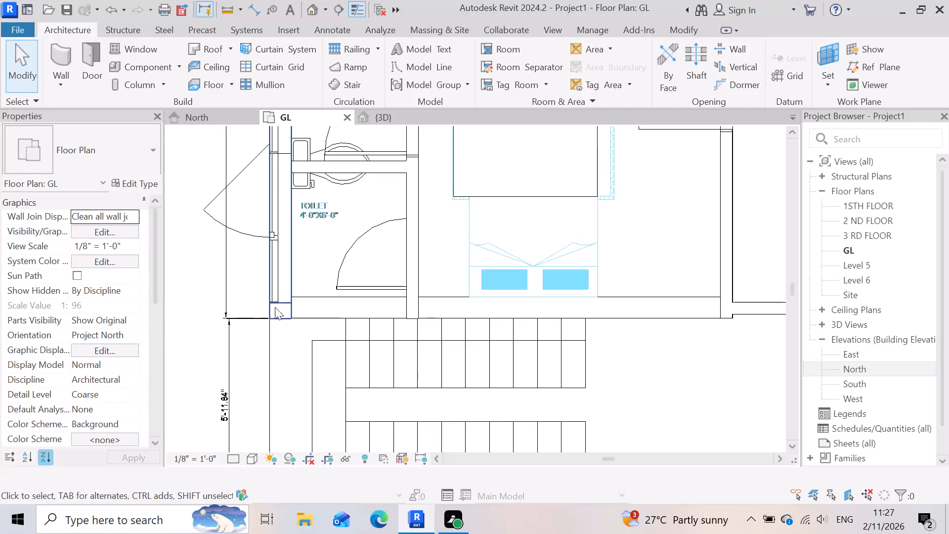
Shorten the toilet-bedroom partition's lower end to the upper imported line of the wall band above the staircase.
scroll(448, 328, up, 7)
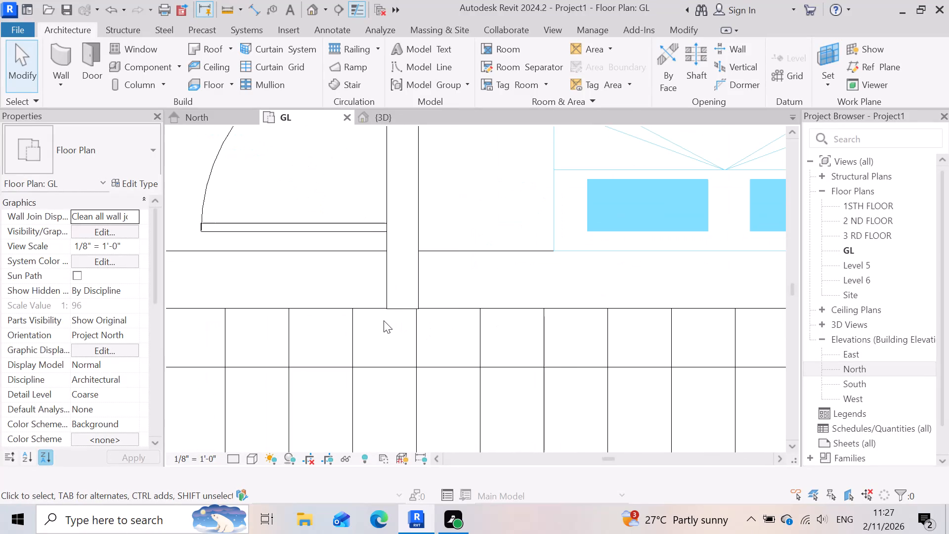
click(410, 299)
scroll(403, 308, up, 4)
drag(374, 313, 376, 218)
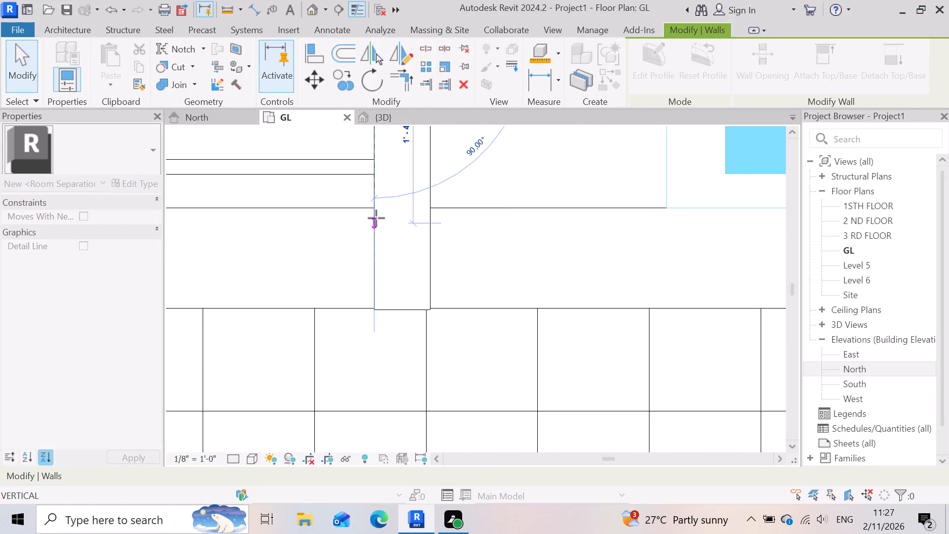
drag(376, 218, 372, 213)
click(437, 256)
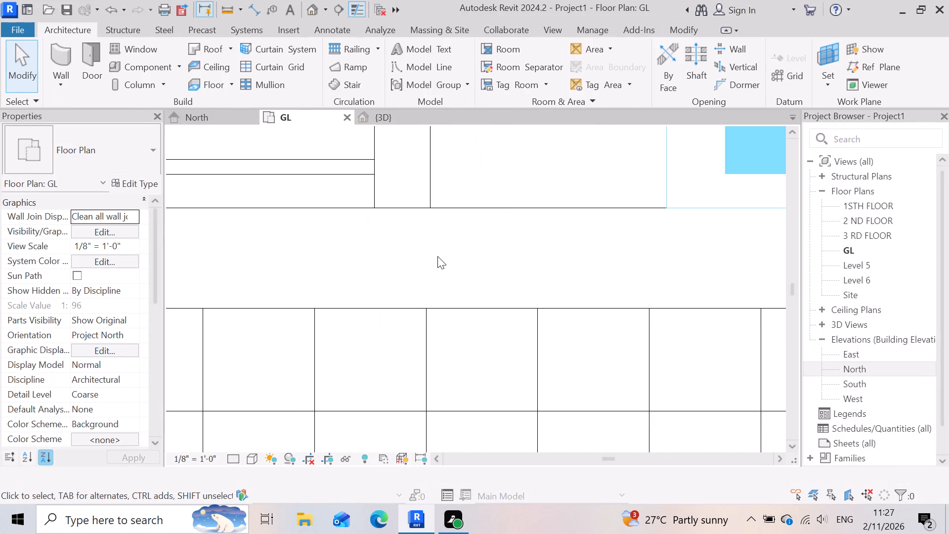
scroll(439, 255, down, 9)
scroll(513, 293, down, 3)
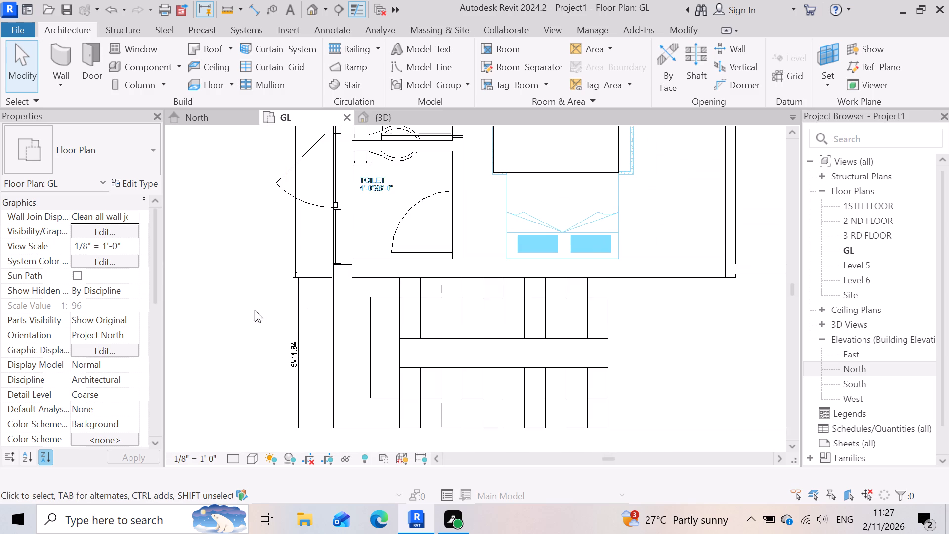
Place a 2'10"X7' M_Door-Exterior-Single-Entry-Half Arc door in the toilet-bedroom partition, swinging into the lower toilet.
click(90, 56)
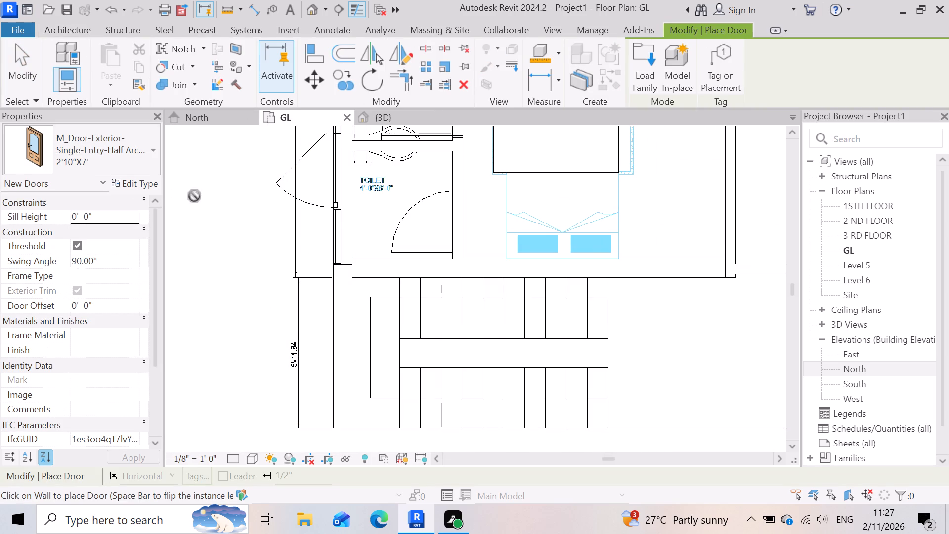
scroll(445, 203, up, 3)
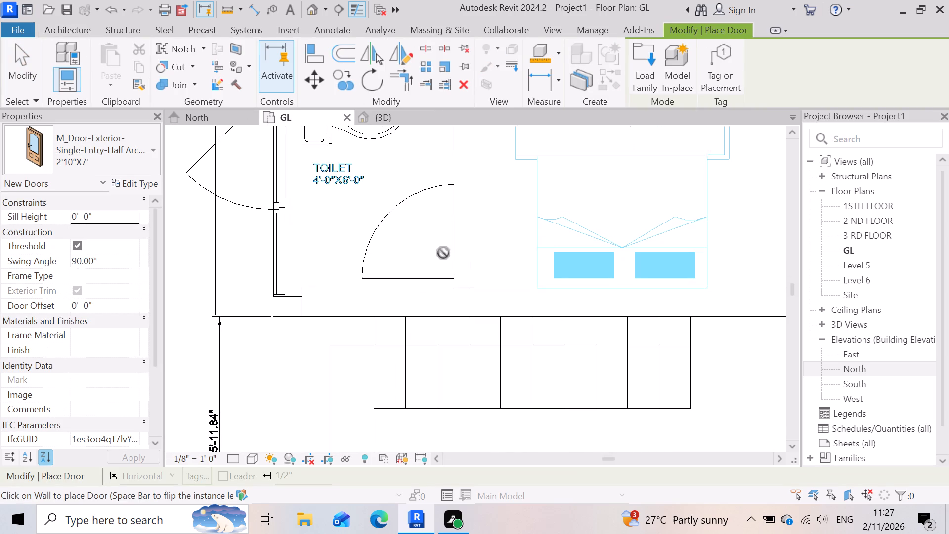
scroll(447, 280, down, 4)
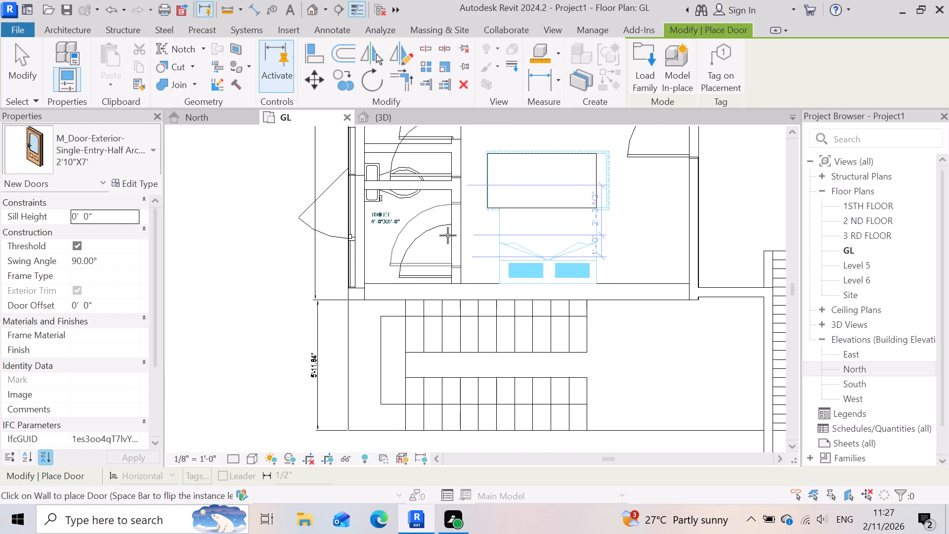
click(448, 239)
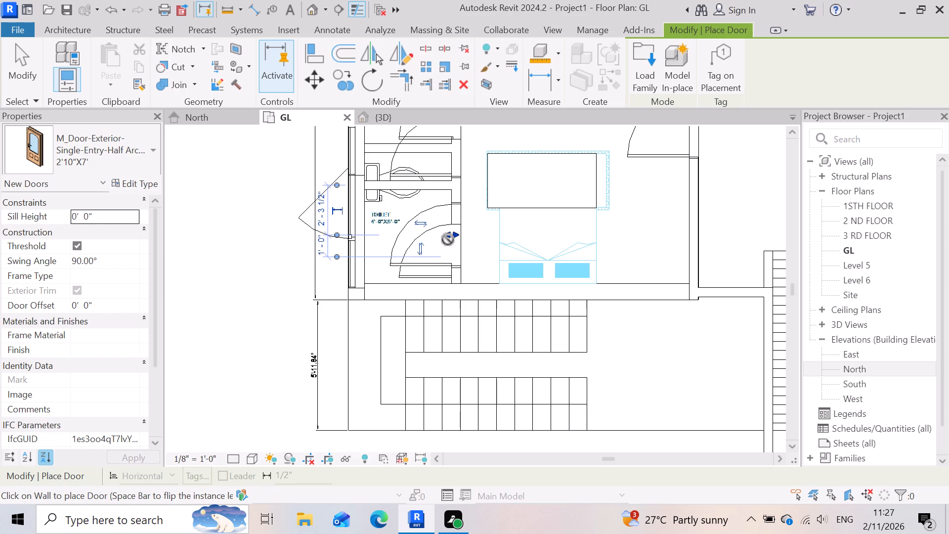
scroll(415, 255, down, 4)
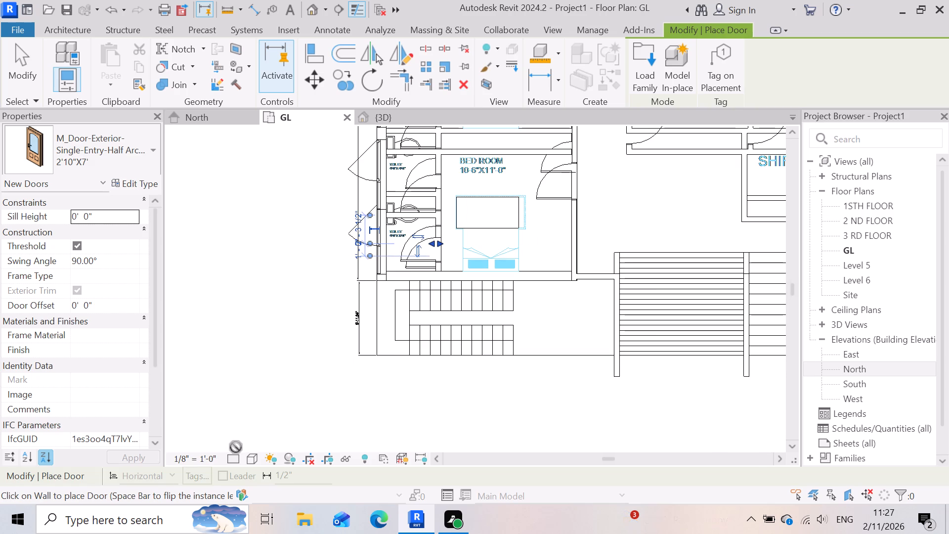
key(Escape)
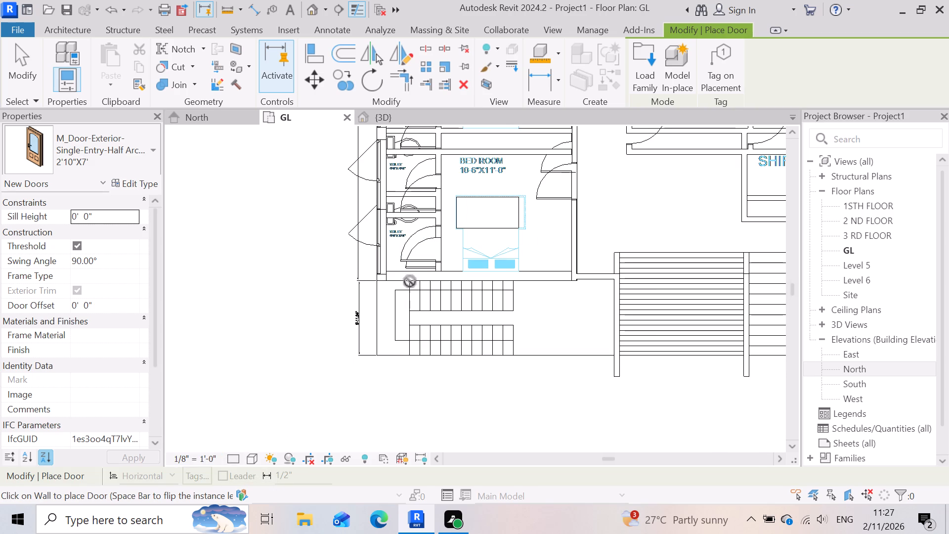
Draw a Generic - 9" wall along the staircase's upper edge, from the outer wall's end to the outer face of the bedroom's Generic - 4.5" wall.
scroll(412, 271, up, 3)
click(68, 29)
click(51, 49)
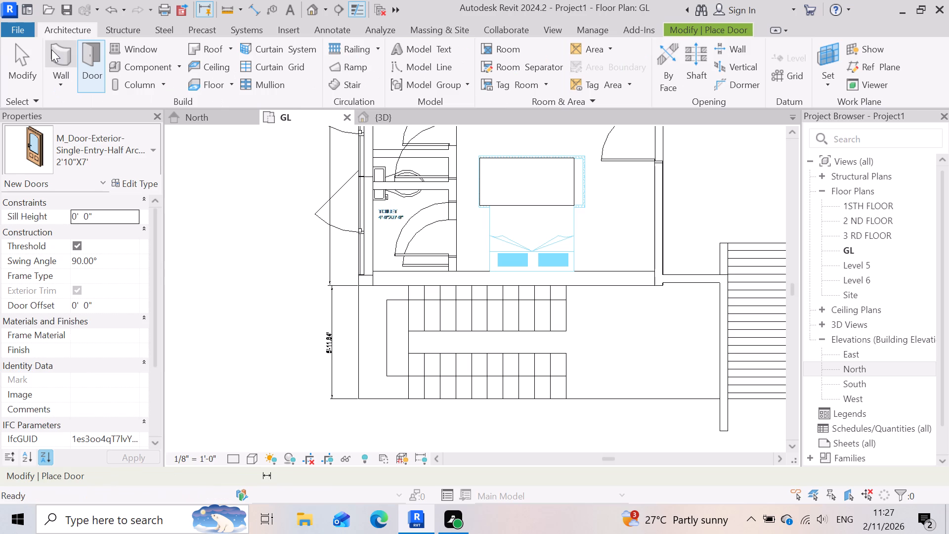
scroll(384, 289, up, 3)
scroll(319, 287, up, 3)
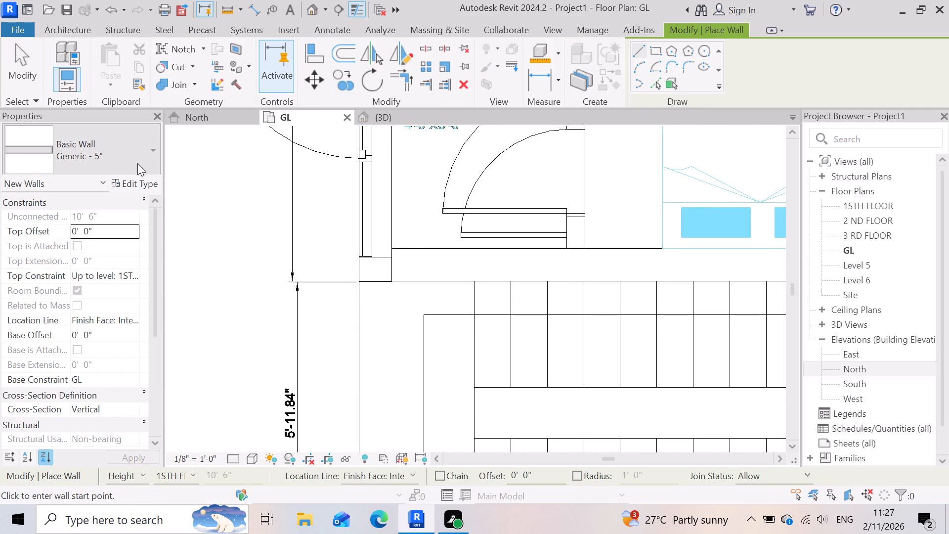
click(152, 155)
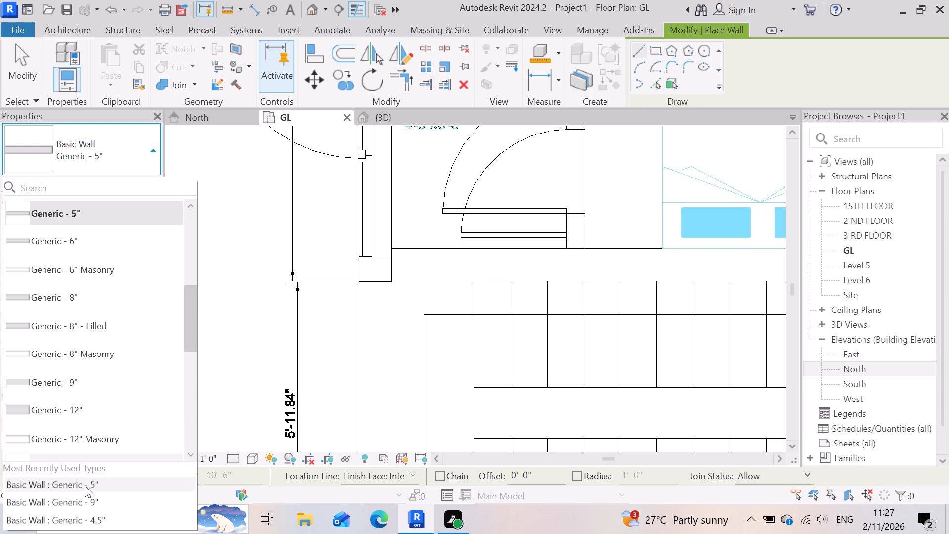
click(91, 505)
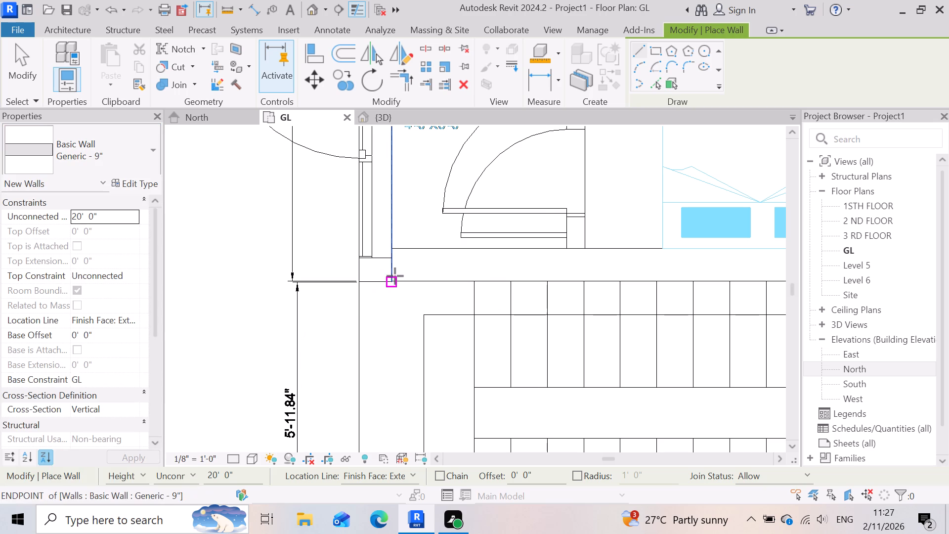
click(395, 276)
scroll(386, 280, down, 8)
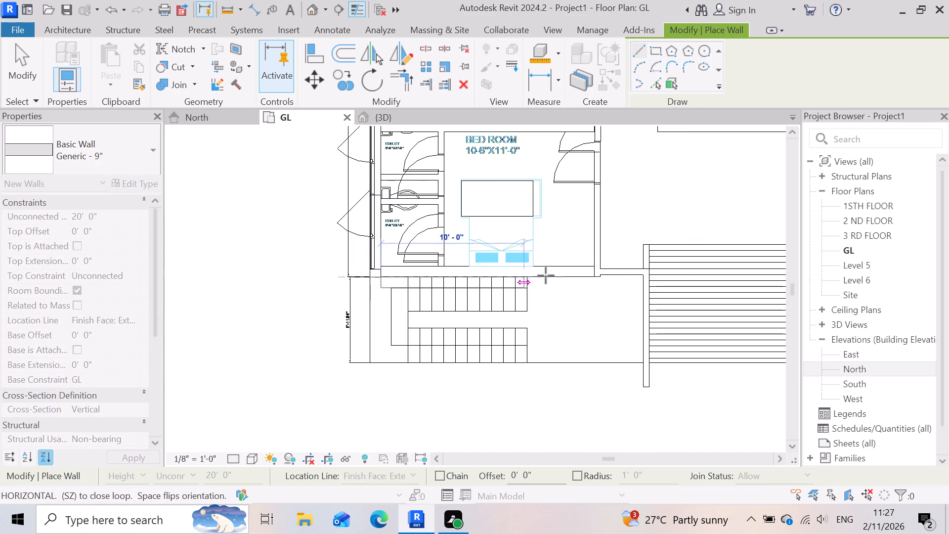
scroll(586, 281, up, 3)
key(space)
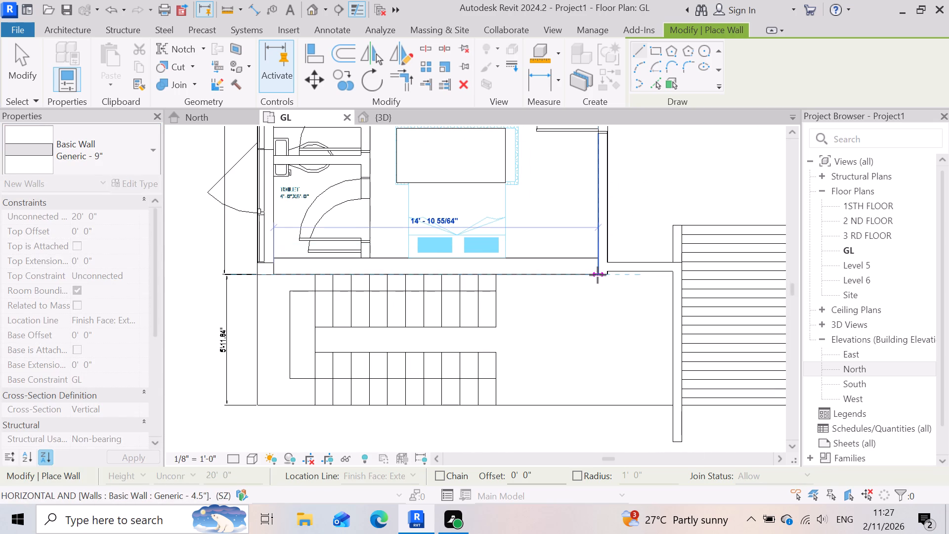
scroll(598, 275, up, 7)
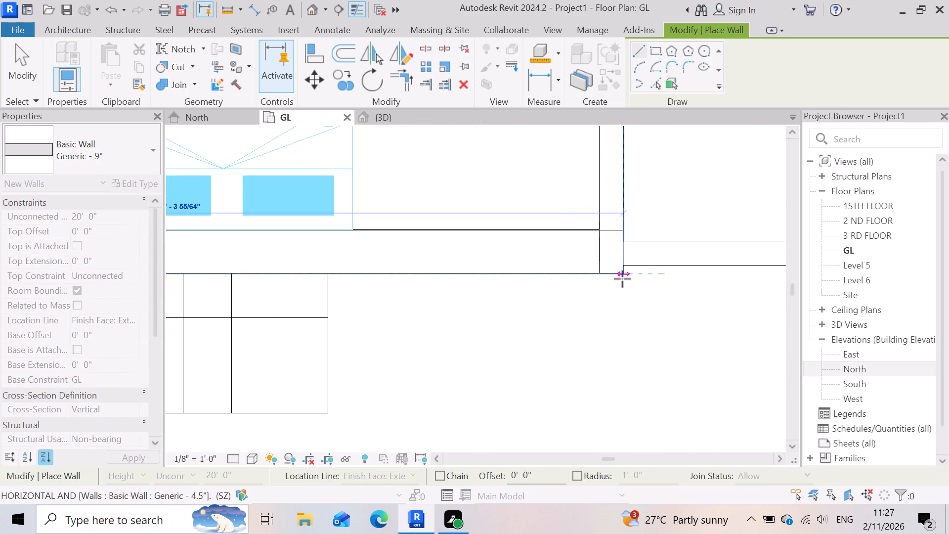
click(622, 279)
key(Escape)
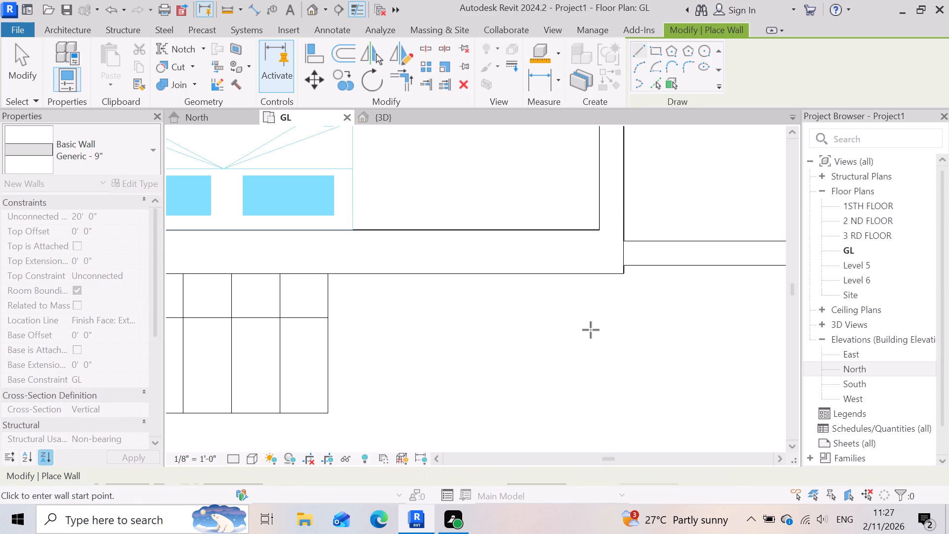
scroll(591, 329, down, 5)
scroll(634, 306, up, 3)
key(Escape)
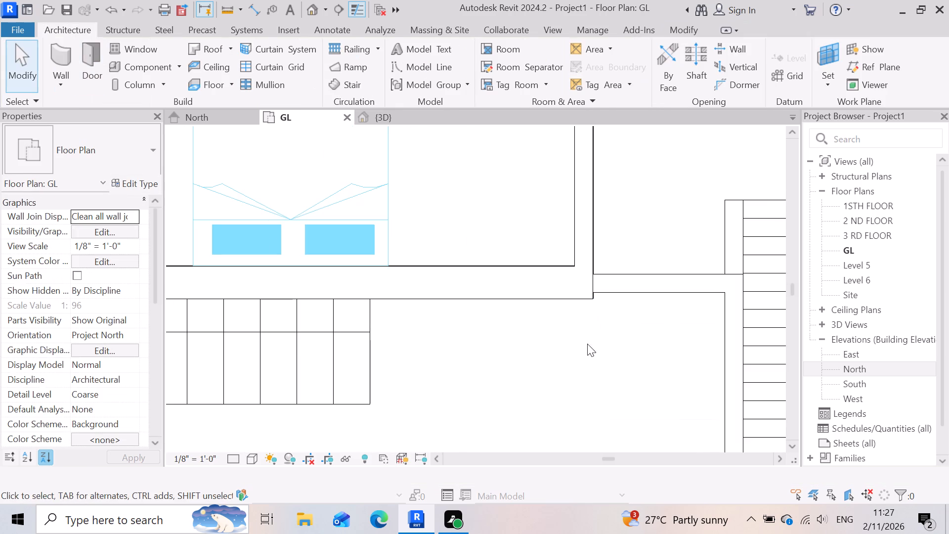
Delete the short Generic - 5" wall between the bedroom's lower corner and the wall beside the wide steps.
scroll(608, 282, up, 5)
click(599, 295)
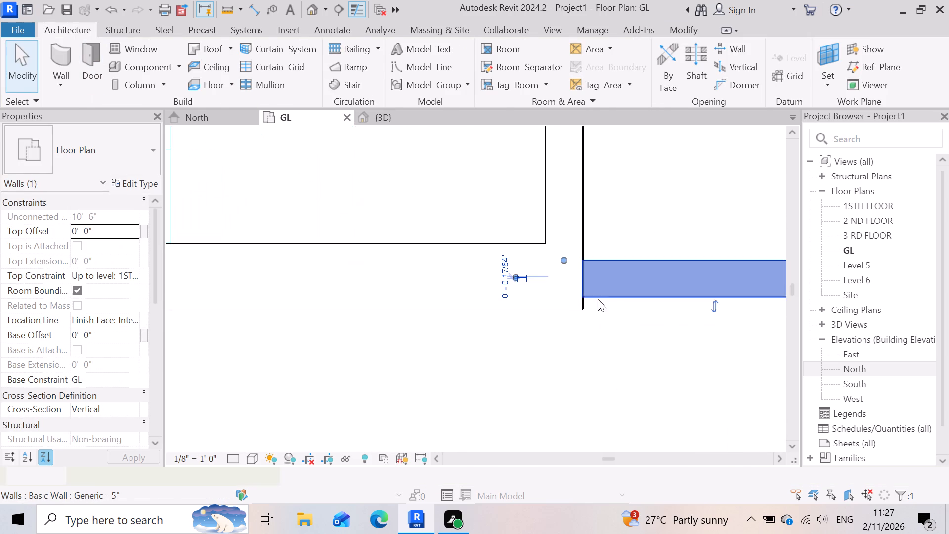
click(558, 313)
click(581, 329)
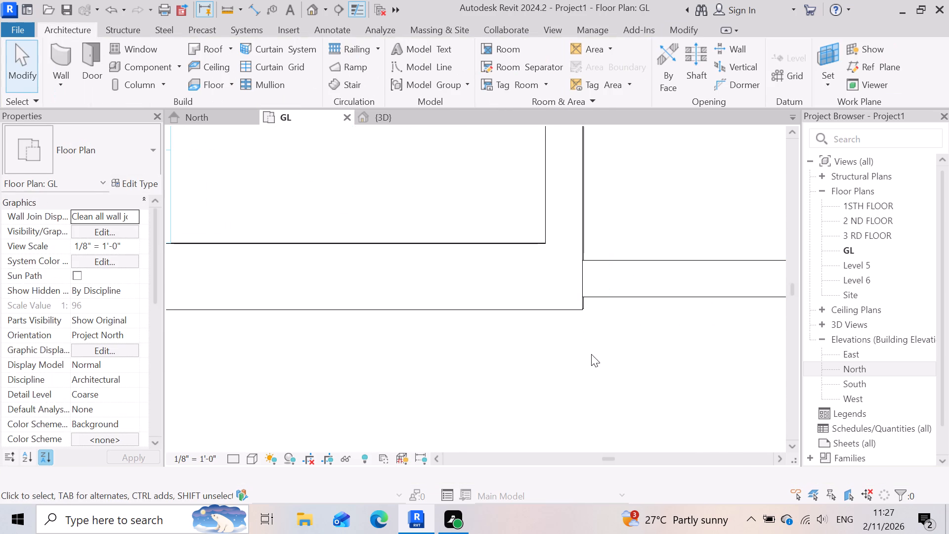
key(Escape)
click(608, 278)
scroll(417, 354, down, 2)
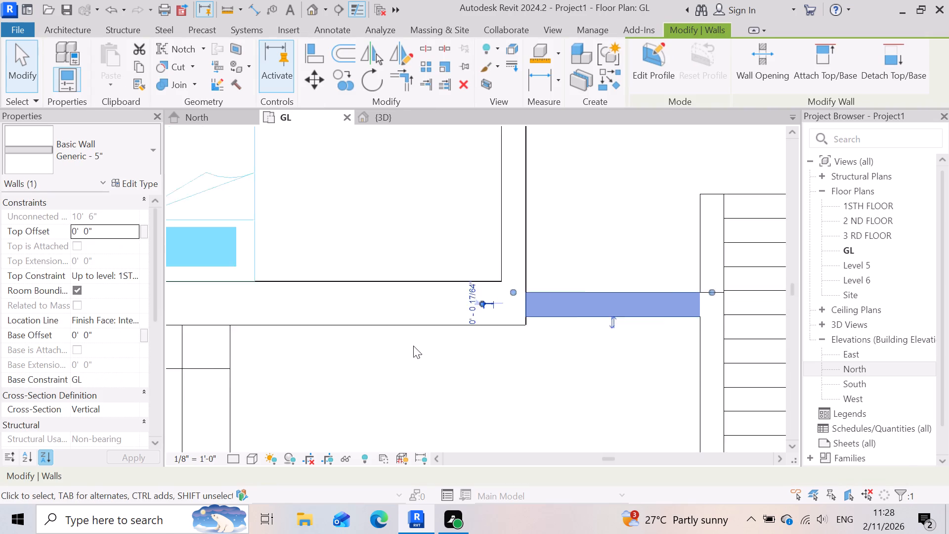
scroll(413, 346, down, 4)
key(Delete)
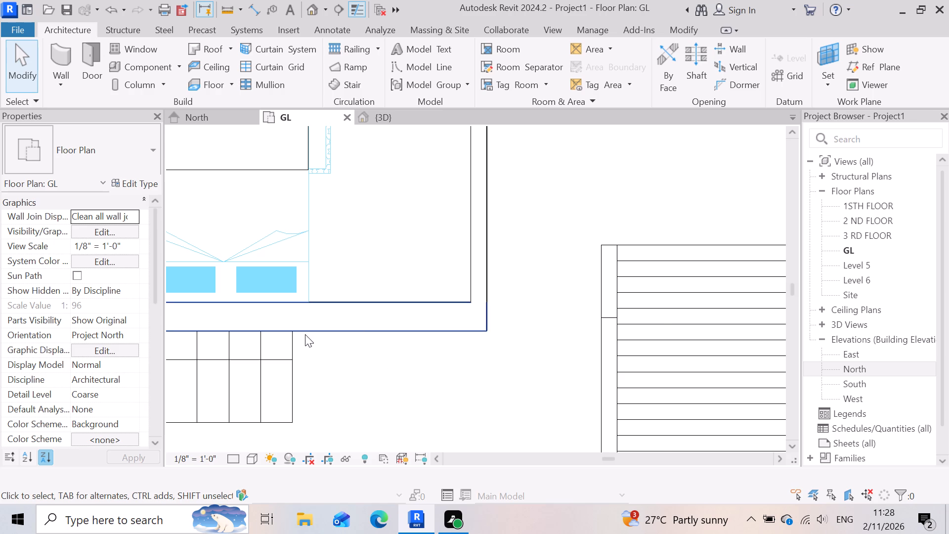
Draw a Generic - 5" wall about 3'-2 5/8" long from the top corner of the wall beside the wide steps to the bedroom's 4.5" wall.
scroll(304, 334, up, 2)
scroll(557, 354, down, 2)
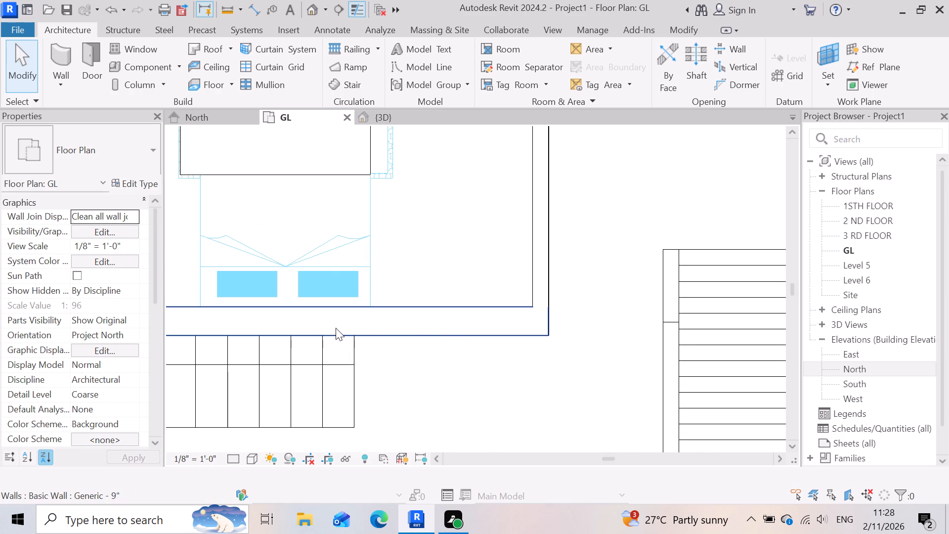
scroll(537, 347, up, 3)
scroll(607, 328, down, 7)
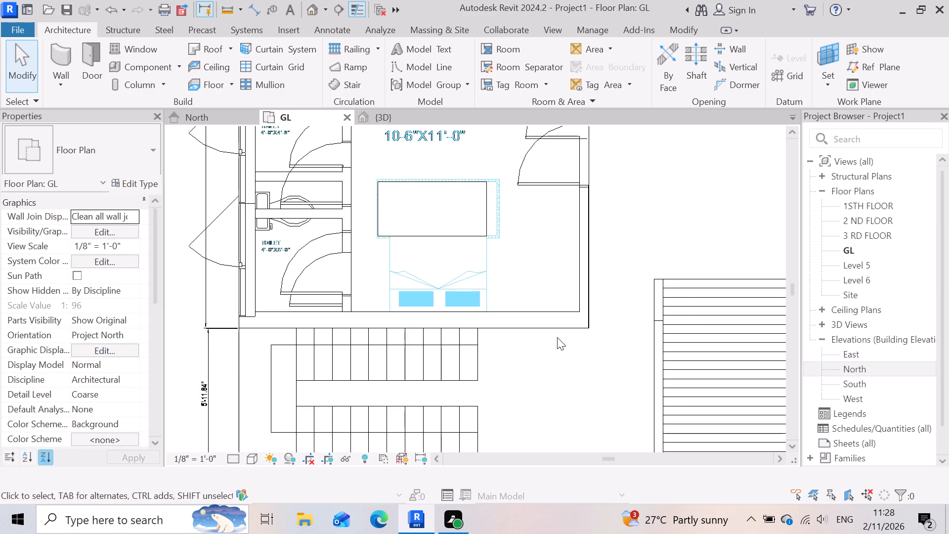
scroll(503, 331, up, 3)
scroll(617, 325, down, 4)
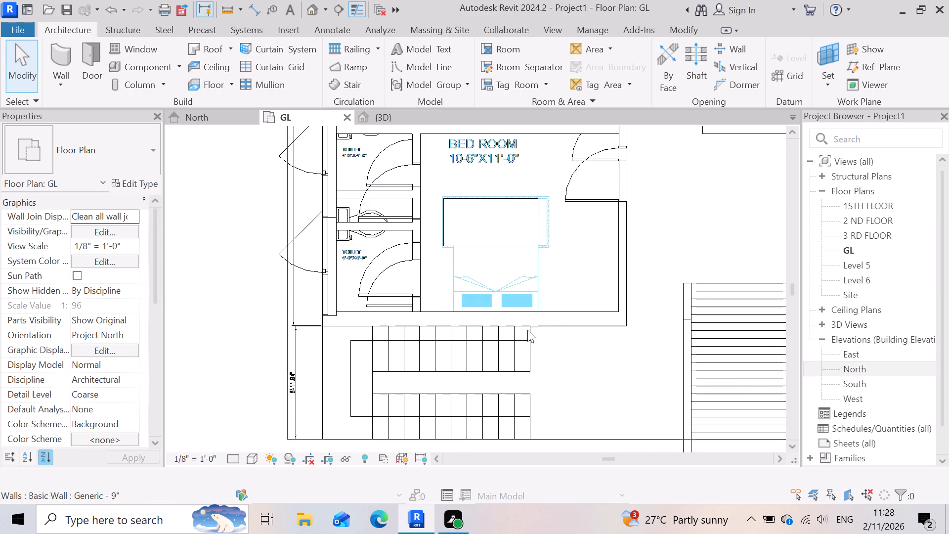
scroll(689, 284, up, 5)
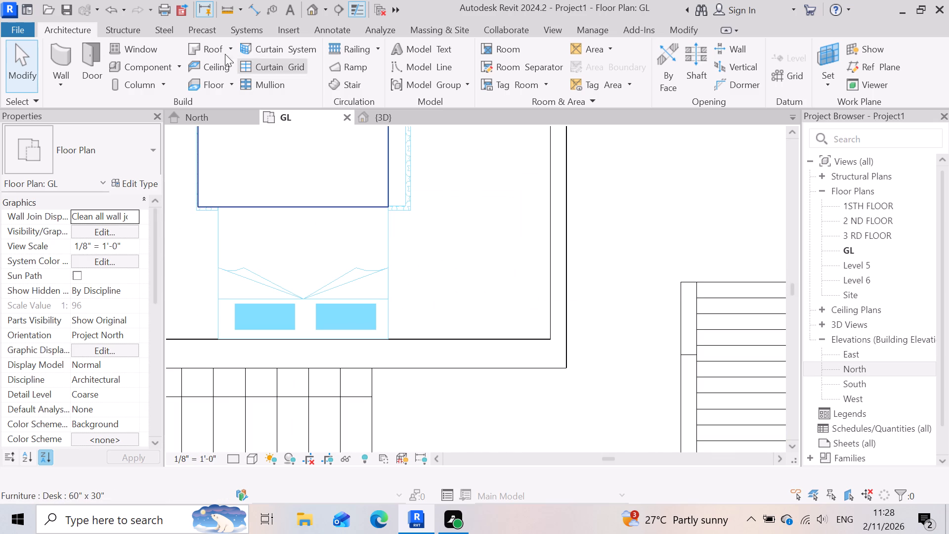
click(66, 55)
scroll(728, 304, up, 4)
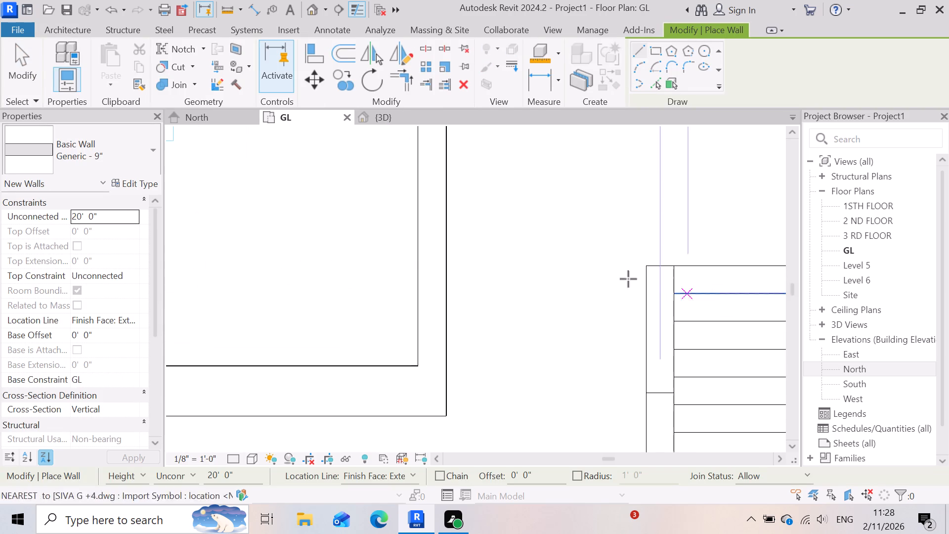
click(151, 153)
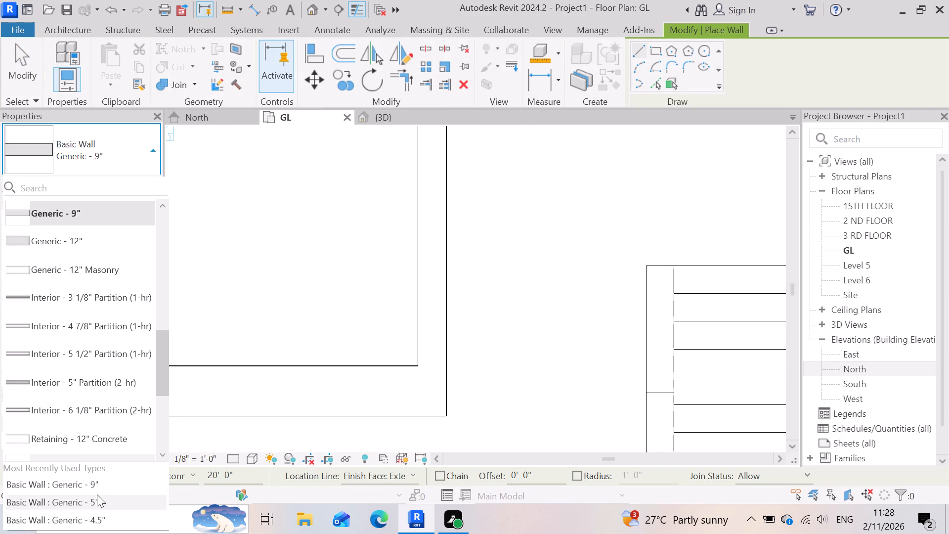
click(97, 494)
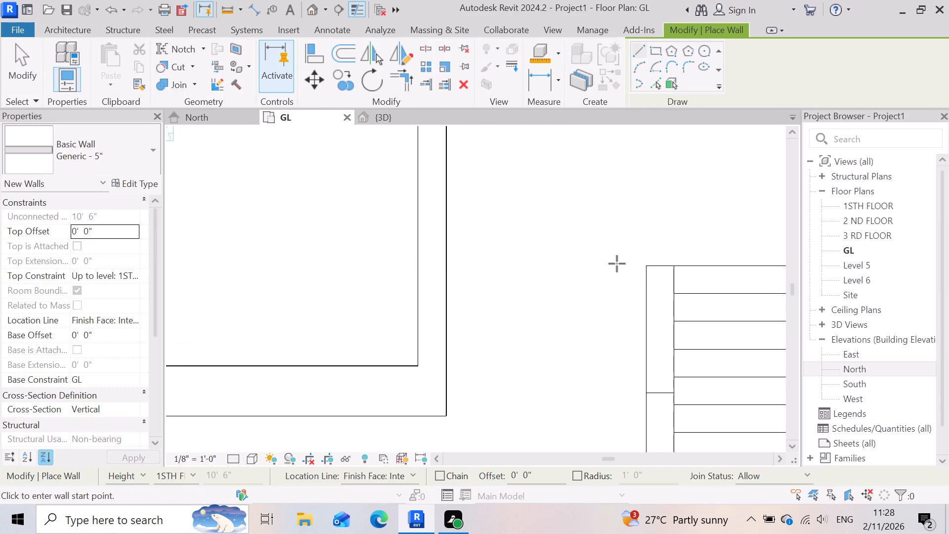
click(651, 270)
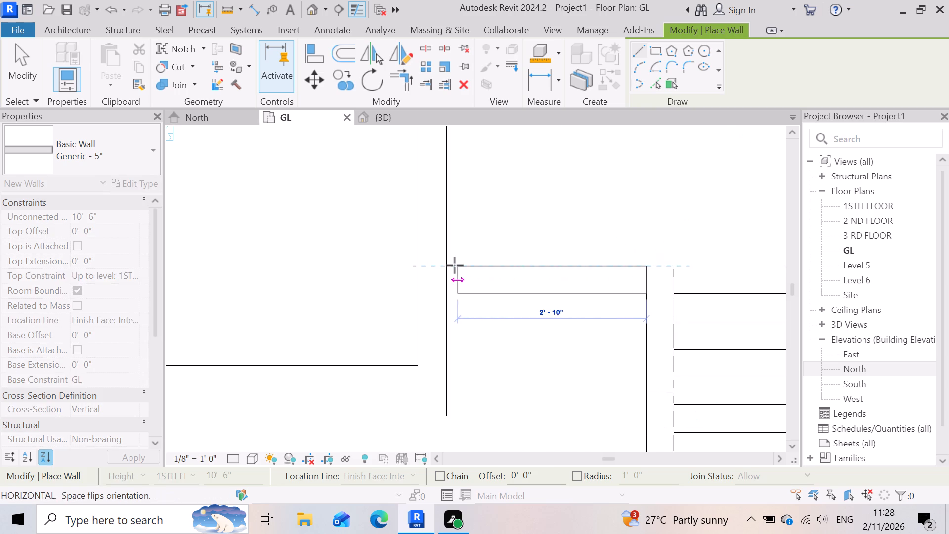
click(444, 266)
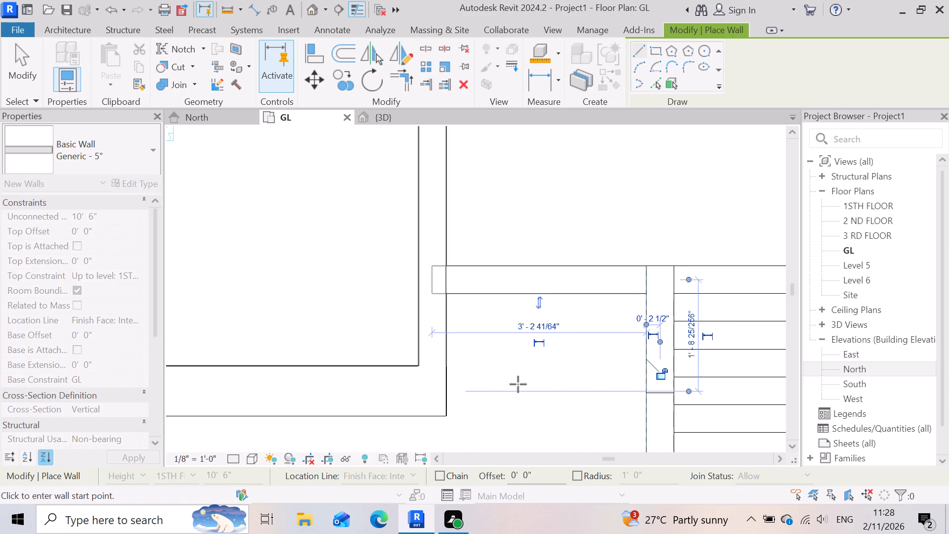
key(Escape)
scroll(553, 323, down, 6)
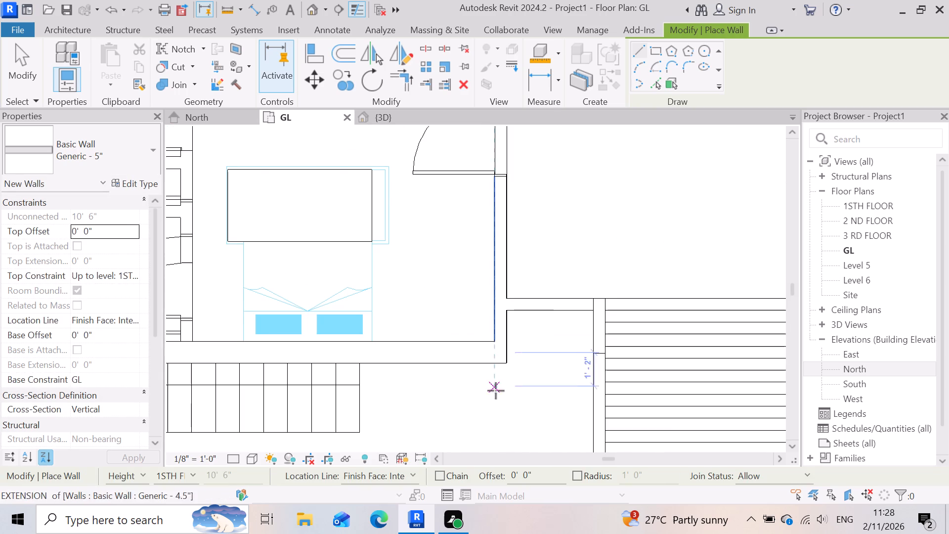
key(Escape)
scroll(542, 344, down, 3)
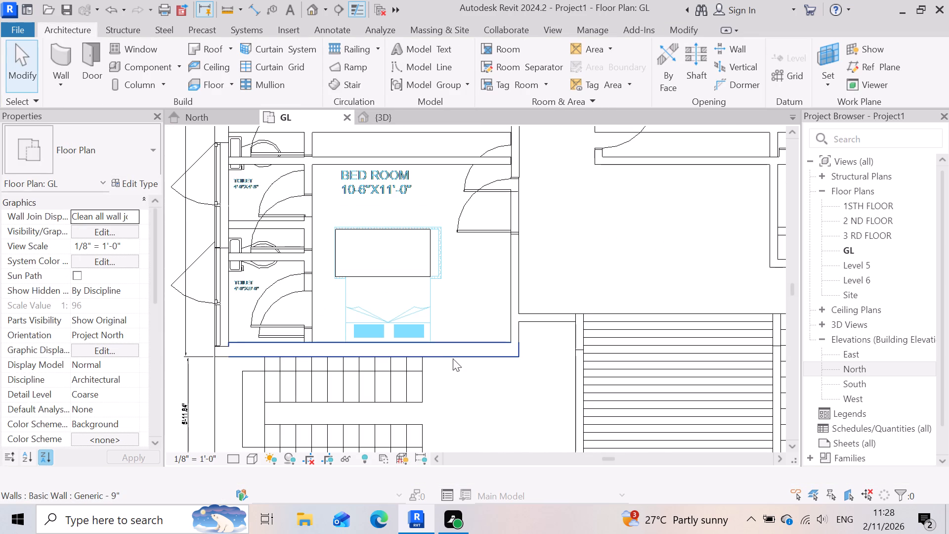
scroll(622, 317, down, 4)
scroll(604, 350, up, 3)
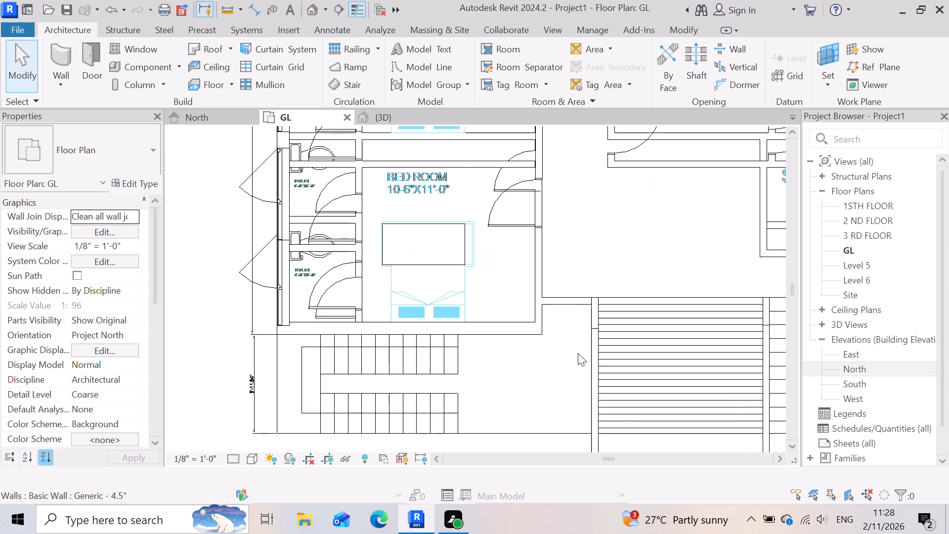
Inspect the outer wall corner beside the lower toilet window, where it meets the Generic - 9" wall above the staircase.
scroll(419, 355, up, 3)
scroll(544, 349, down, 2)
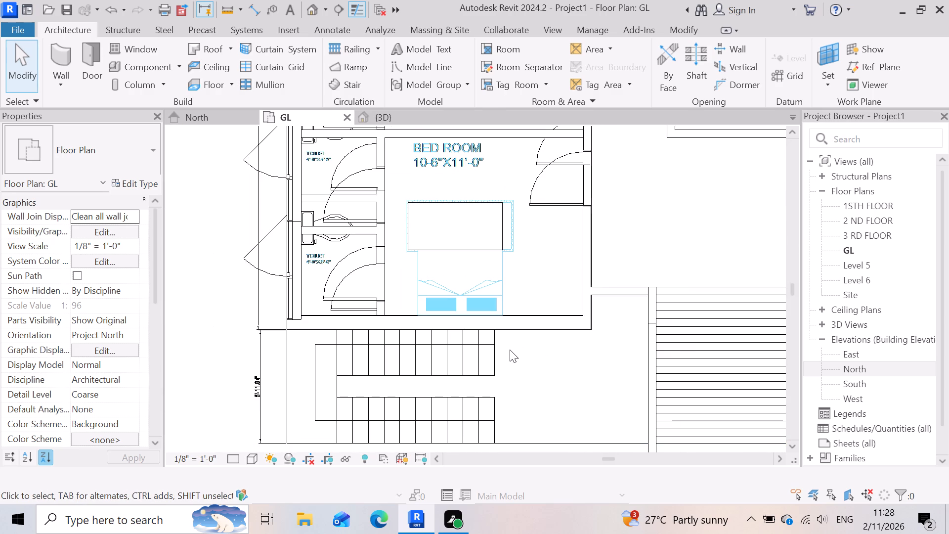
scroll(263, 362, up, 12)
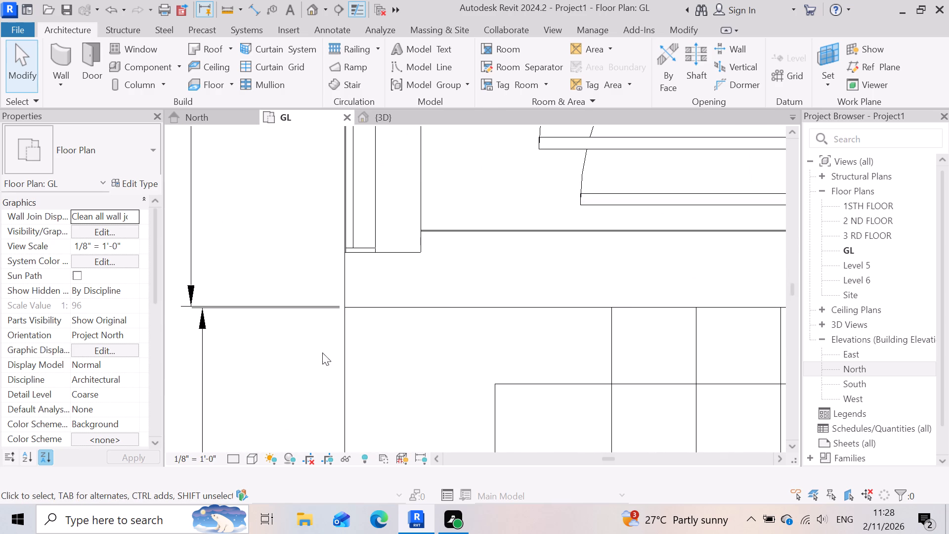
scroll(402, 329, down, 4)
scroll(356, 328, up, 2)
scroll(434, 324, down, 3)
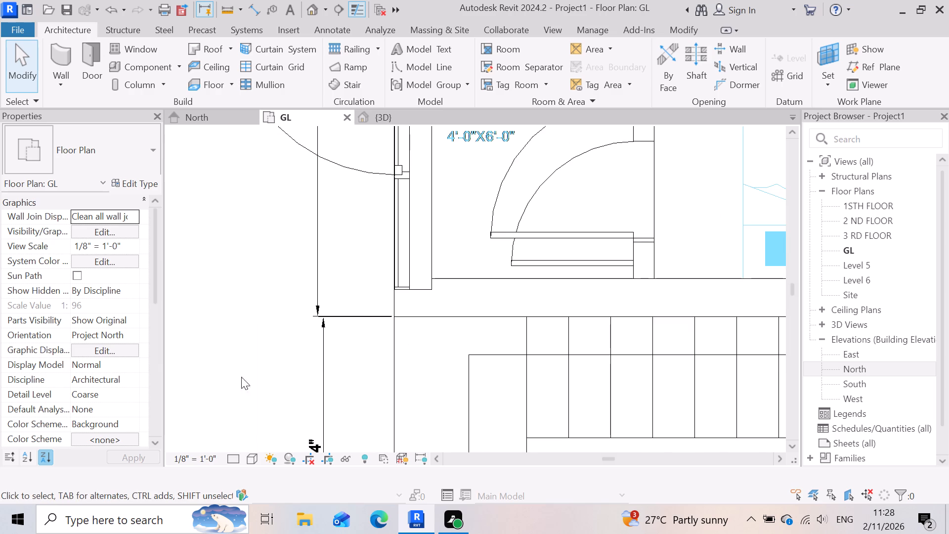
scroll(377, 311, down, 3)
scroll(432, 306, up, 6)
click(375, 292)
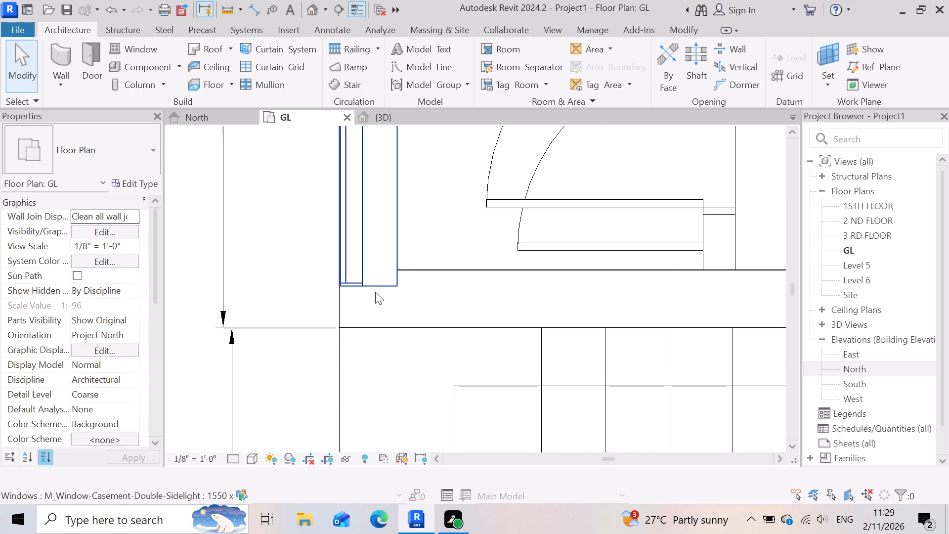
scroll(372, 297, up, 4)
scroll(431, 308, down, 4)
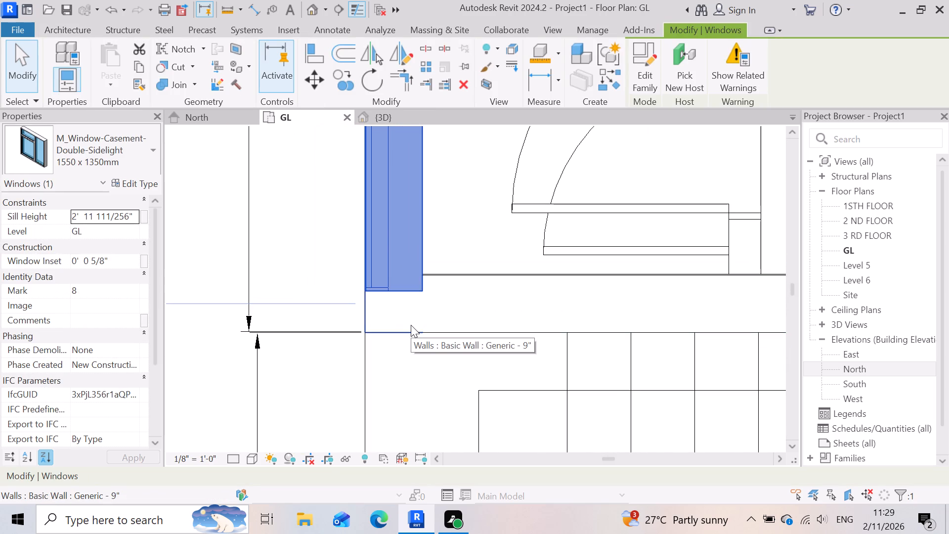
scroll(422, 311, down, 7)
click(273, 383)
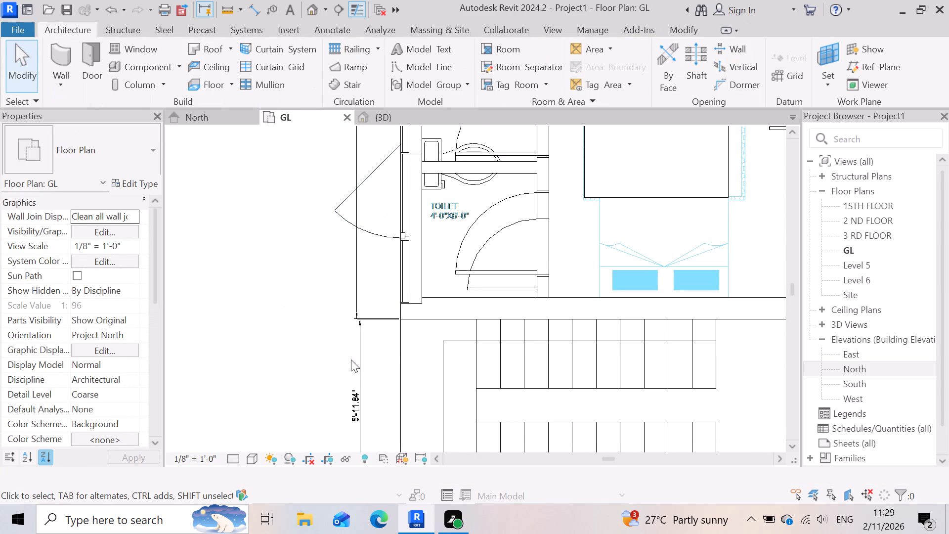
scroll(395, 341, down, 3)
scroll(277, 373, down, 2)
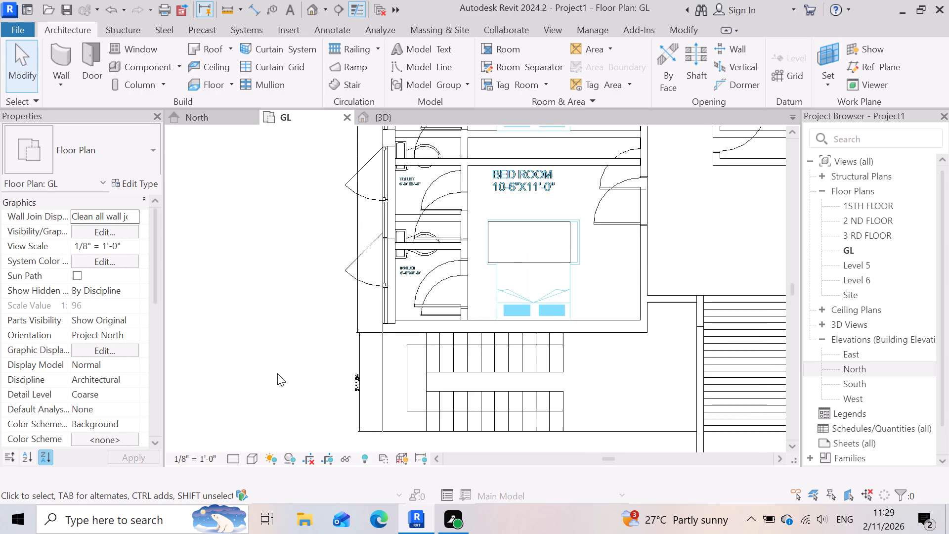
scroll(277, 373, down, 1)
scroll(410, 389, up, 3)
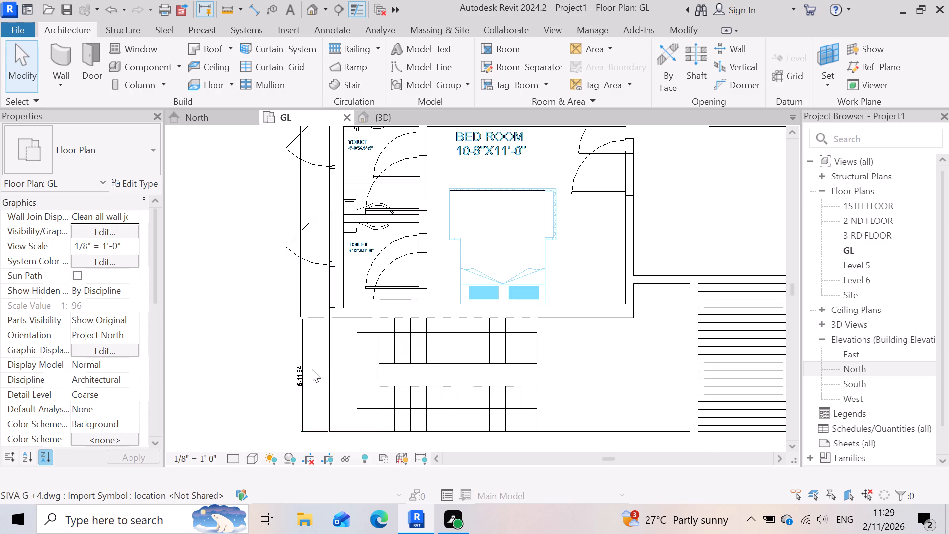
Examine the staircase flights, landing and surrounding walls against the imported SIVA G +4 drawing.
scroll(551, 387, up, 3)
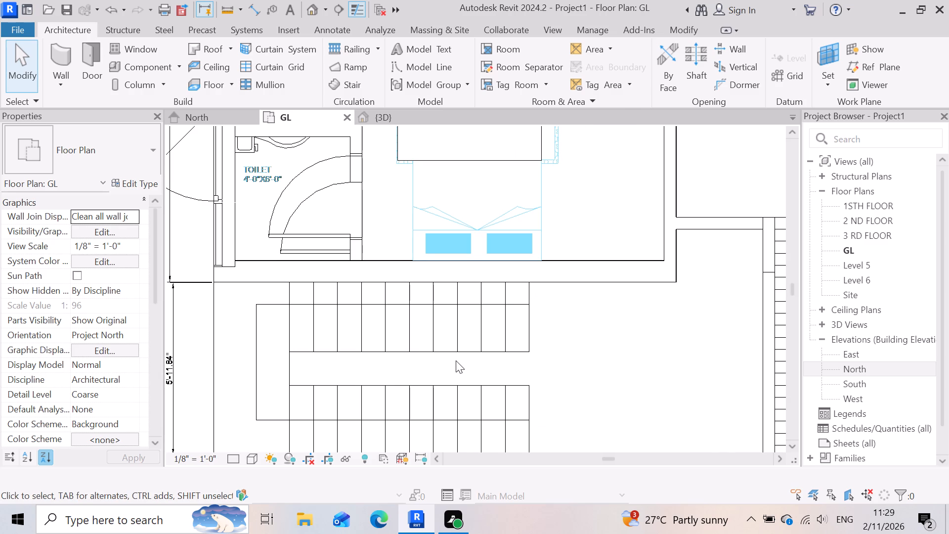
scroll(714, 295, down, 2)
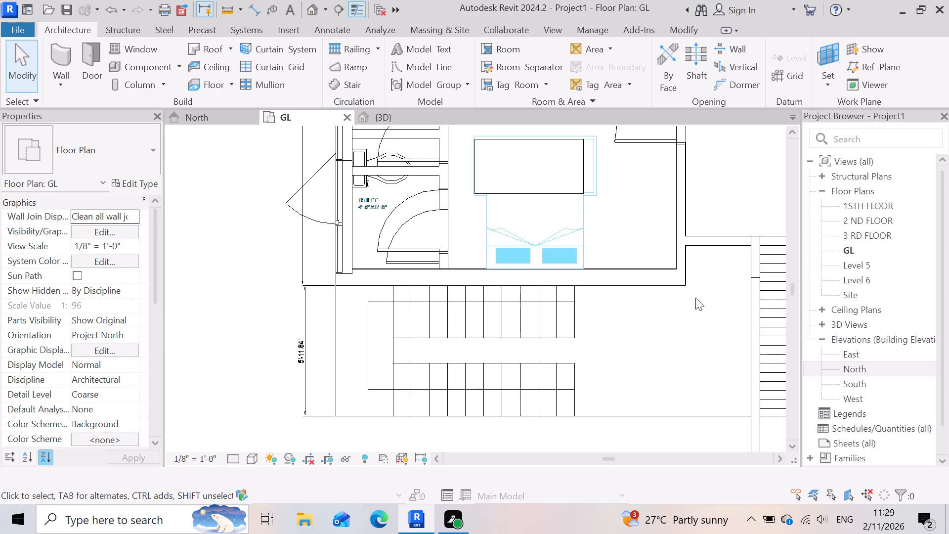
scroll(459, 419, up, 2)
scroll(407, 395, up, 3)
scroll(509, 340, down, 3)
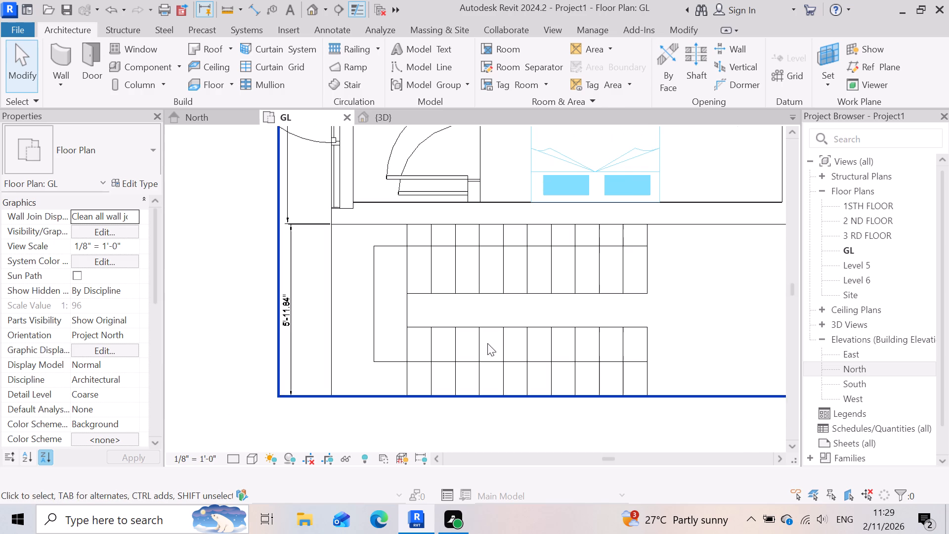
scroll(391, 304, up, 3)
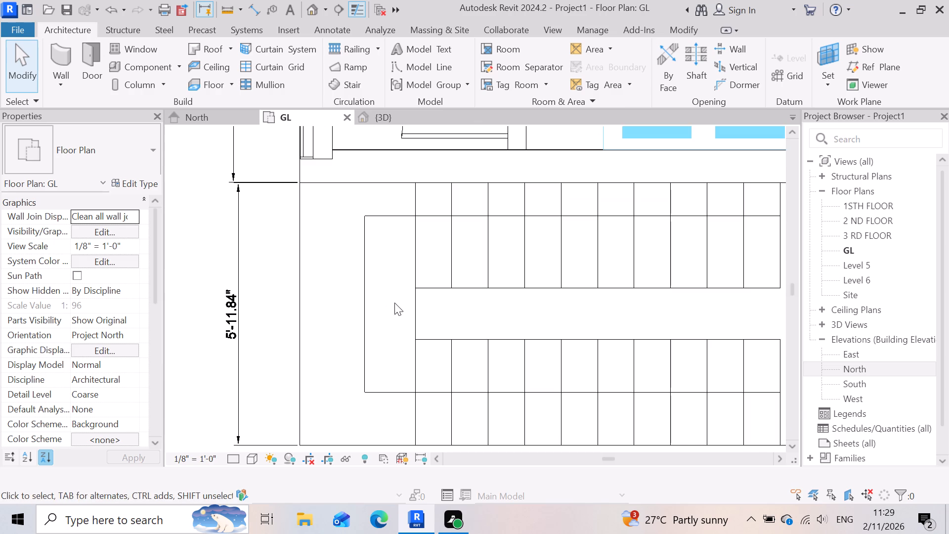
scroll(436, 319, down, 2)
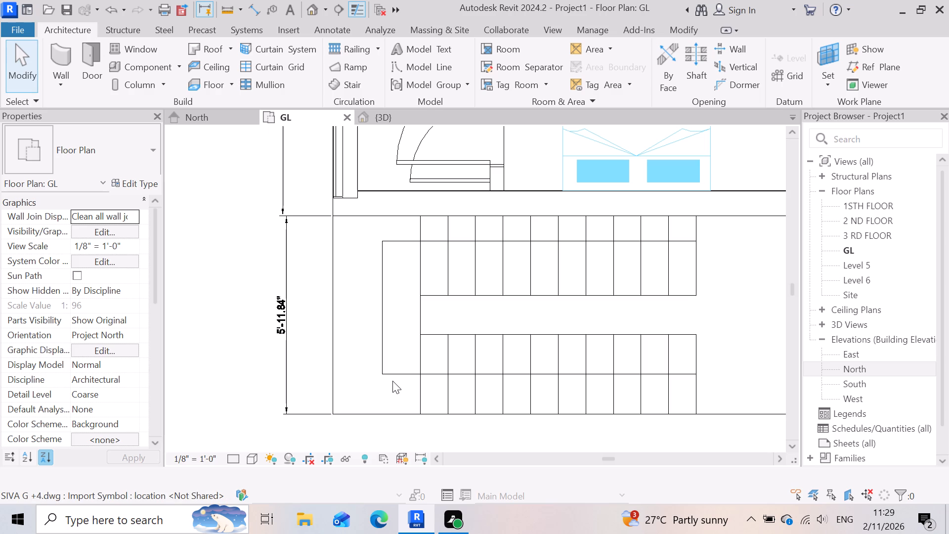
scroll(289, 375, down, 2)
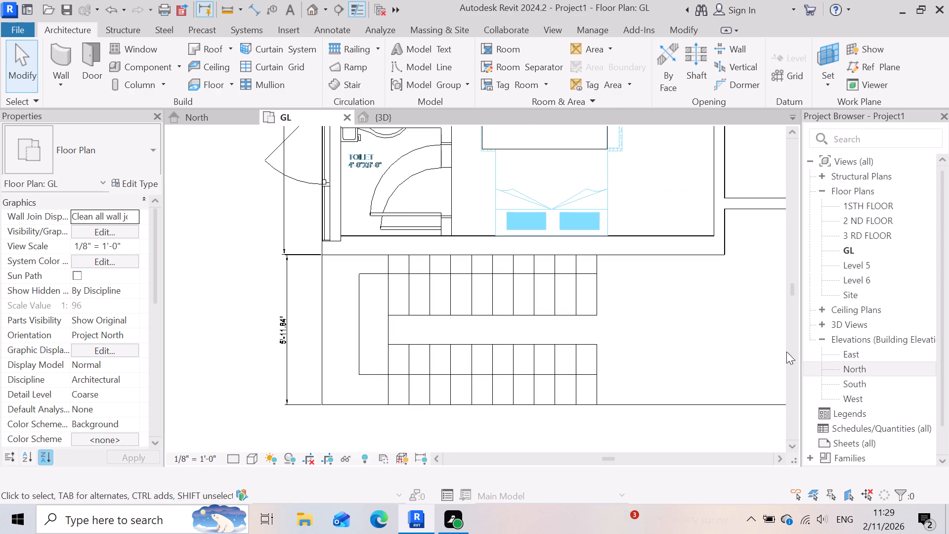
scroll(703, 341, up, 2)
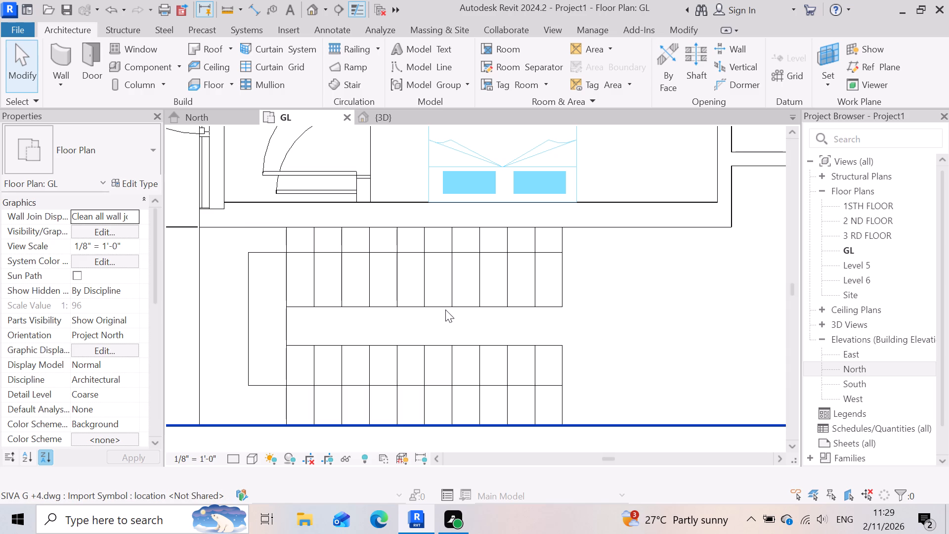
scroll(445, 310, up, 3)
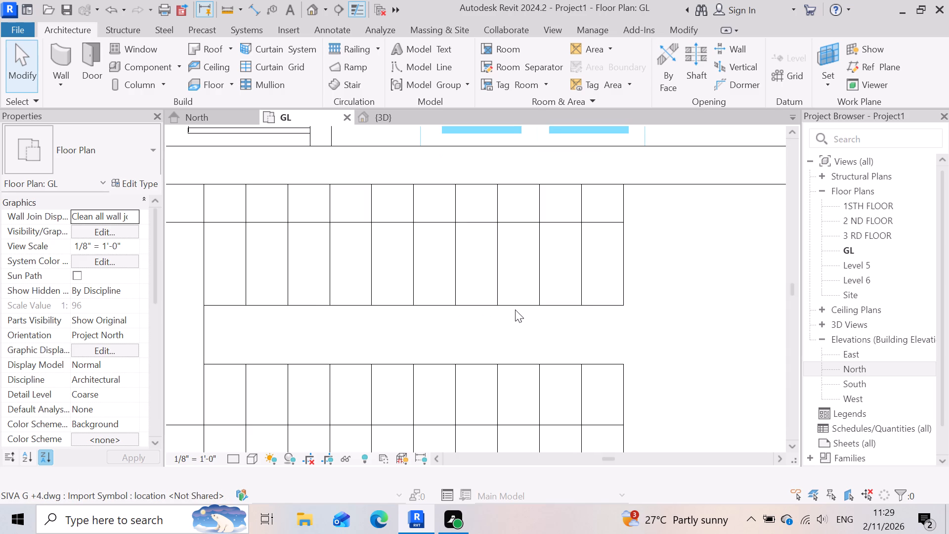
scroll(528, 307, down, 5)
scroll(462, 398, up, 2)
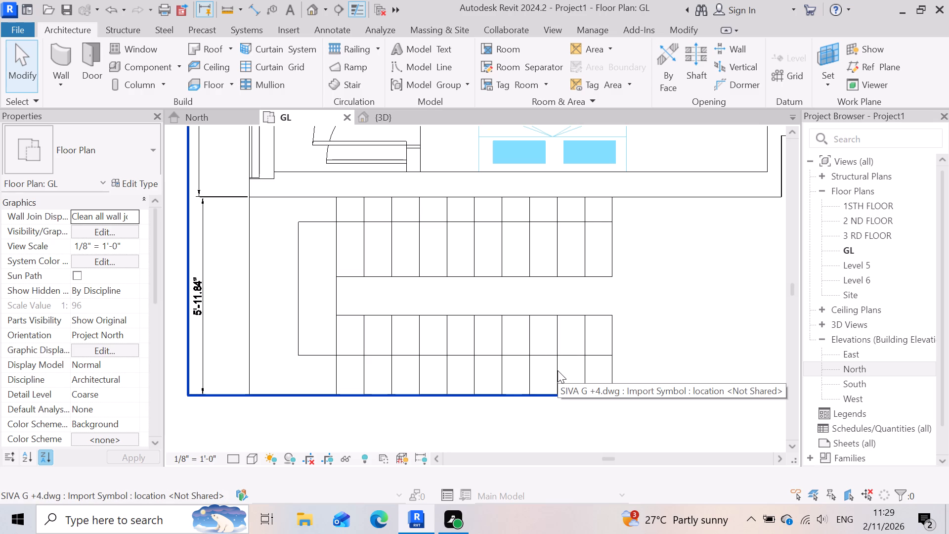
scroll(591, 368, up, 3)
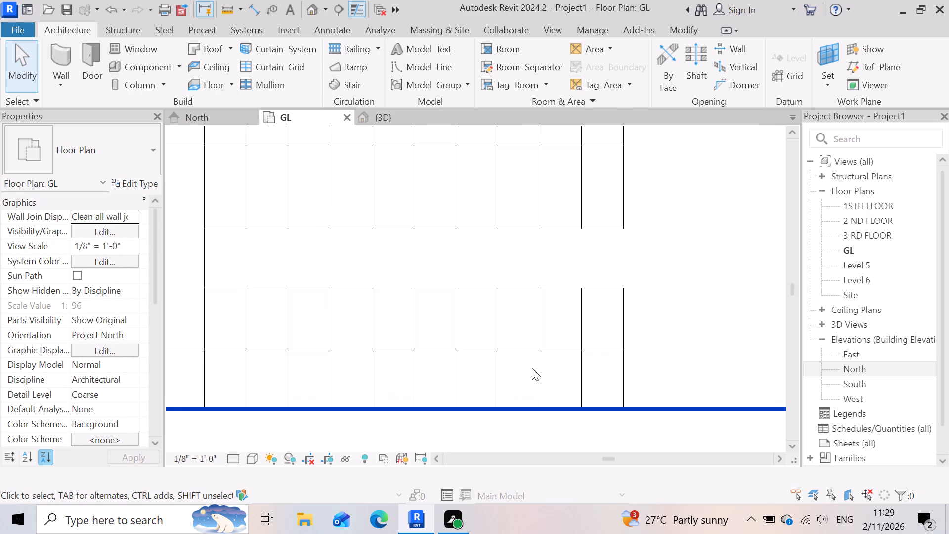
scroll(581, 354, down, 4)
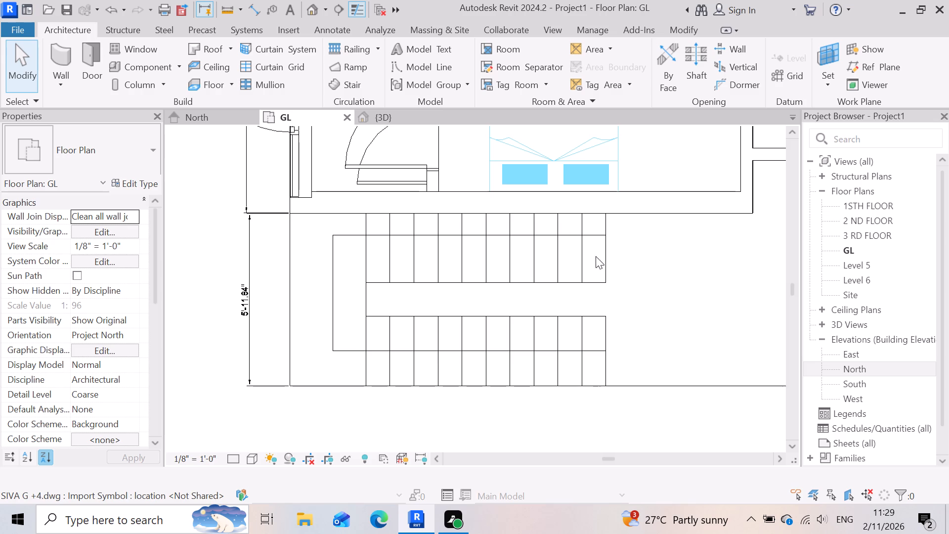
scroll(586, 235, up, 4)
scroll(522, 271, down, 3)
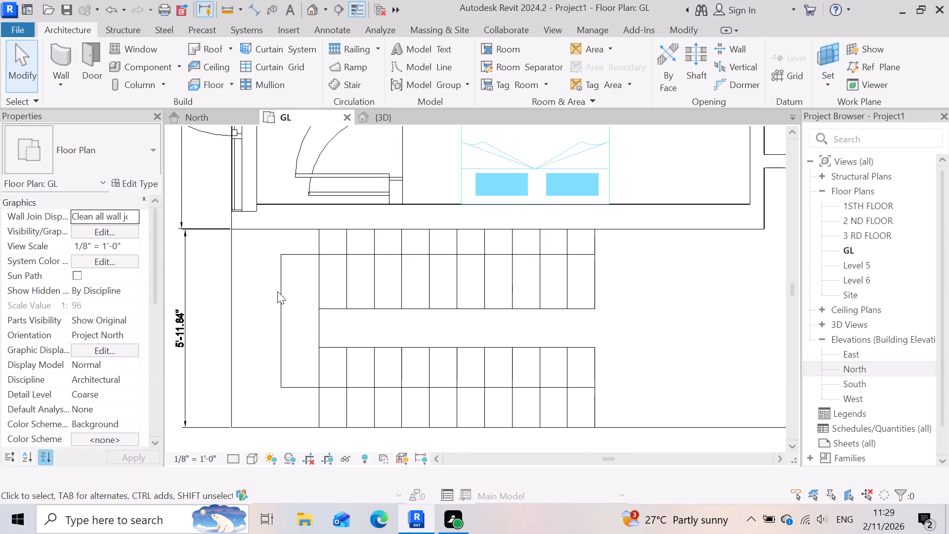
scroll(243, 280, up, 2)
scroll(437, 260, down, 3)
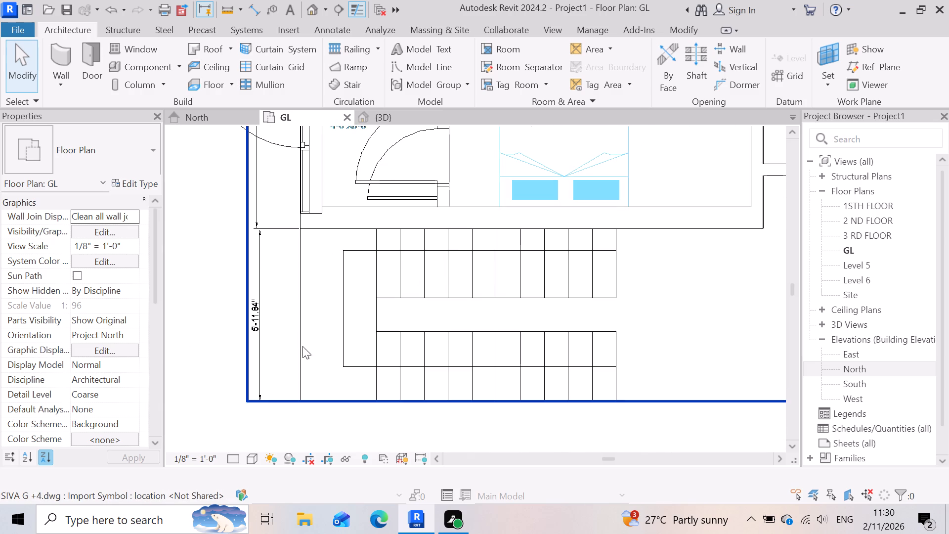
scroll(314, 386, up, 3)
scroll(346, 331, down, 1)
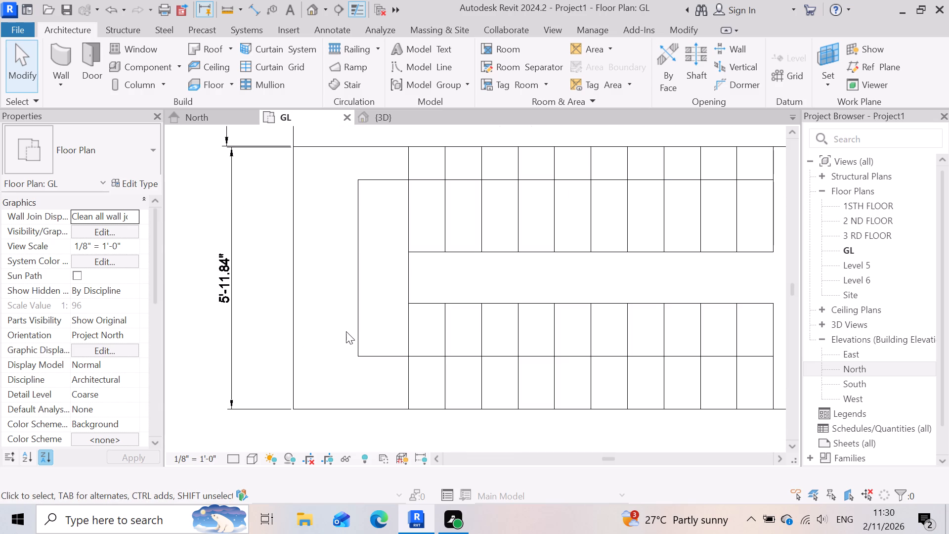
scroll(346, 331, down, 4)
scroll(605, 231, up, 4)
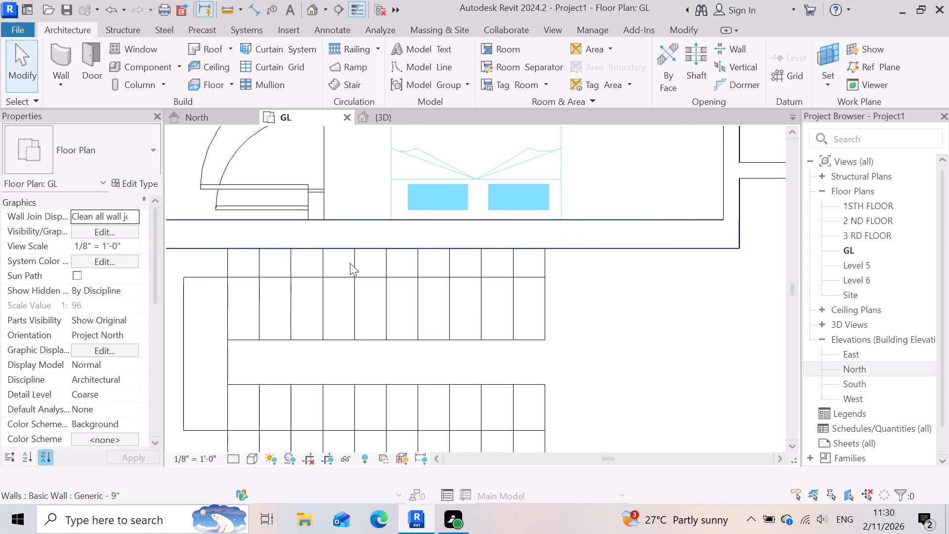
scroll(584, 294, down, 4)
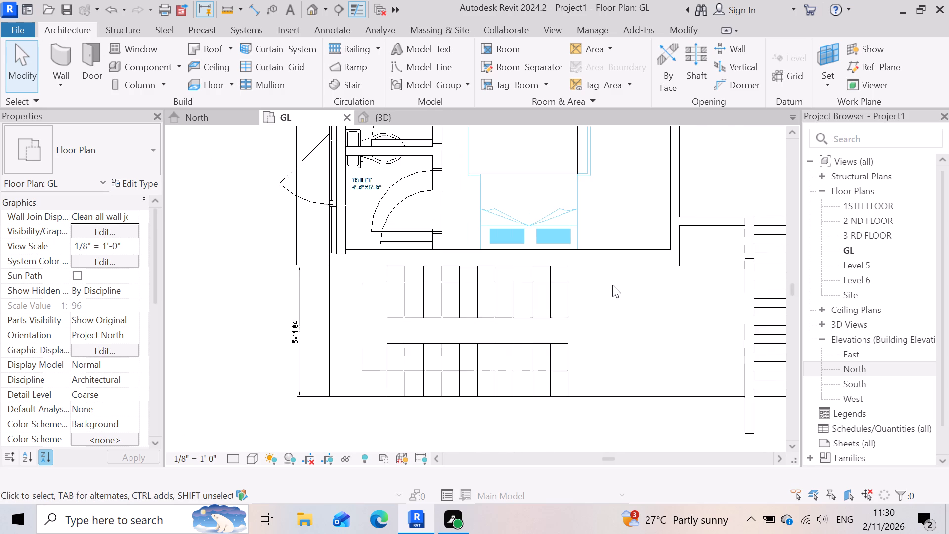
scroll(411, 316, up, 2)
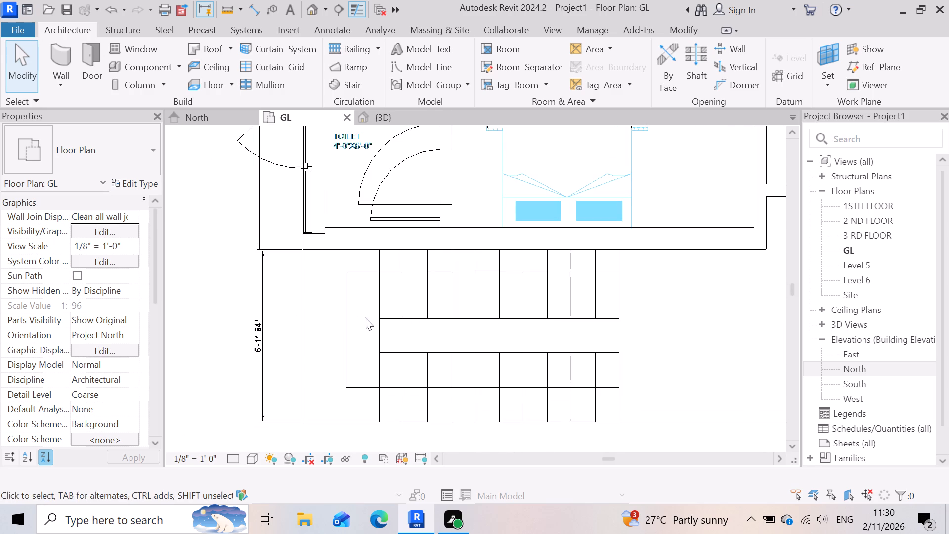
scroll(455, 305, down, 3)
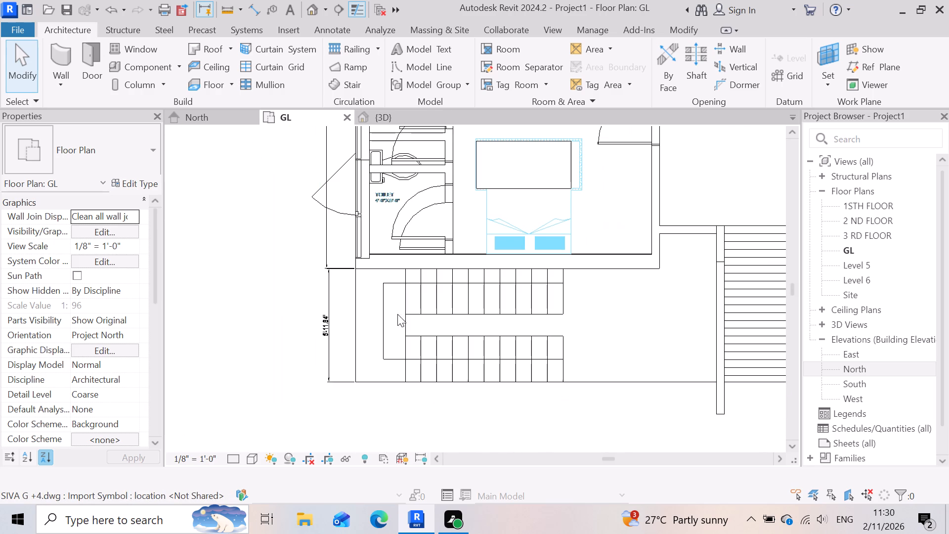
Shorten the Generic - 4.5" wall on the staircase side of the wide steps to about 6'-4 1/8", ending at the drawing's lower boundary line.
scroll(683, 334, down, 4)
scroll(718, 401, up, 3)
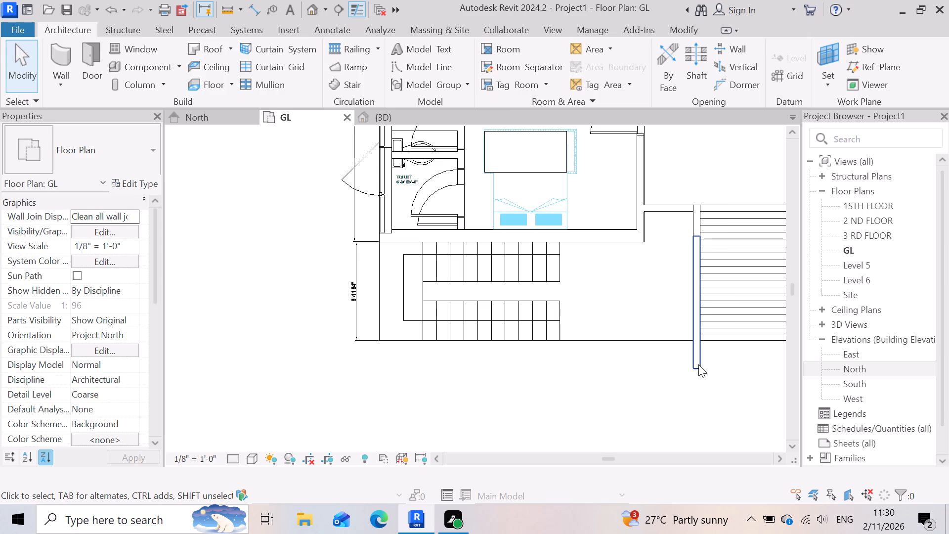
click(698, 364)
scroll(700, 377, up, 5)
scroll(685, 383, down, 3)
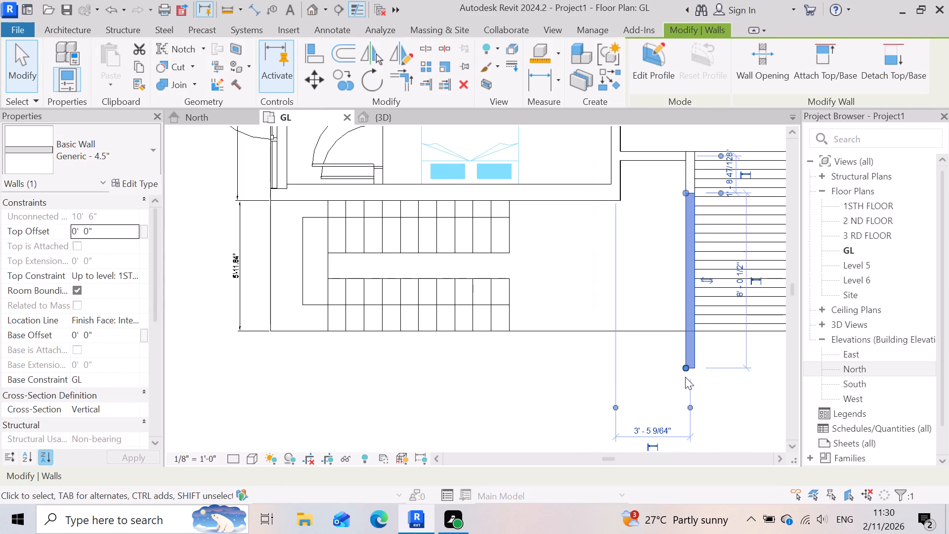
drag(686, 369, 686, 334)
click(662, 372)
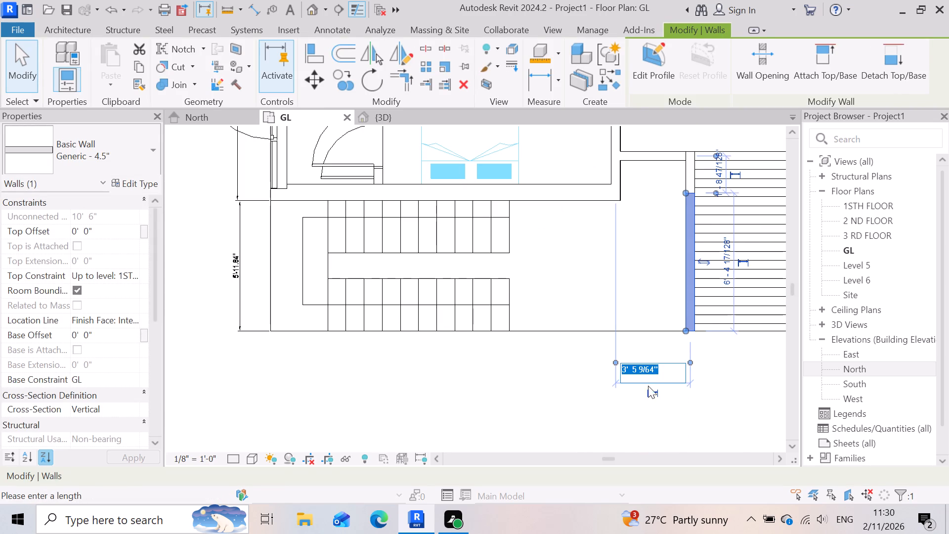
click(519, 409)
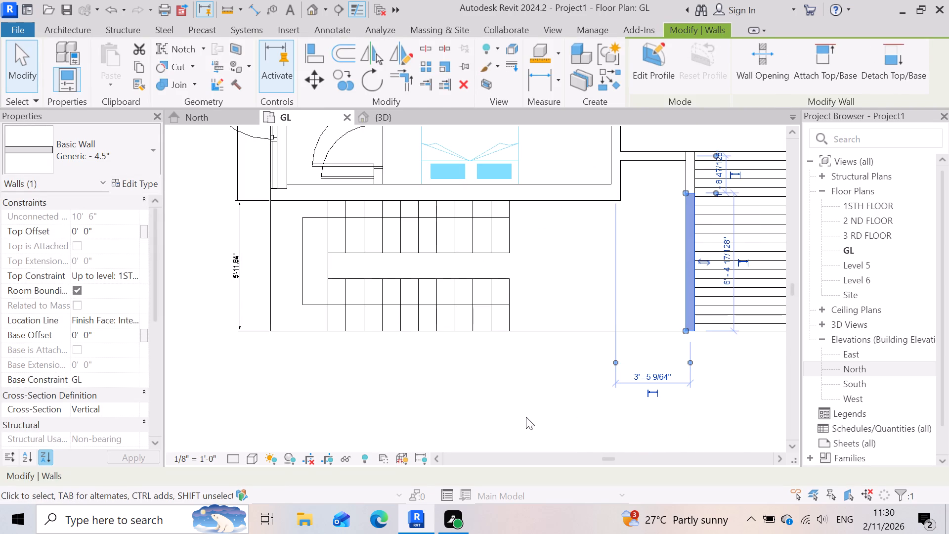
key(Escape)
Shorten the Generic - 4.5" wall between the wide steps and the narrower steps so it ends at the drawing's lower boundary line.
scroll(725, 371, down, 3)
scroll(749, 293, up, 2)
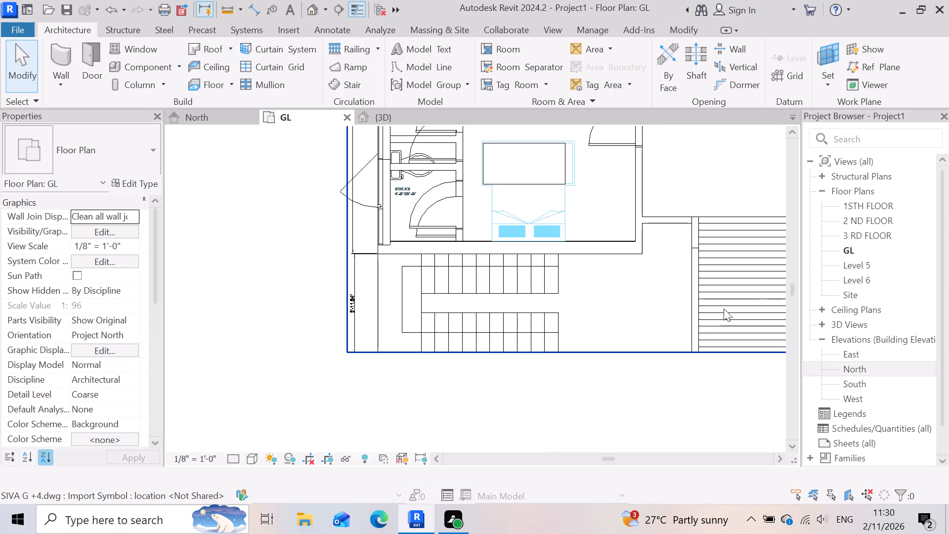
scroll(426, 371, down, 2)
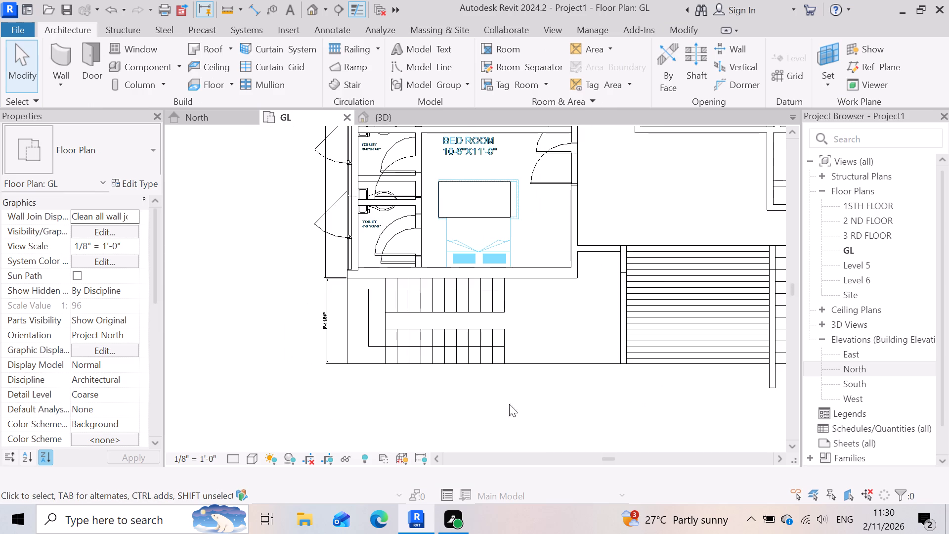
scroll(473, 392, down, 3)
scroll(704, 373, up, 5)
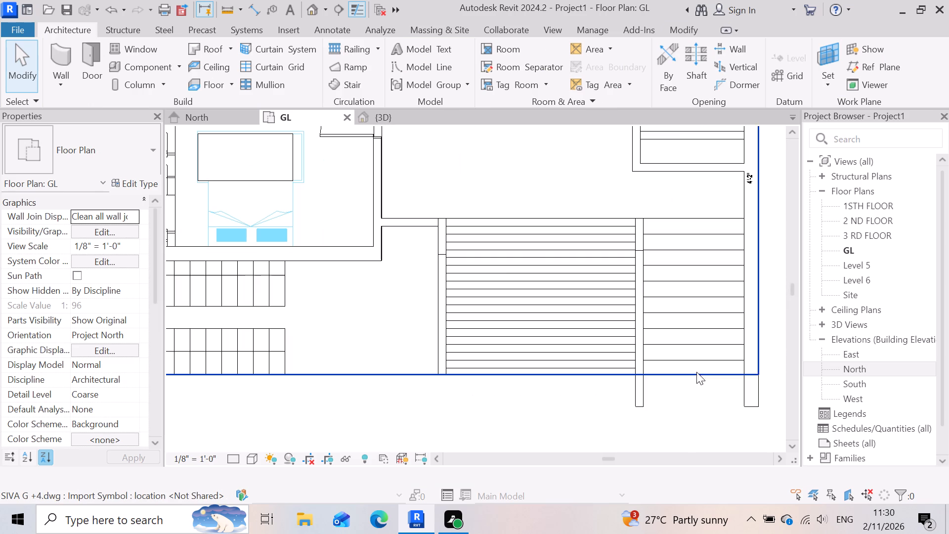
click(632, 398)
scroll(631, 411, up, 4)
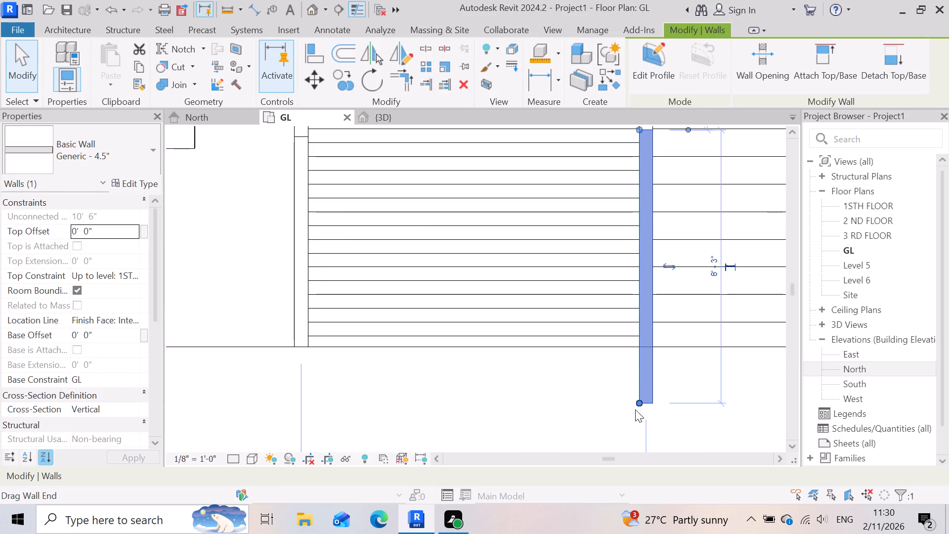
drag(640, 403, 639, 352)
click(580, 397)
scroll(492, 394, down, 6)
scroll(631, 393, up, 3)
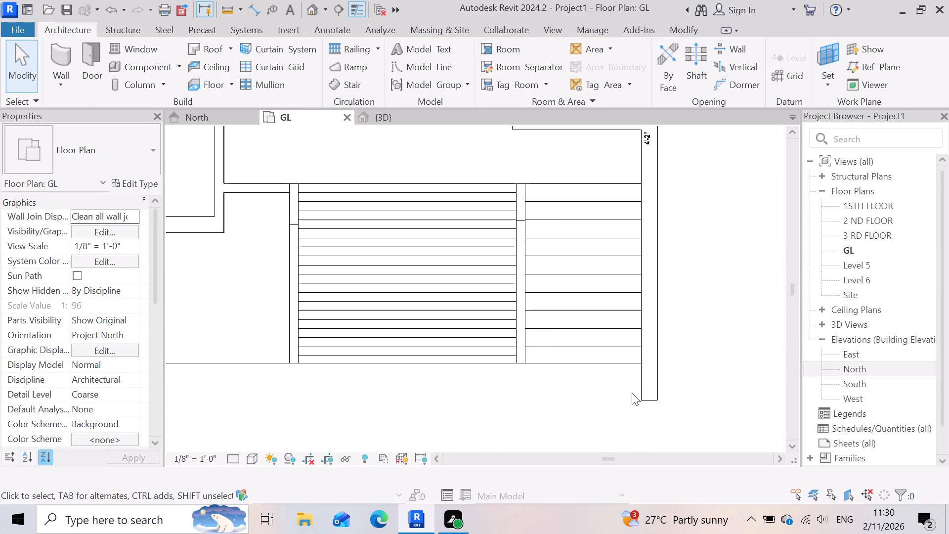
Shorten the outer Generic - 9" wall beside the narrower steps so it ends at the drawing's lower boundary line.
scroll(632, 393, up, 2)
click(651, 389)
scroll(651, 396, up, 4)
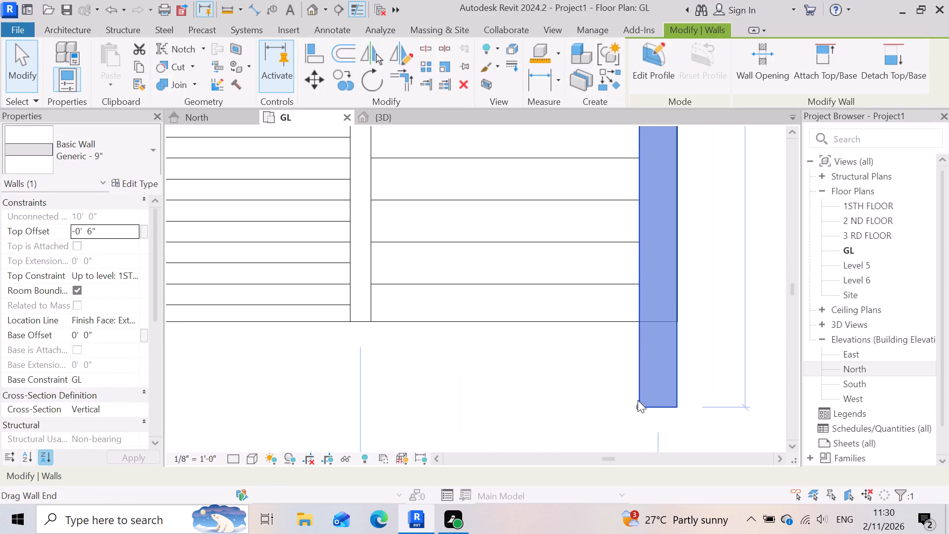
drag(639, 408, 643, 364)
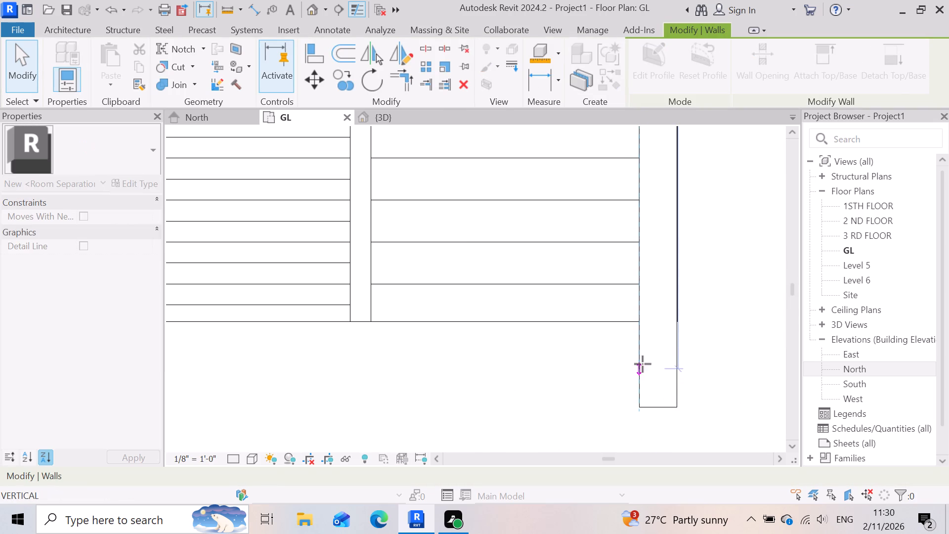
drag(643, 364, 641, 327)
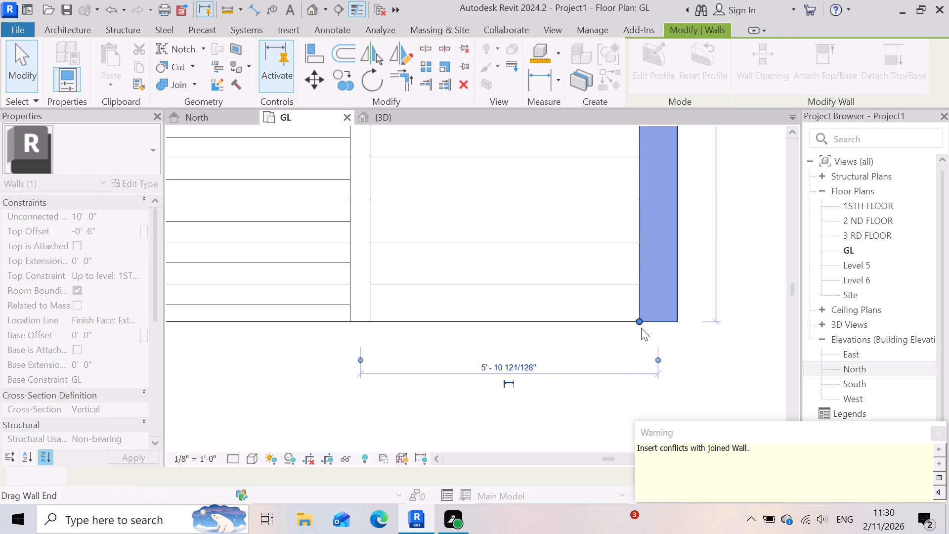
click(582, 386)
Examine the walls flanking the wide and narrower steps, including their upper junctions, against the imported SIVA G +4 drawing.
scroll(644, 351, down, 4)
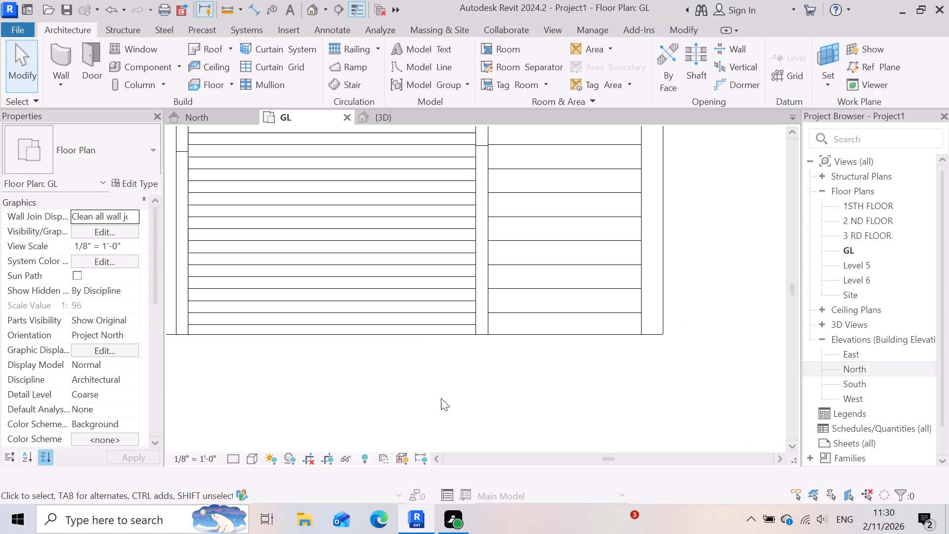
scroll(647, 379, down, 7)
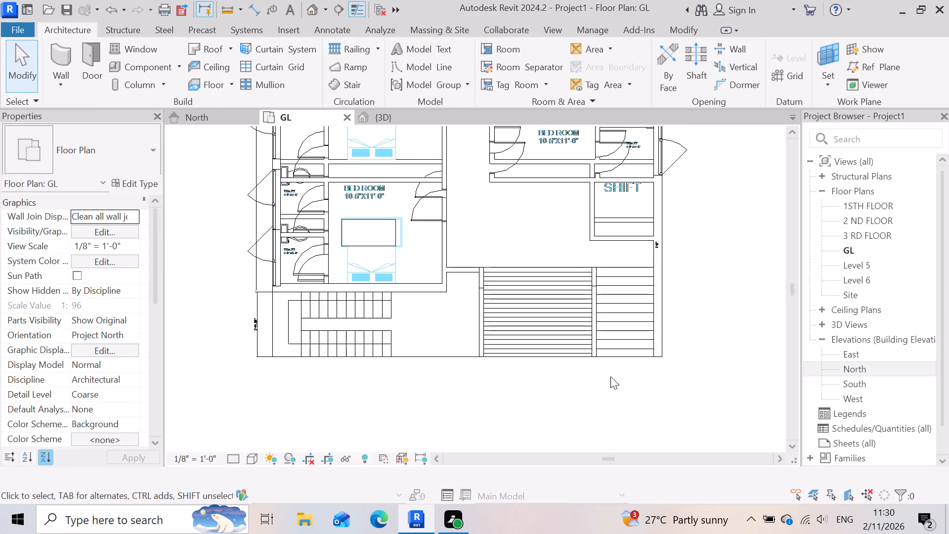
scroll(370, 395, up, 1)
scroll(547, 357, up, 3)
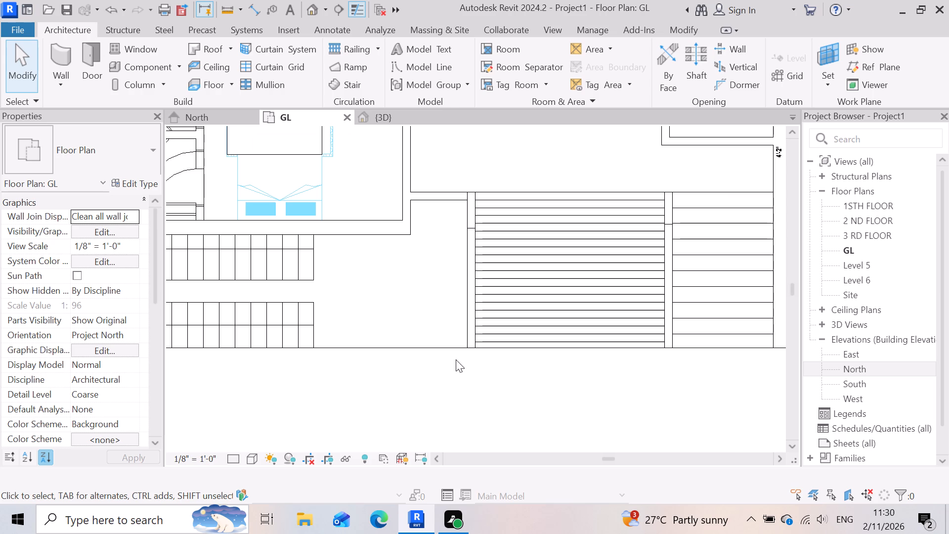
scroll(459, 357, down, 3)
scroll(697, 315, up, 3)
click(733, 337)
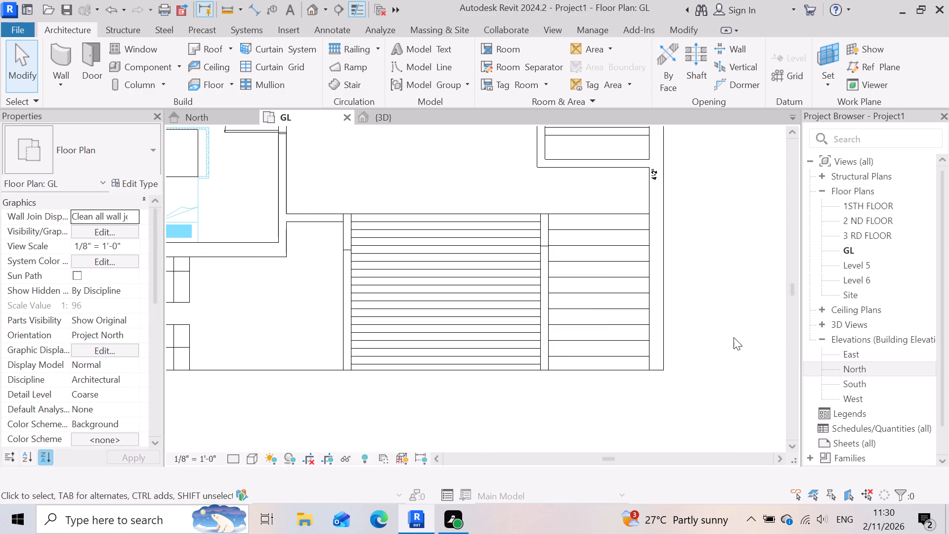
scroll(577, 352, down, 2)
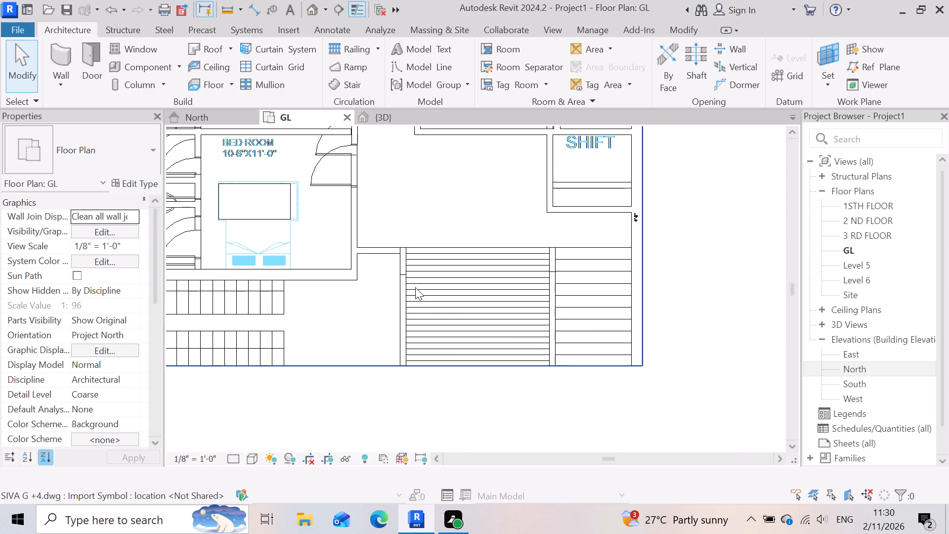
scroll(415, 287, up, 3)
scroll(405, 222, up, 8)
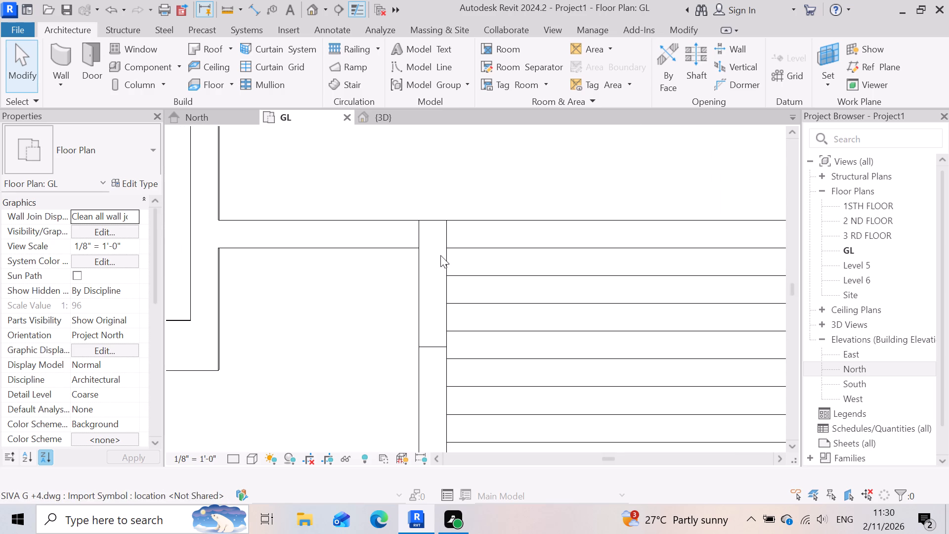
scroll(416, 241, down, 9)
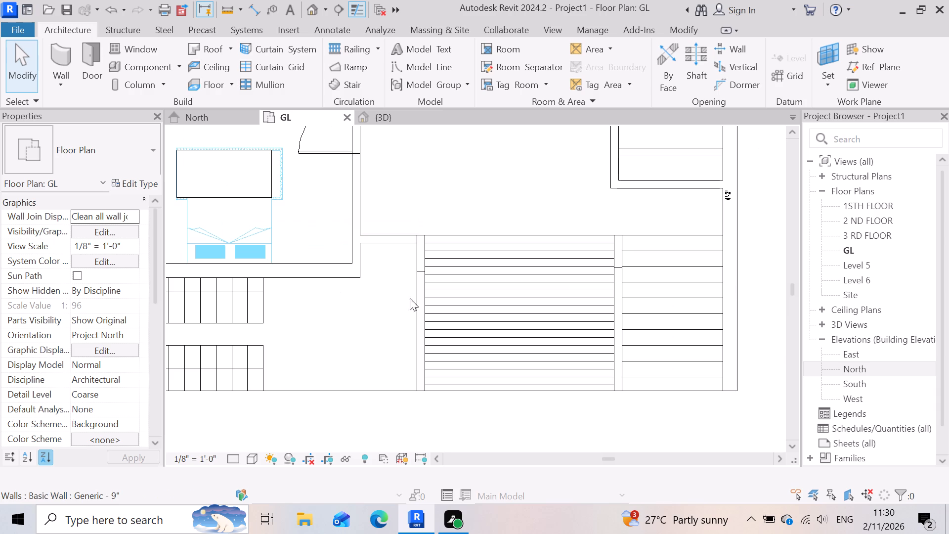
scroll(757, 240, up, 8)
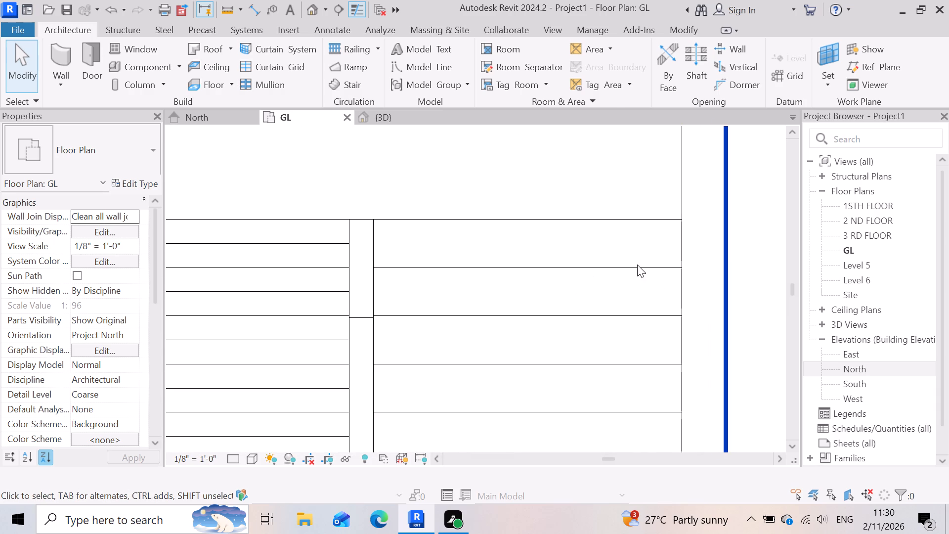
scroll(637, 265, down, 4)
scroll(689, 262, down, 4)
scroll(304, 289, up, 3)
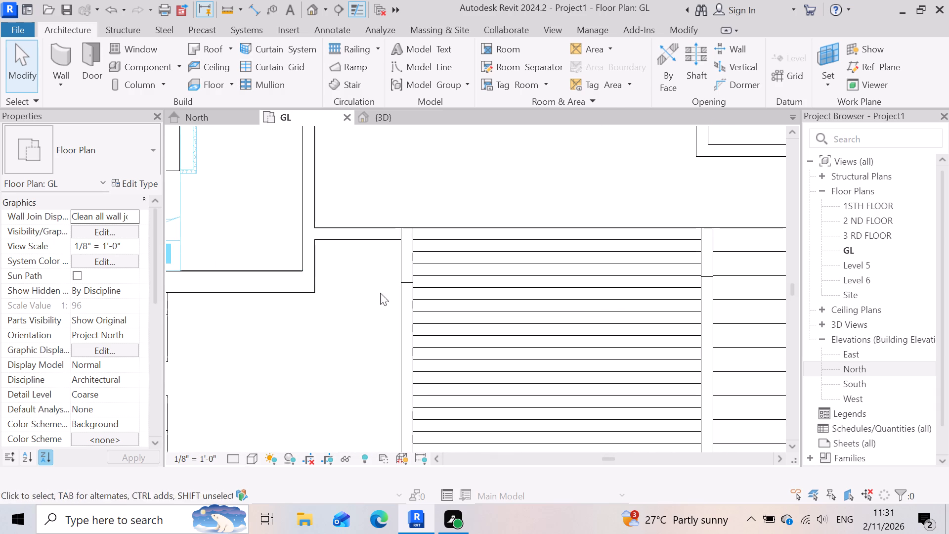
scroll(406, 257, up, 6)
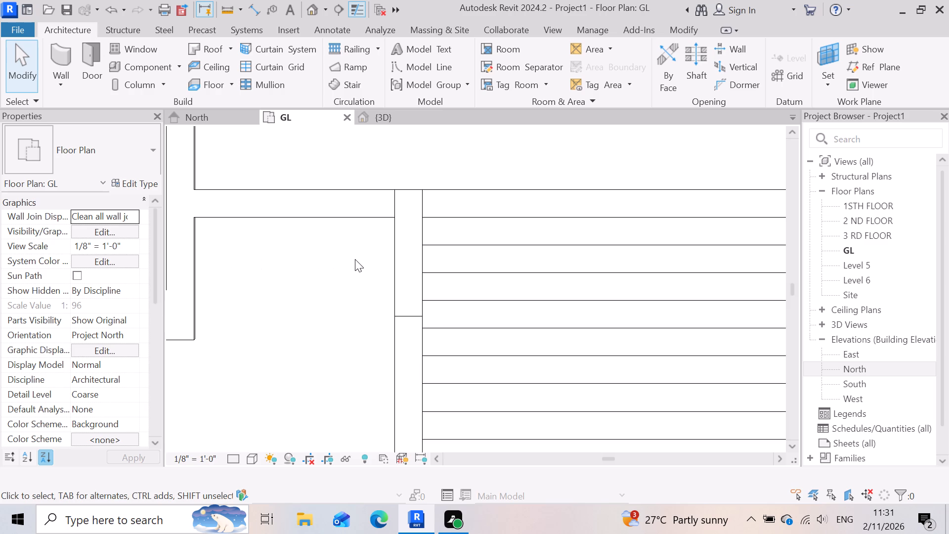
scroll(355, 259, down, 3)
scroll(249, 274, up, 2)
scroll(379, 268, down, 4)
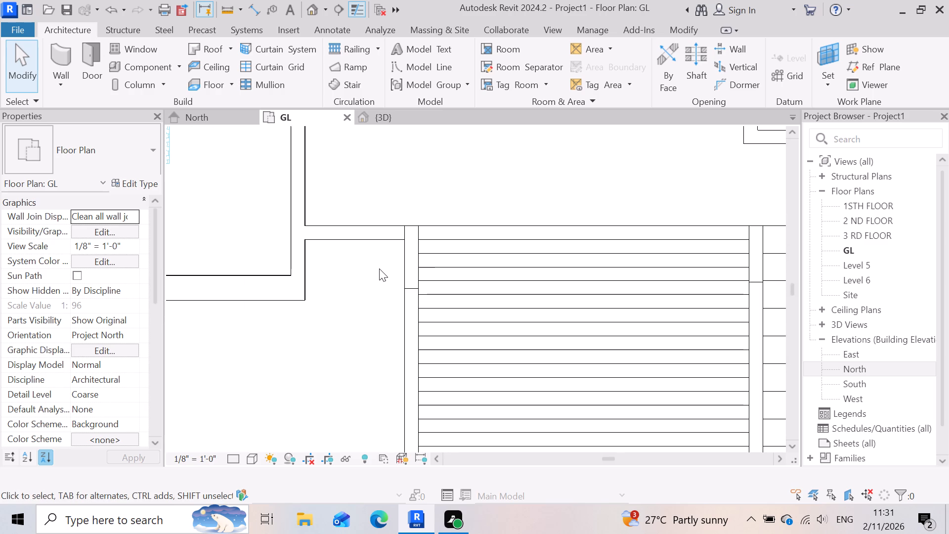
scroll(424, 249, up, 6)
scroll(370, 255, up, 4)
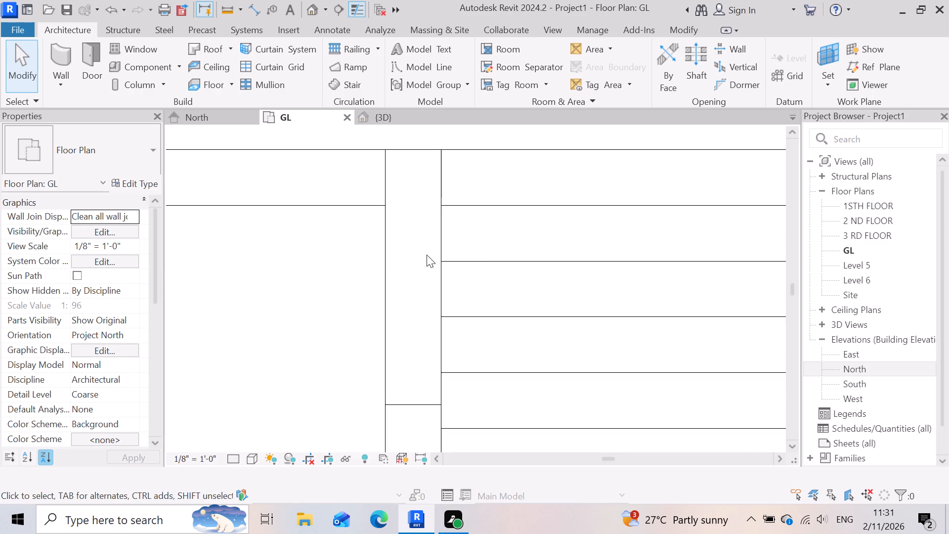
scroll(499, 251, down, 4)
scroll(409, 279, down, 5)
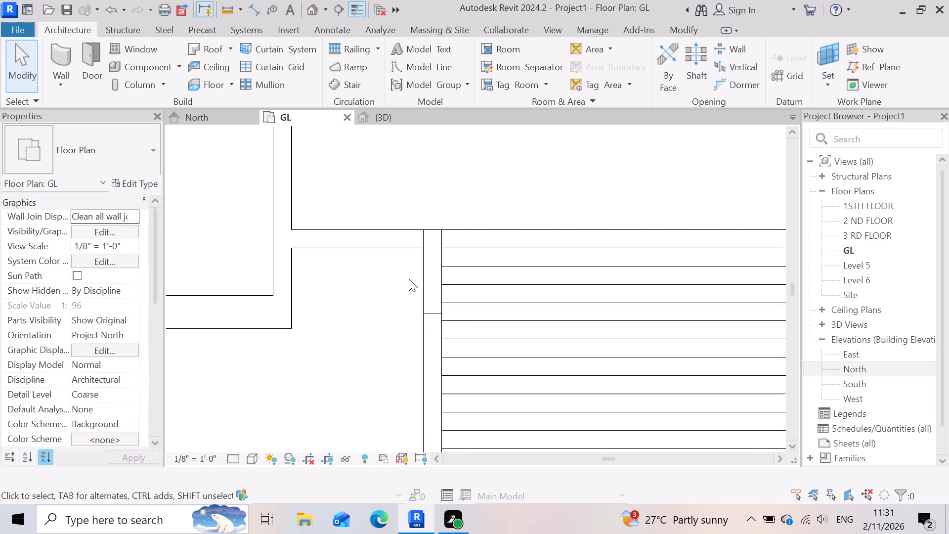
scroll(478, 263, down, 8)
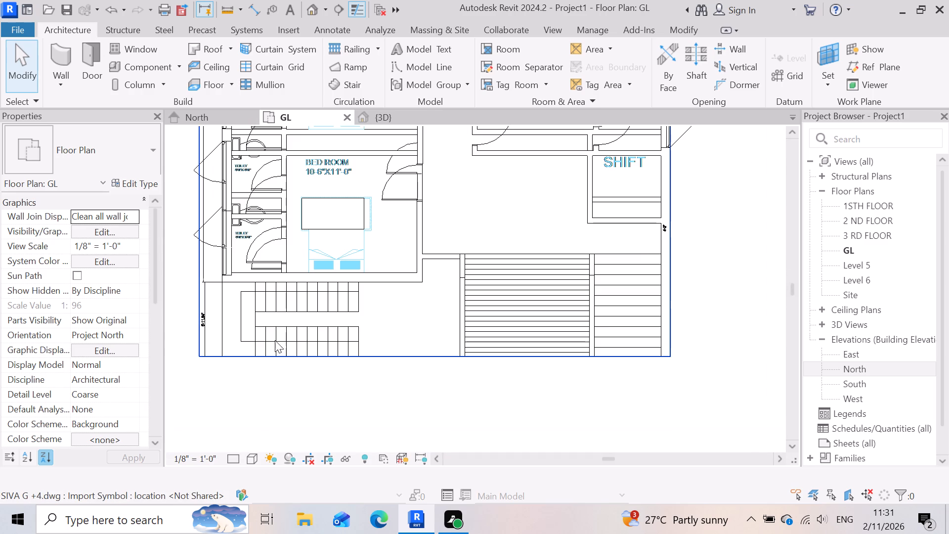
Examine the staircase flights, landing and adjoining walls below the lower bedroom and toilet against the imported SIVA G +4 drawing.
scroll(559, 351, down, 2)
scroll(368, 323, up, 3)
scroll(299, 317, up, 2)
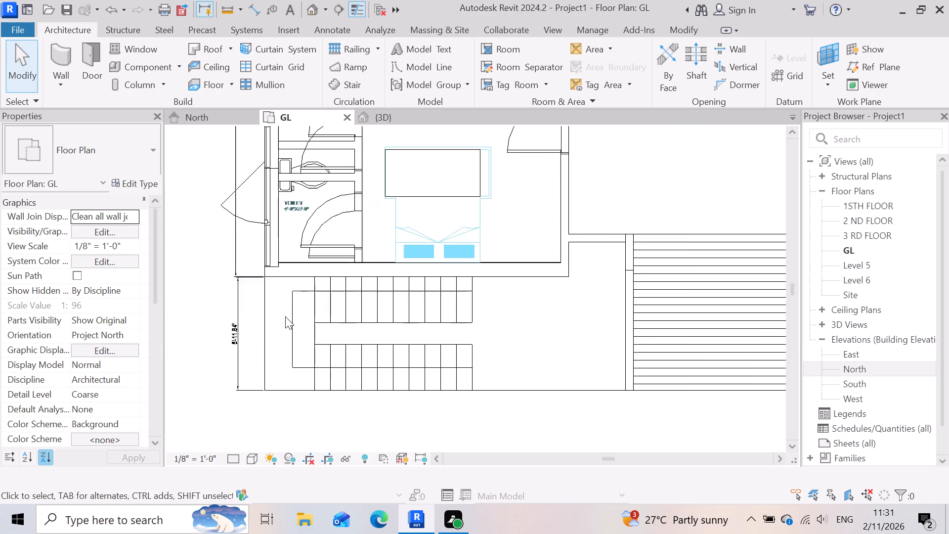
scroll(285, 316, up, 1)
scroll(243, 317, up, 3)
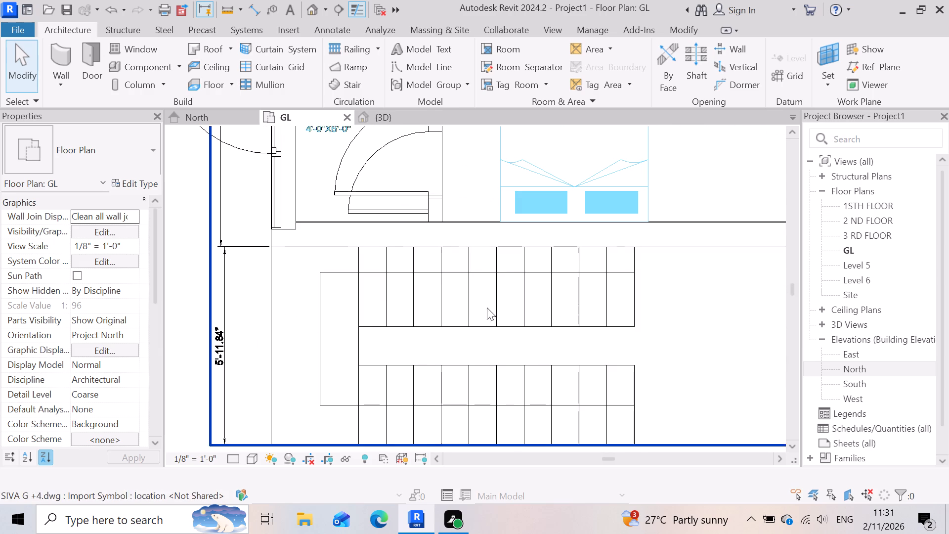
scroll(292, 328, up, 3)
scroll(284, 307, down, 8)
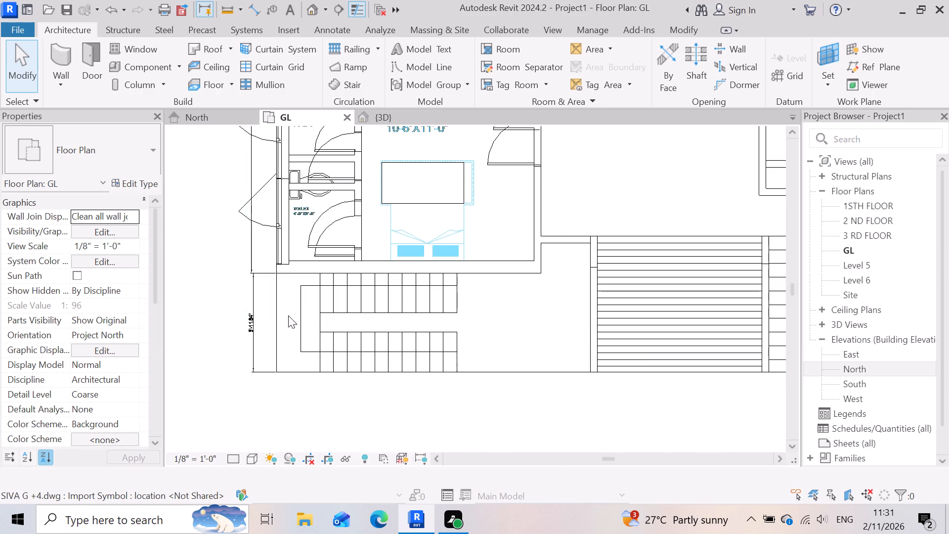
scroll(514, 291, up, 3)
scroll(444, 327, down, 3)
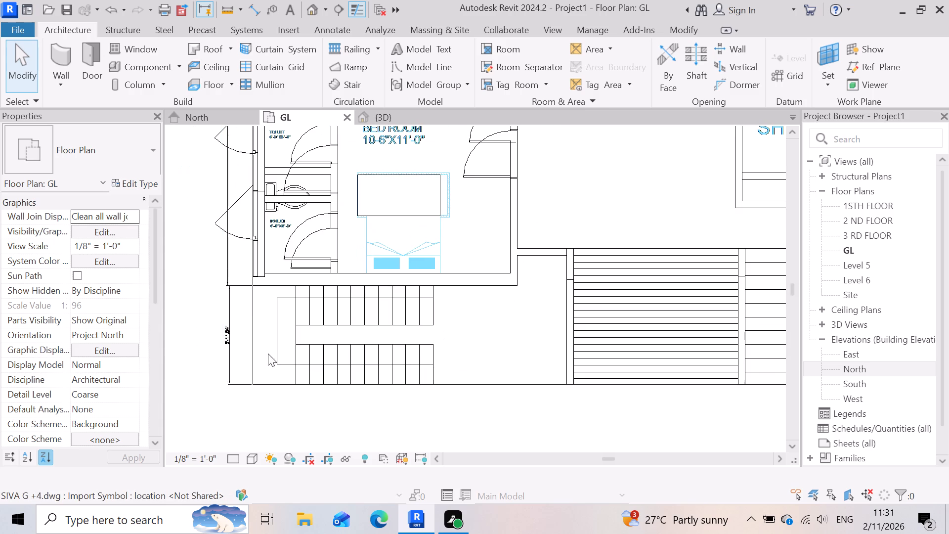
scroll(388, 297, up, 3)
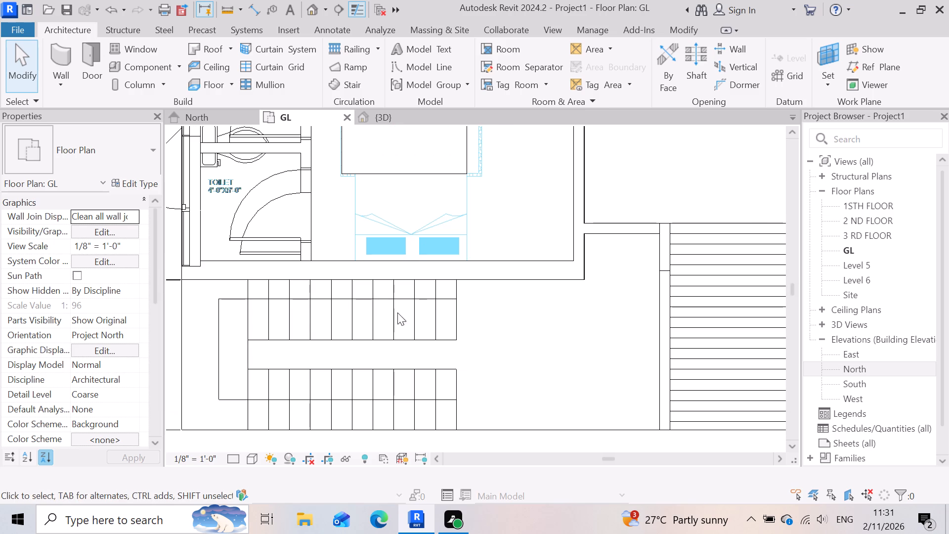
scroll(443, 312, down, 3)
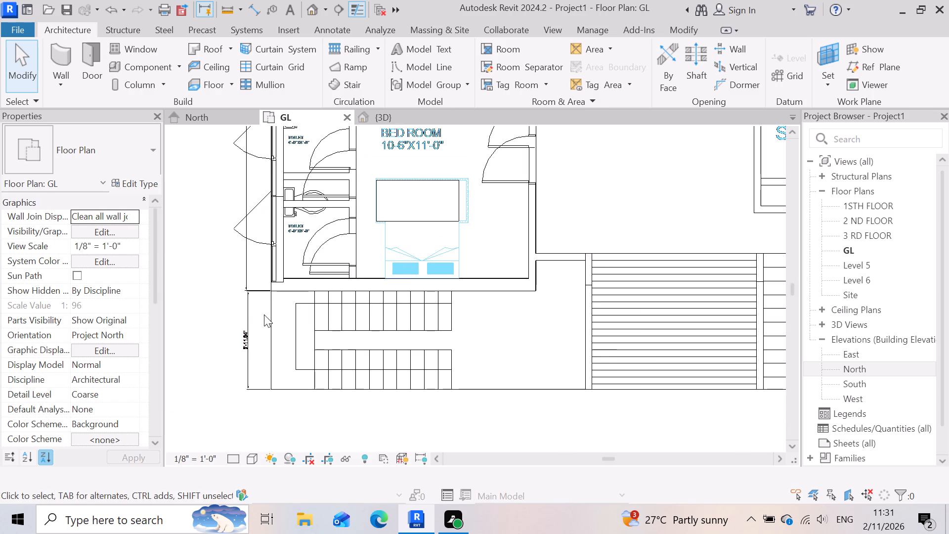
scroll(295, 297, up, 2)
scroll(286, 295, down, 4)
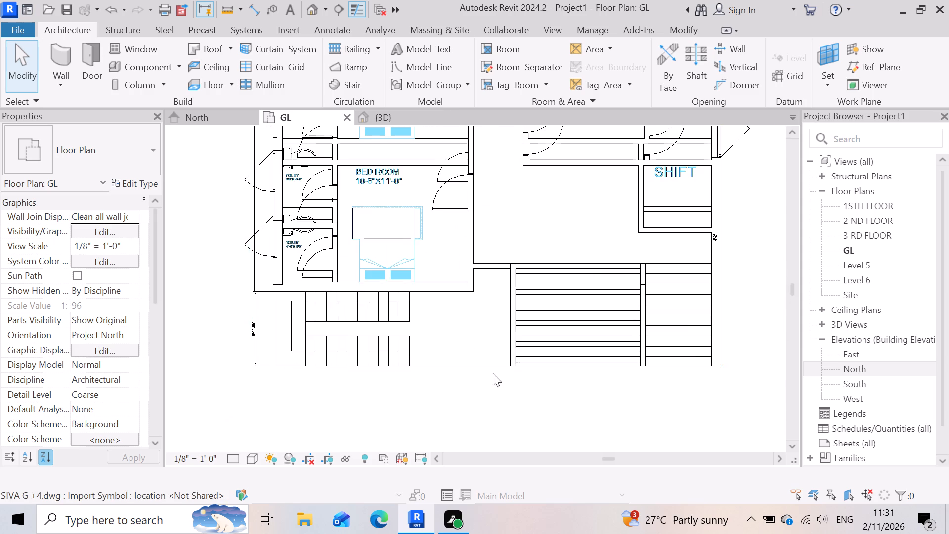
scroll(583, 347, up, 3)
scroll(448, 337, up, 2)
scroll(338, 333, down, 3)
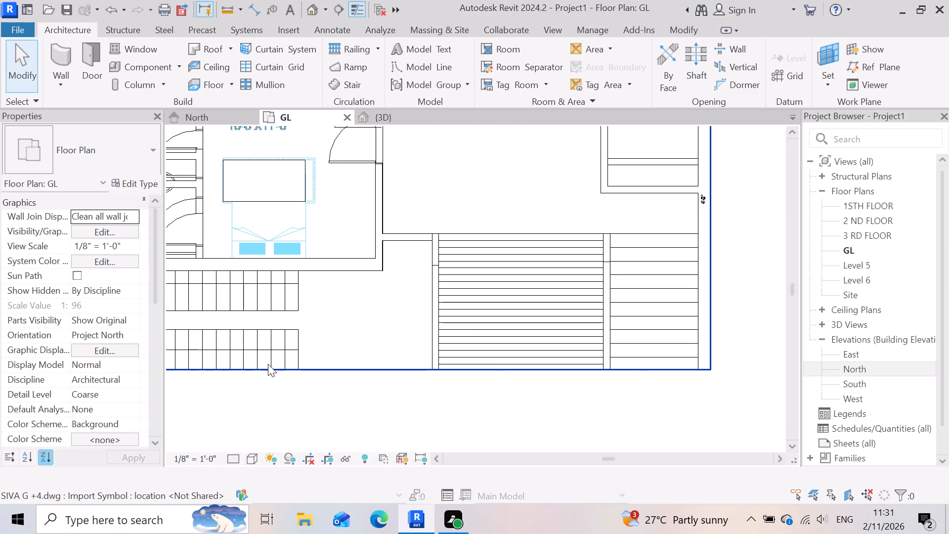
scroll(678, 358, down, 4)
scroll(514, 355, down, 3)
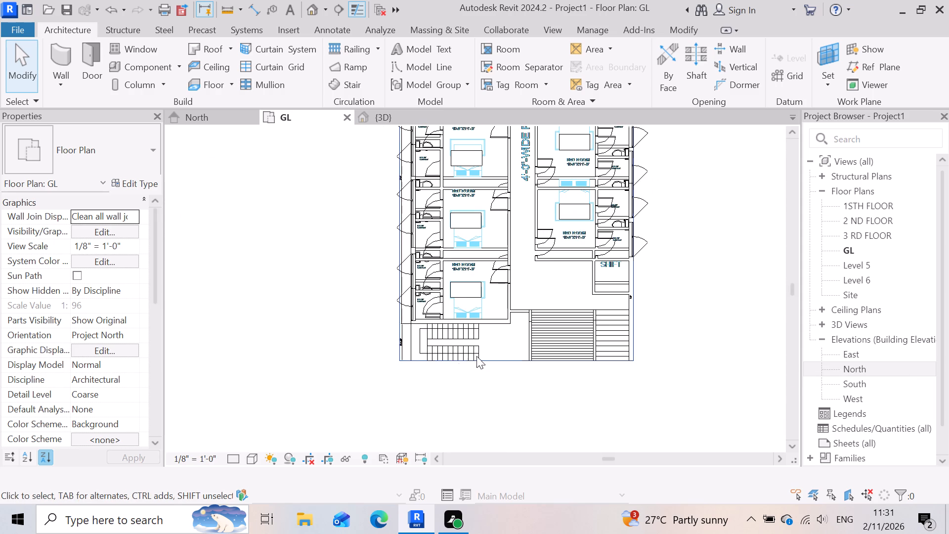
scroll(603, 294, up, 4)
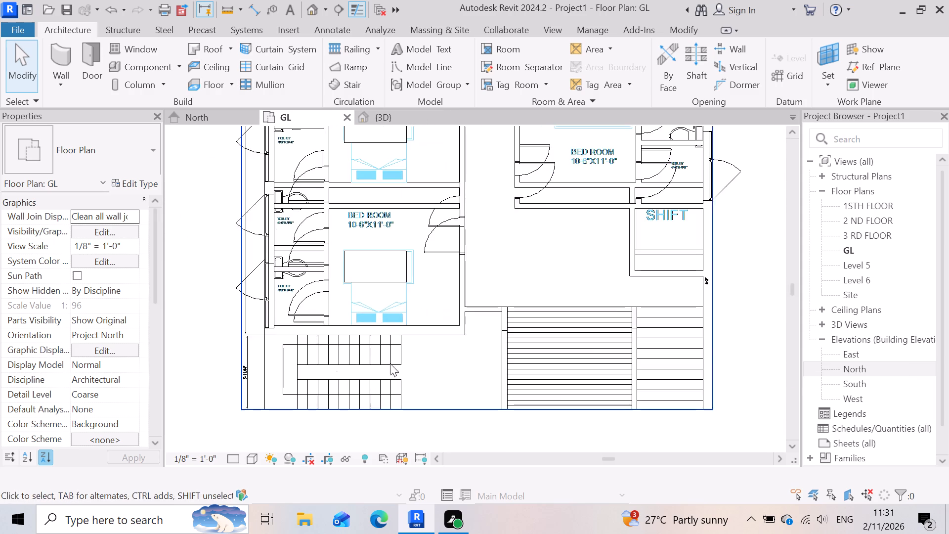
scroll(390, 363, up, 4)
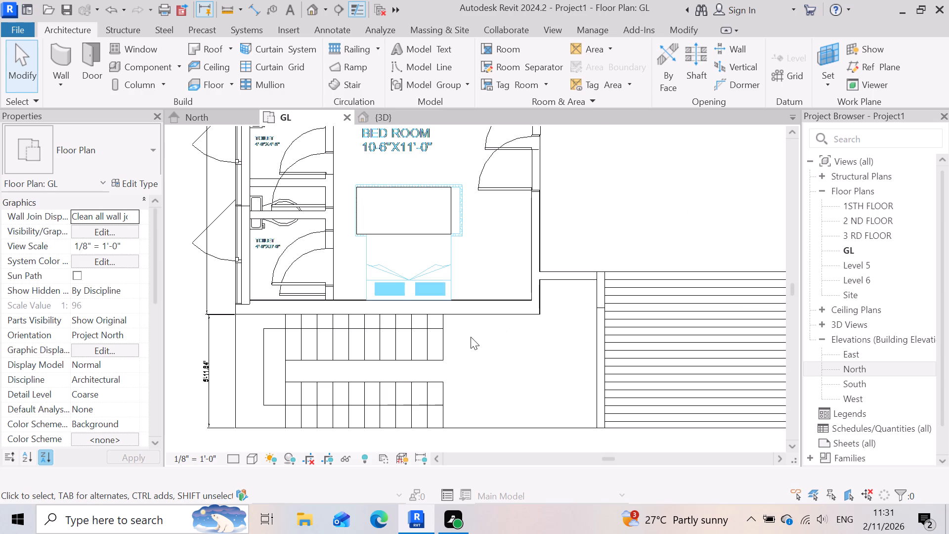
scroll(322, 335, up, 3)
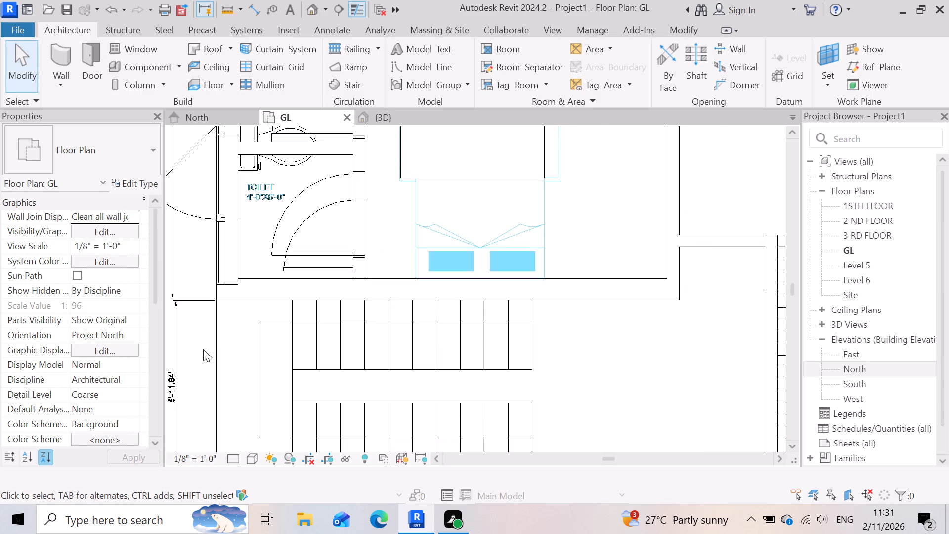
scroll(439, 308, down, 6)
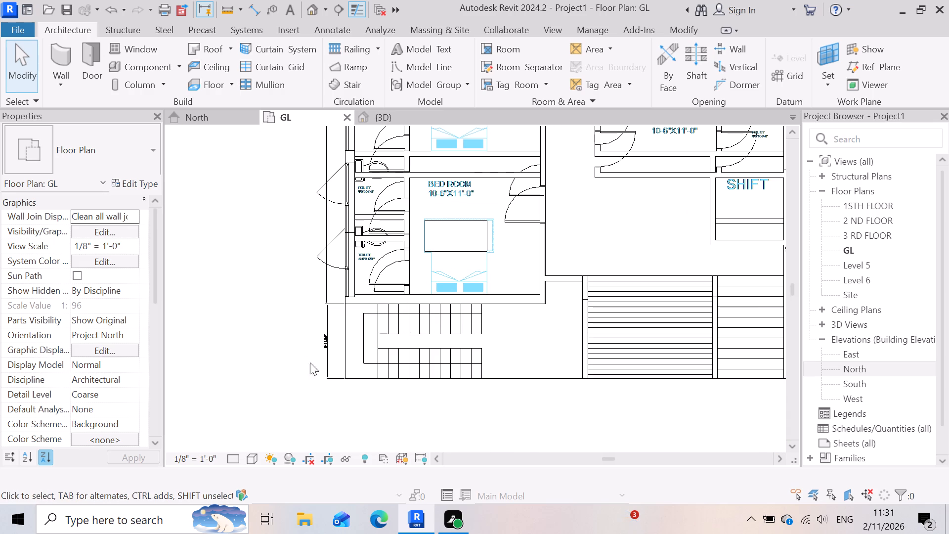
scroll(380, 355, up, 2)
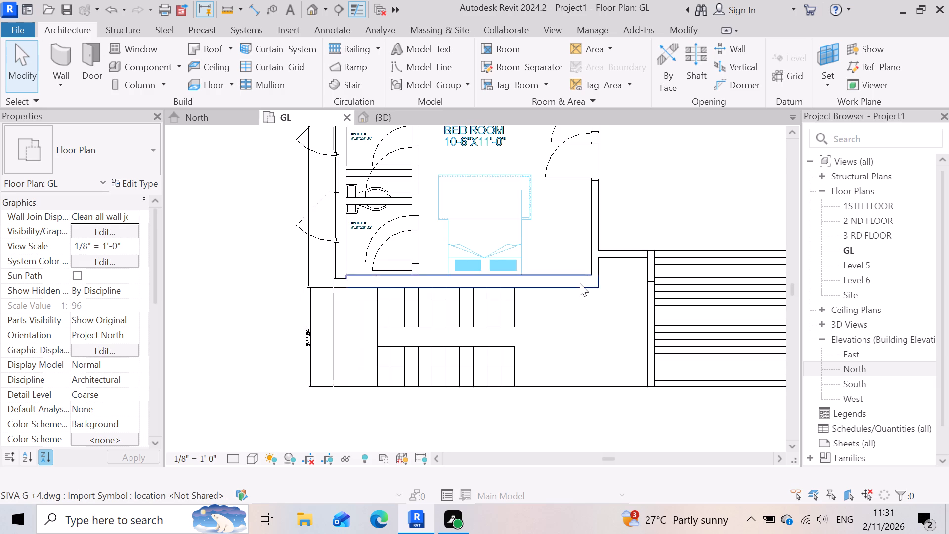
scroll(580, 283, up, 4)
scroll(535, 316, down, 3)
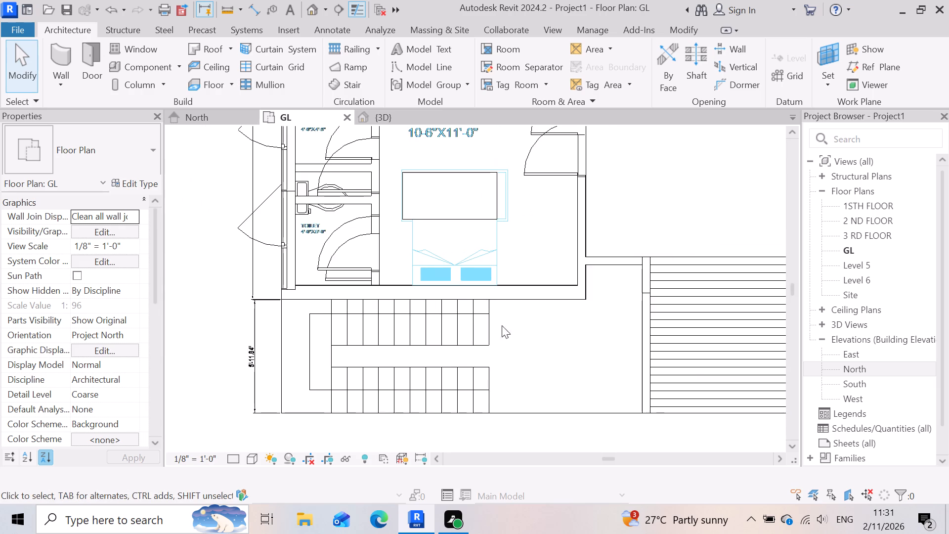
scroll(266, 343, up, 2)
scroll(351, 328, up, 4)
scroll(352, 328, down, 1)
scroll(352, 328, up, 5)
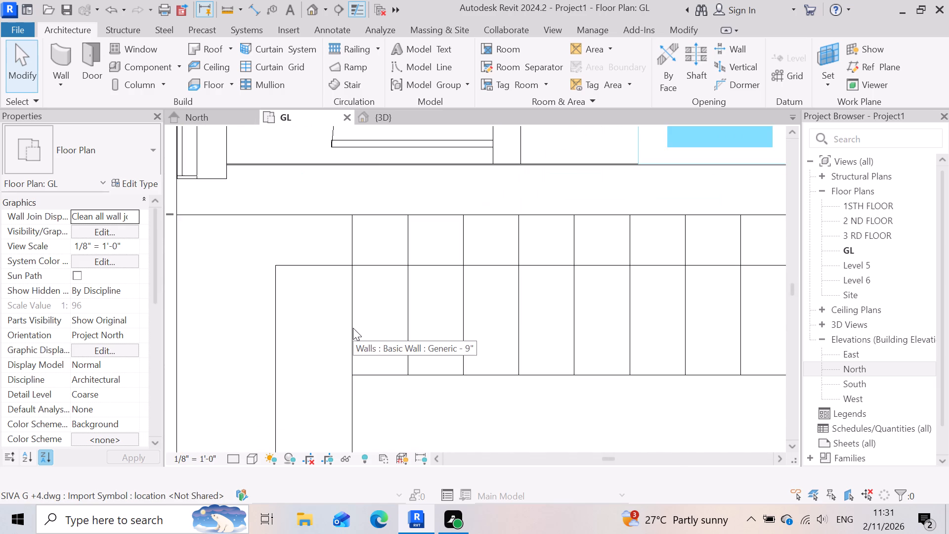
scroll(367, 317, down, 11)
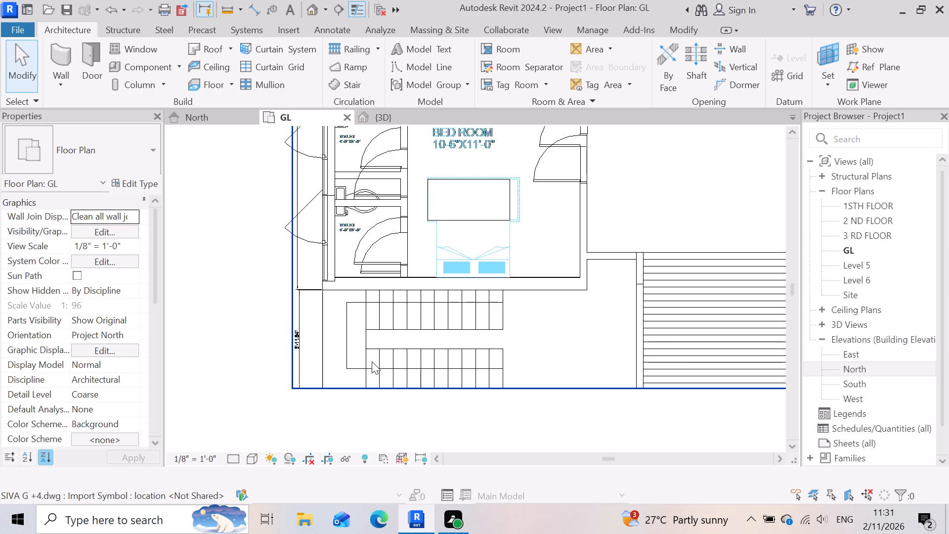
scroll(369, 324, up, 6)
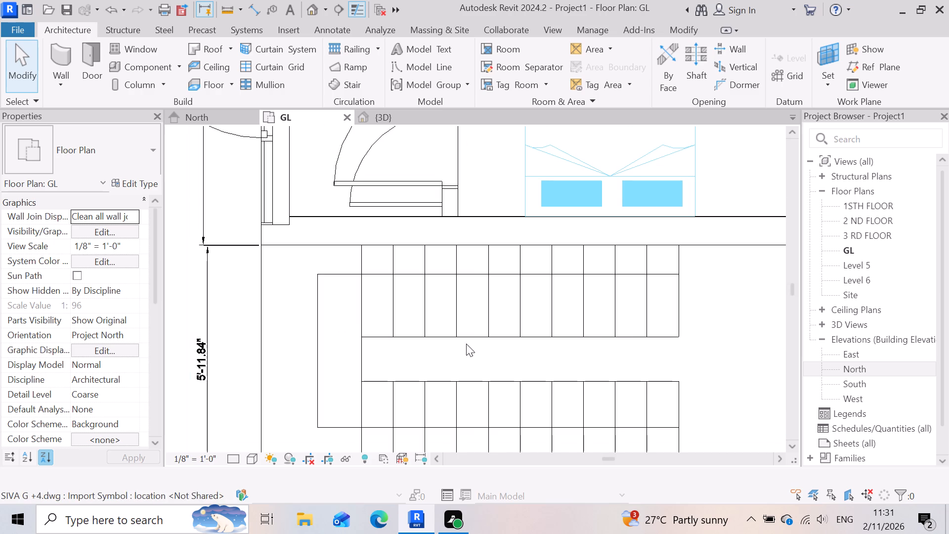
Examine the staircase flights and landing, and their placement in the GL plan, against the imported SIVA G +4 drawing.
scroll(471, 344, up, 3)
scroll(379, 336, up, 3)
scroll(340, 318, down, 3)
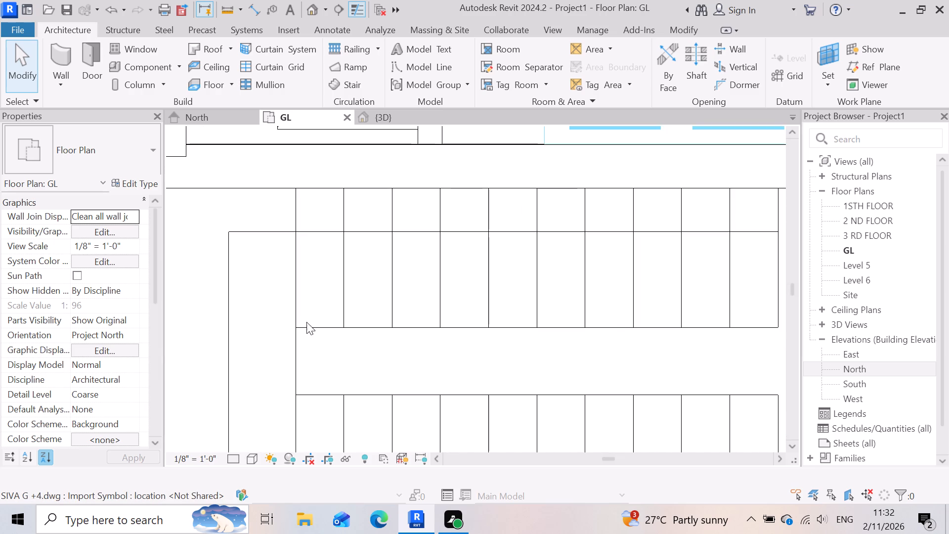
scroll(394, 327, down, 4)
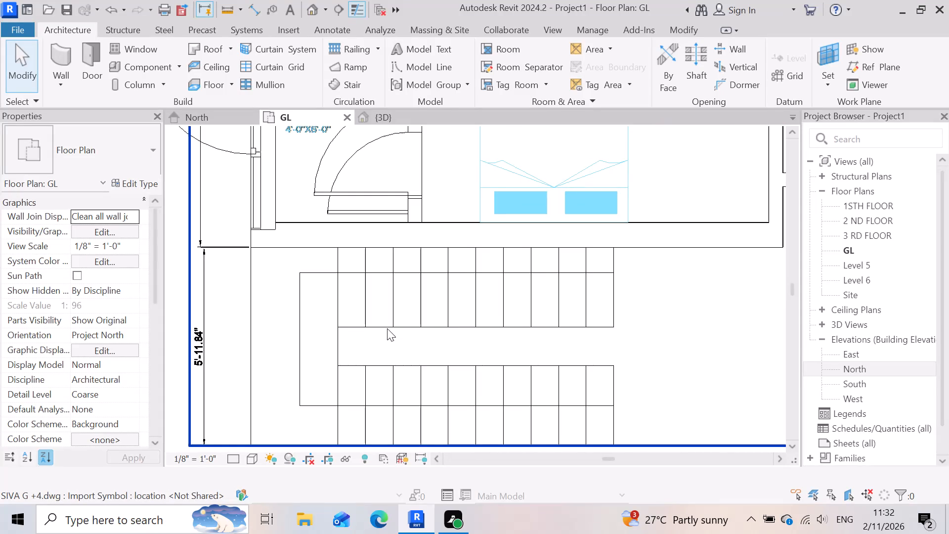
scroll(432, 328, up, 2)
scroll(289, 324, up, 2)
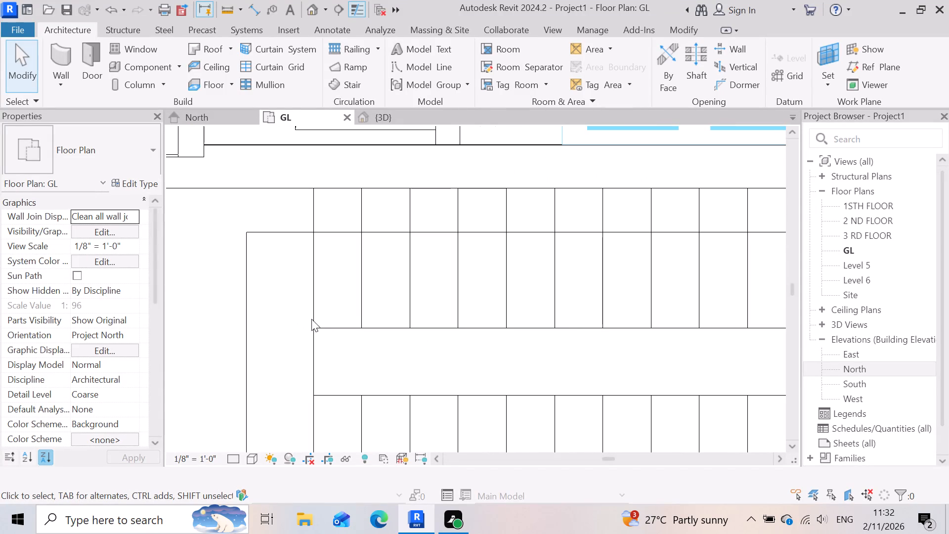
scroll(350, 309, down, 6)
scroll(315, 322, up, 3)
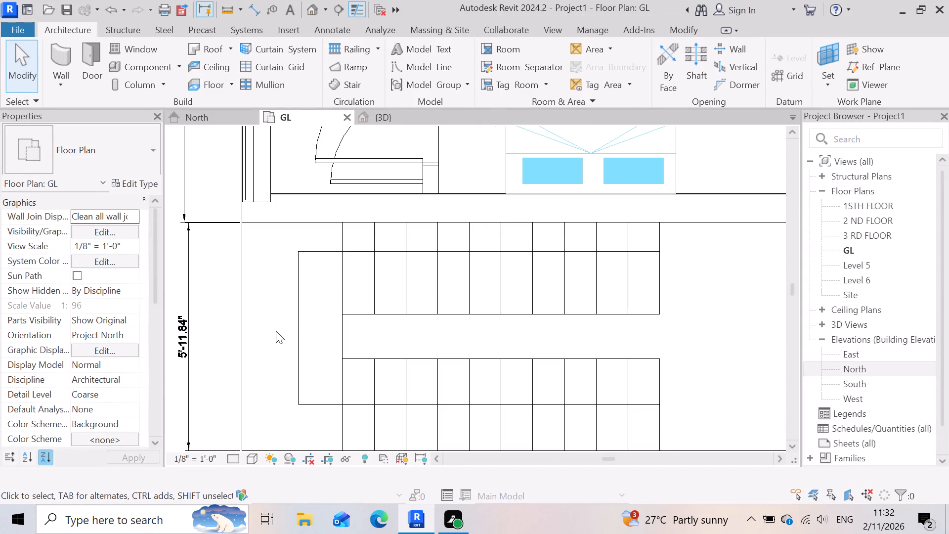
scroll(449, 324, down, 7)
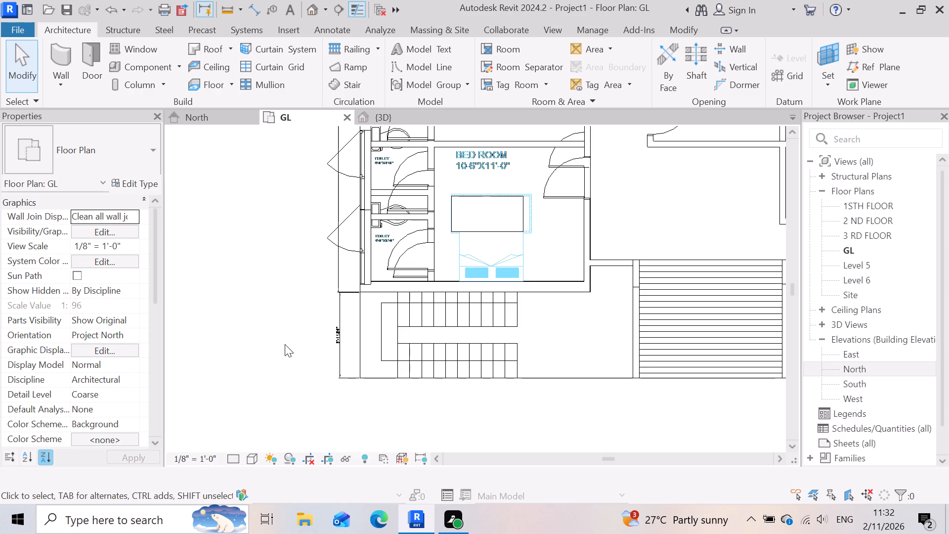
scroll(394, 379, down, 5)
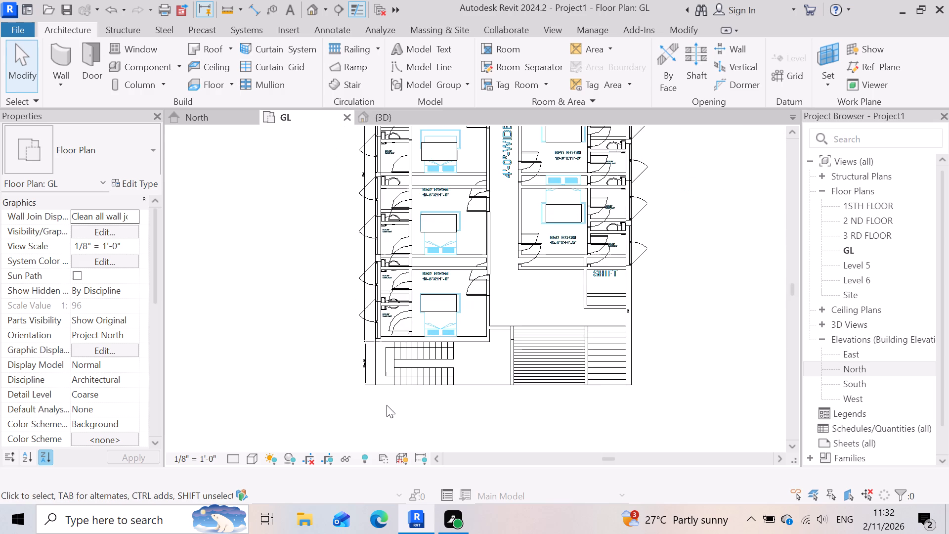
Examine the lower bedroom's entrance door and its toilet doors against the door positions in the imported SIVA G +4 drawing.
scroll(555, 185, up, 3)
scroll(422, 338, up, 3)
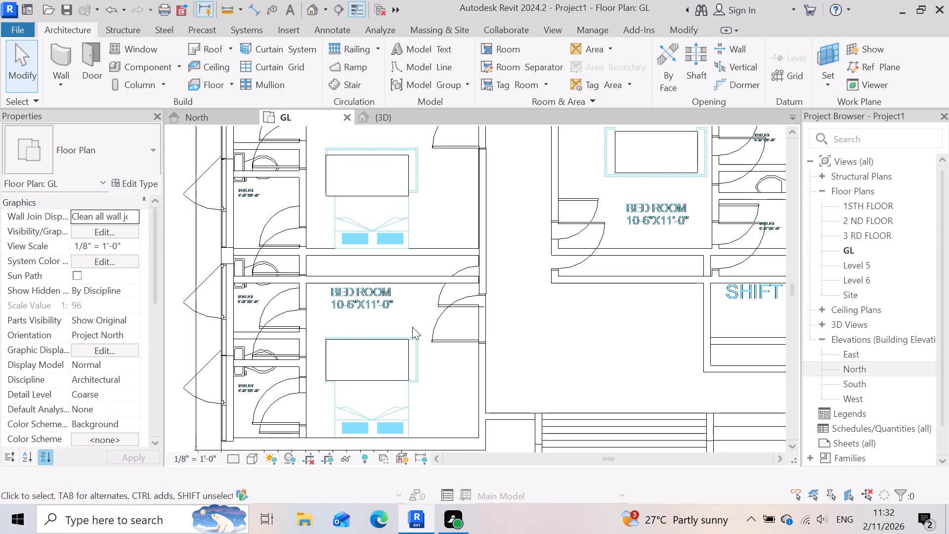
click(451, 332)
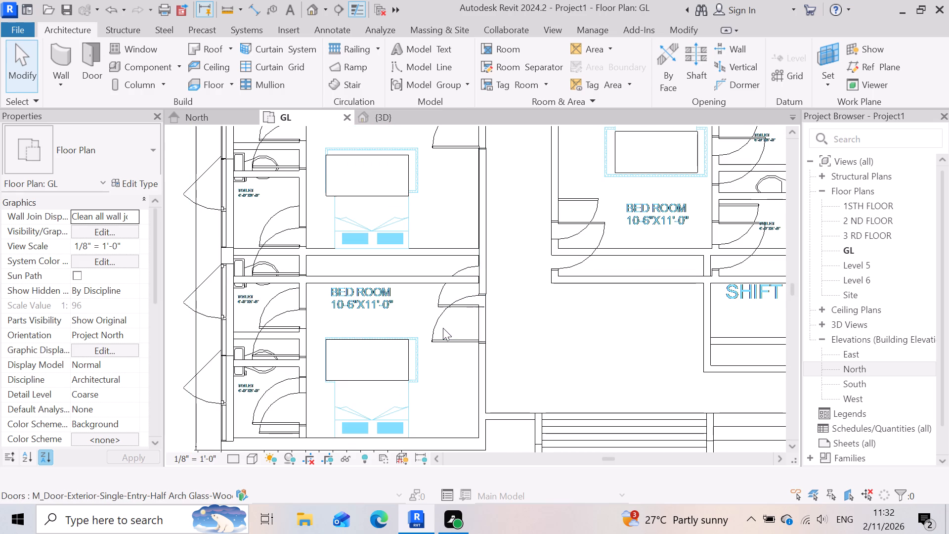
click(438, 327)
scroll(482, 319, down, 3)
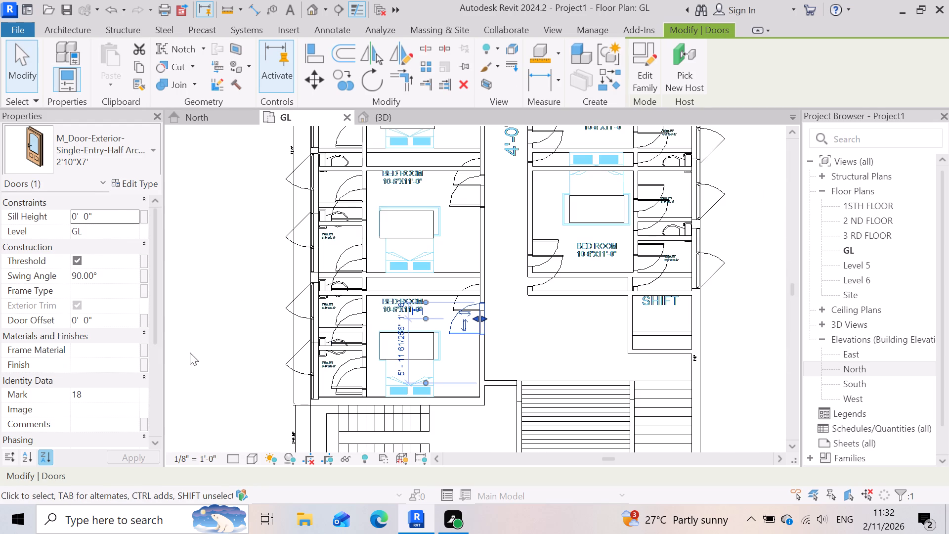
click(197, 351)
scroll(449, 323, up, 3)
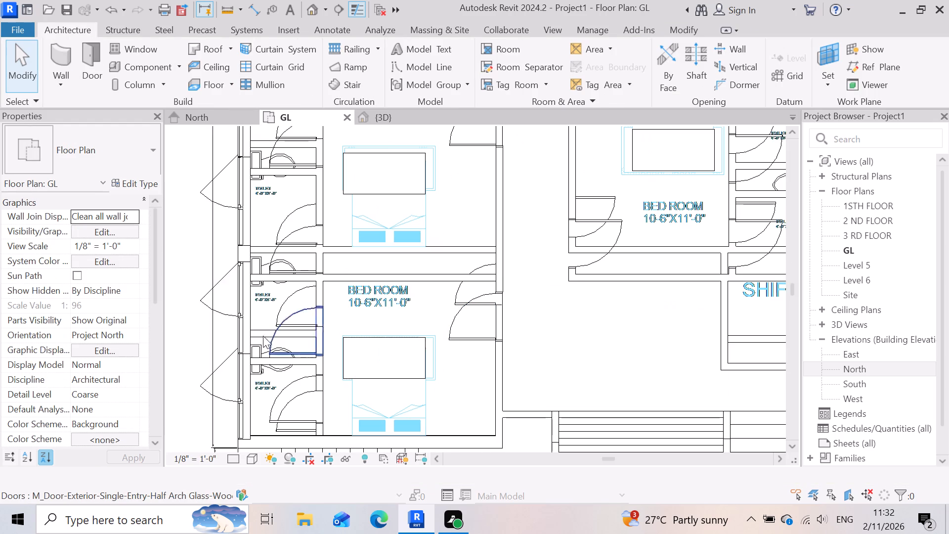
scroll(455, 359, down, 2)
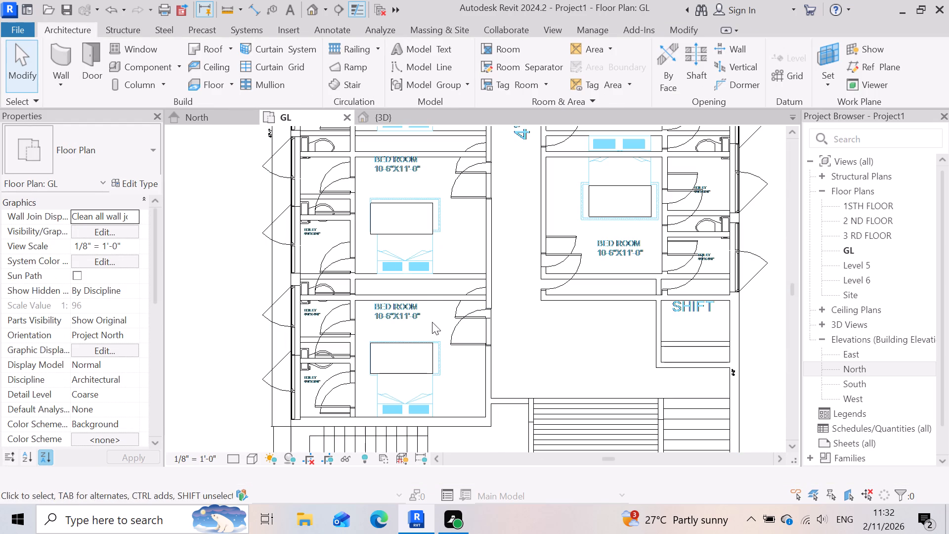
scroll(426, 292, up, 6)
scroll(428, 347, down, 2)
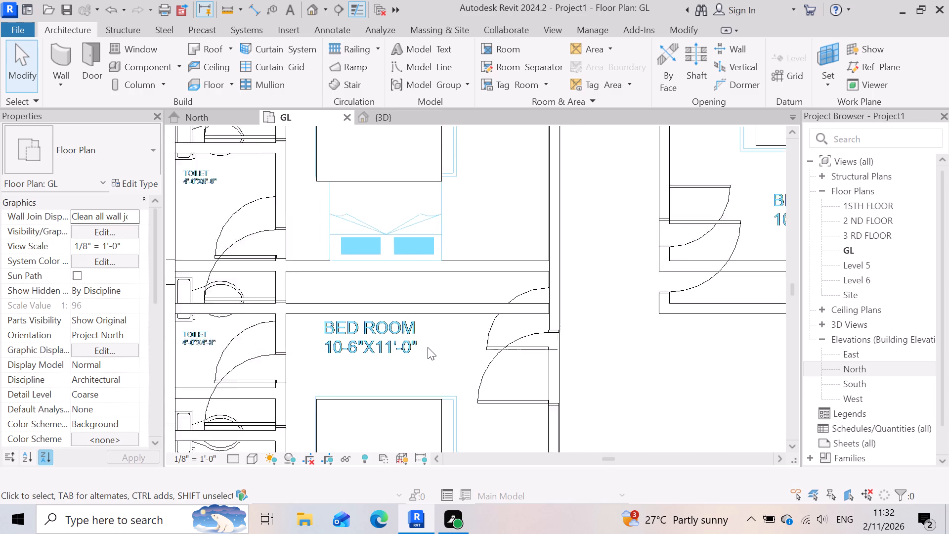
scroll(428, 347, down, 7)
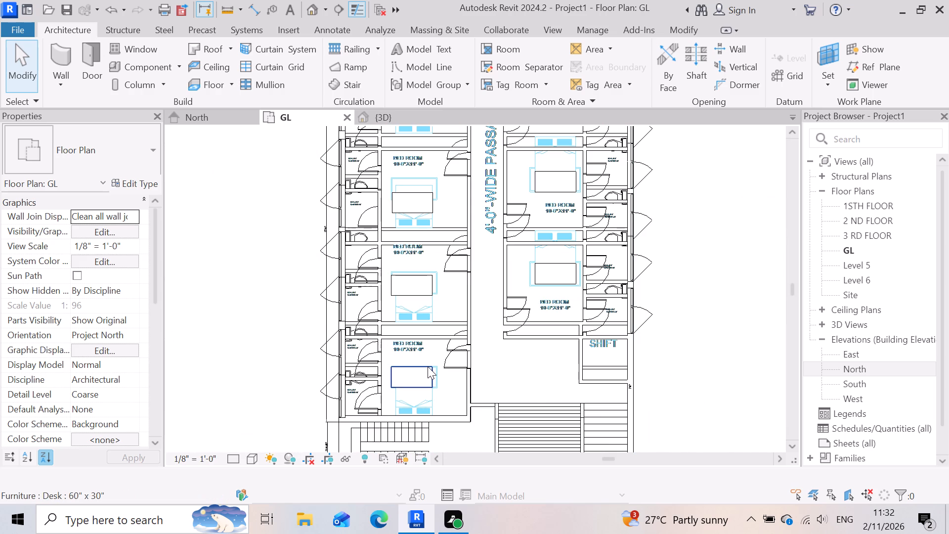
scroll(353, 415, up, 4)
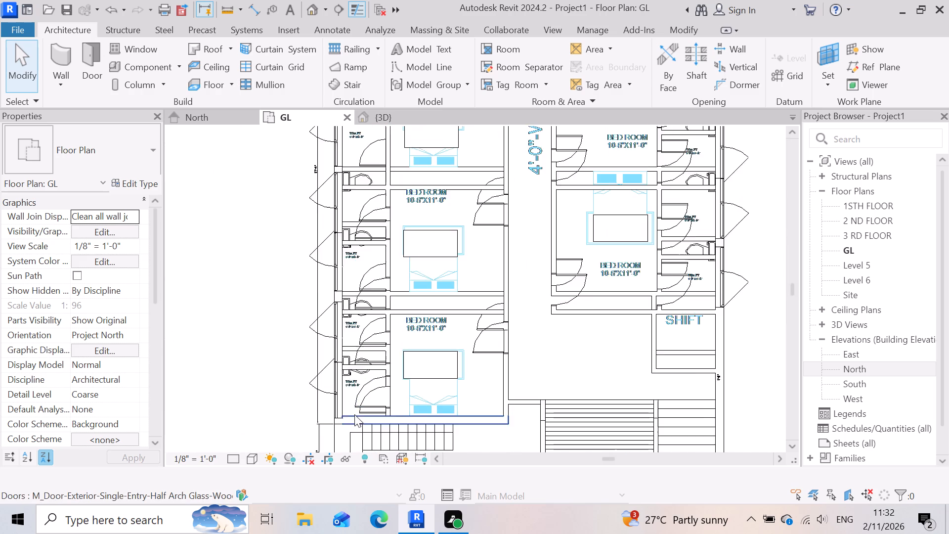
scroll(354, 414, up, 7)
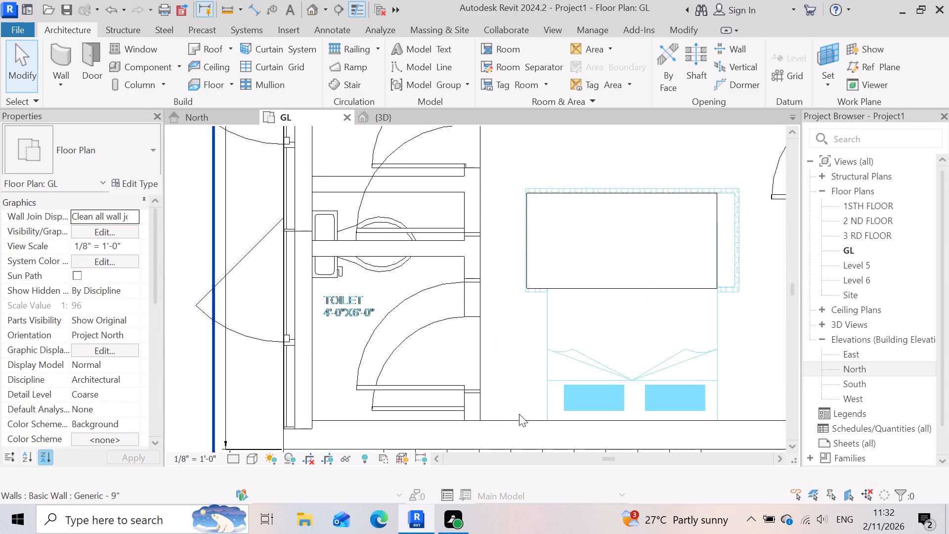
scroll(452, 418, up, 3)
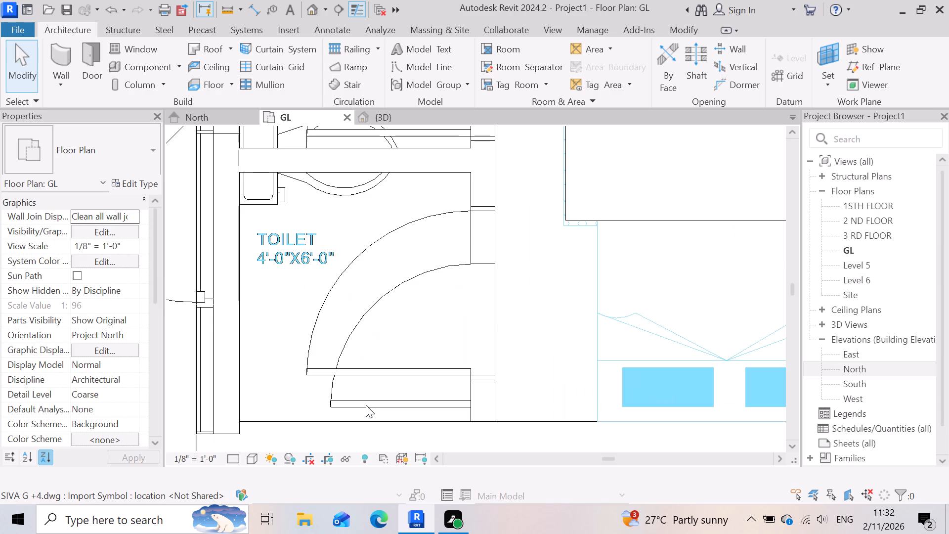
click(379, 406)
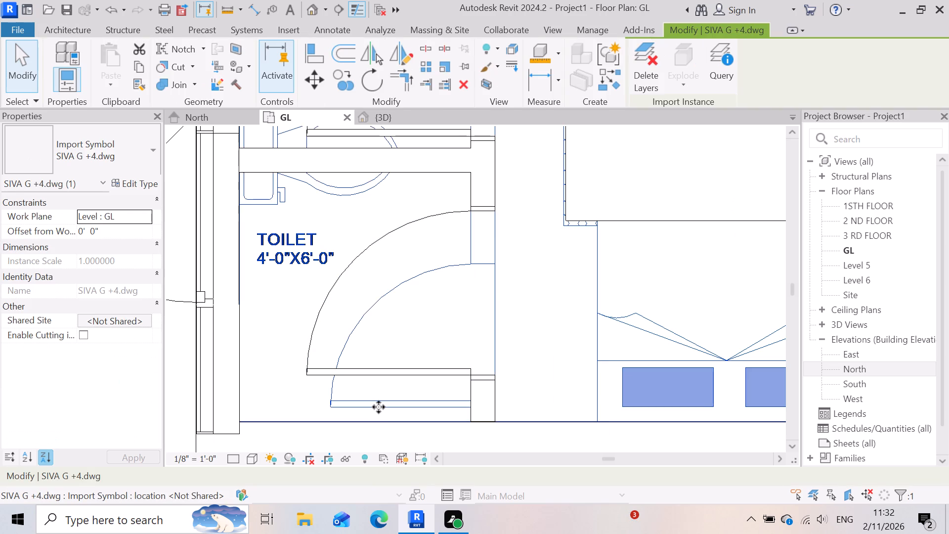
scroll(379, 407, down, 4)
scroll(420, 394, down, 3)
click(175, 367)
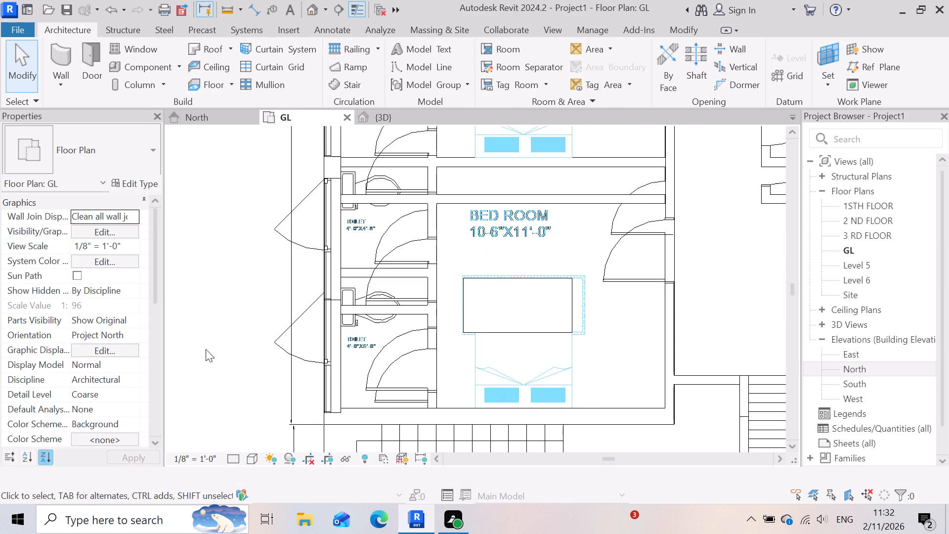
Examine the ground-level walls in the 3D view, from the staircase and wide steps around to the windowed long side wall.
click(399, 121)
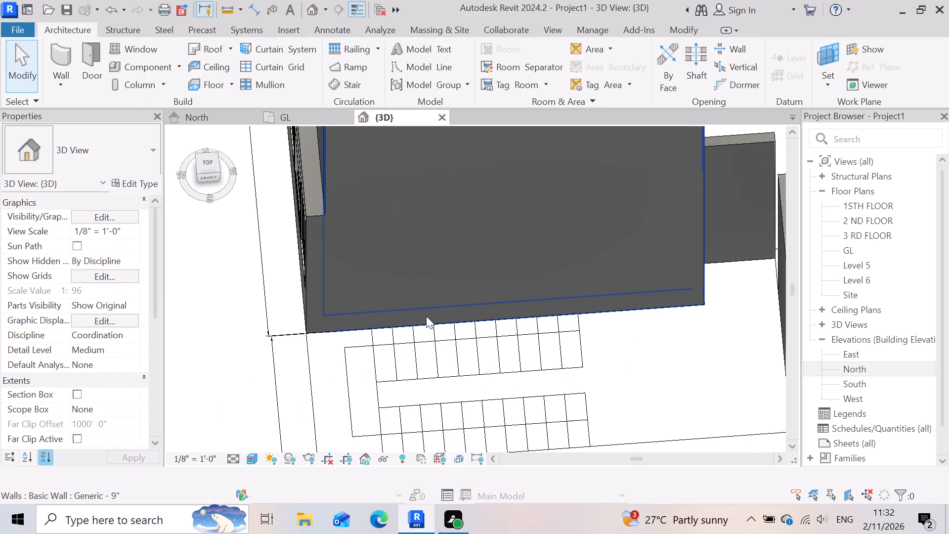
scroll(453, 302, down, 8)
click(266, 362)
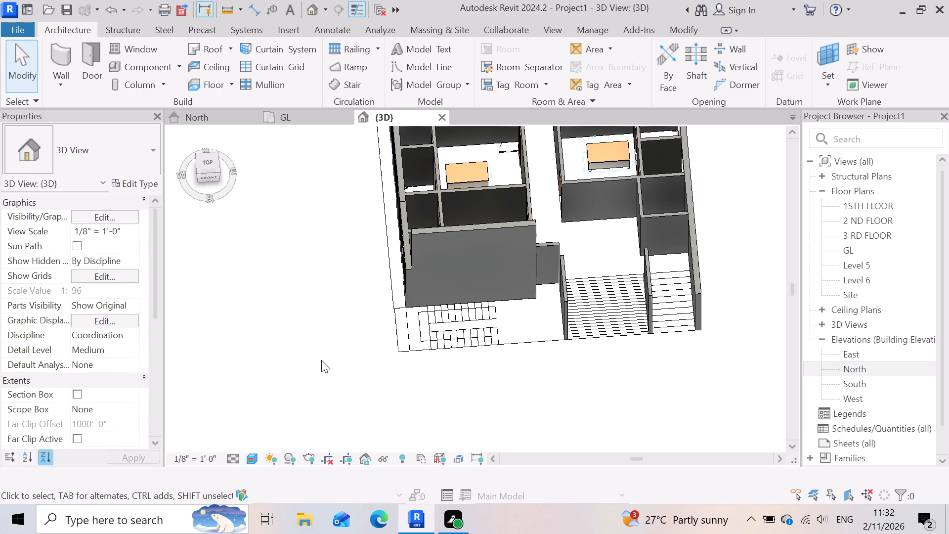
scroll(515, 360, down, 3)
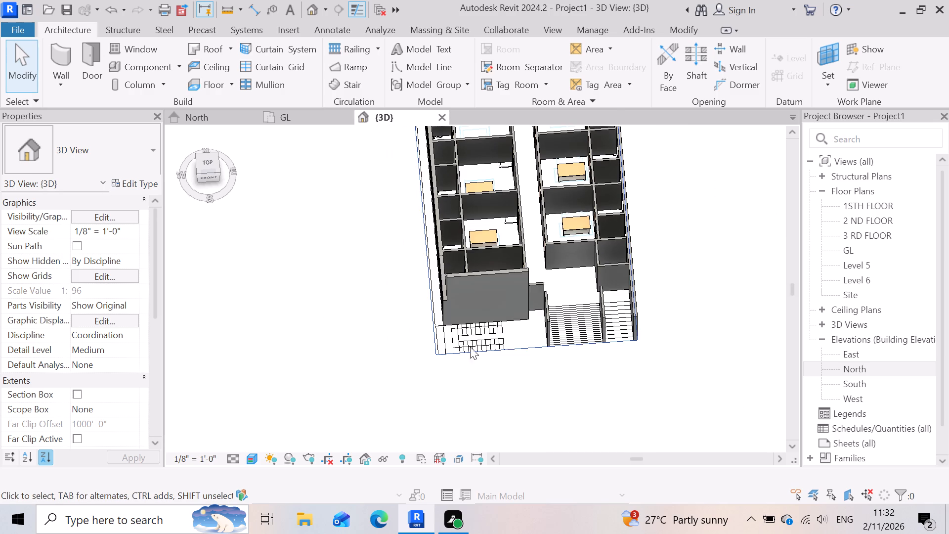
scroll(431, 355, down, 3)
shift+middle_drag(403, 350, 420, 310)
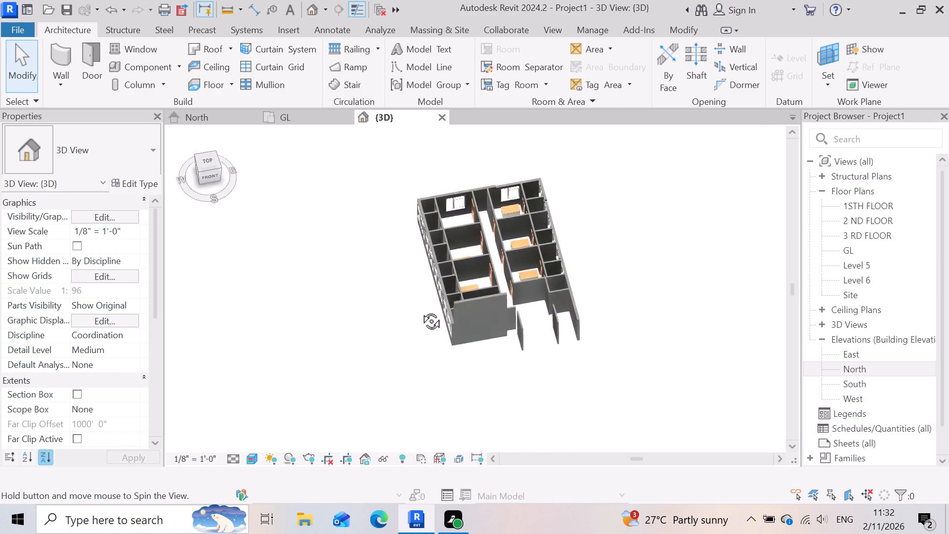
shift+middle_drag(420, 310, 559, 274)
scroll(498, 304, up, 3)
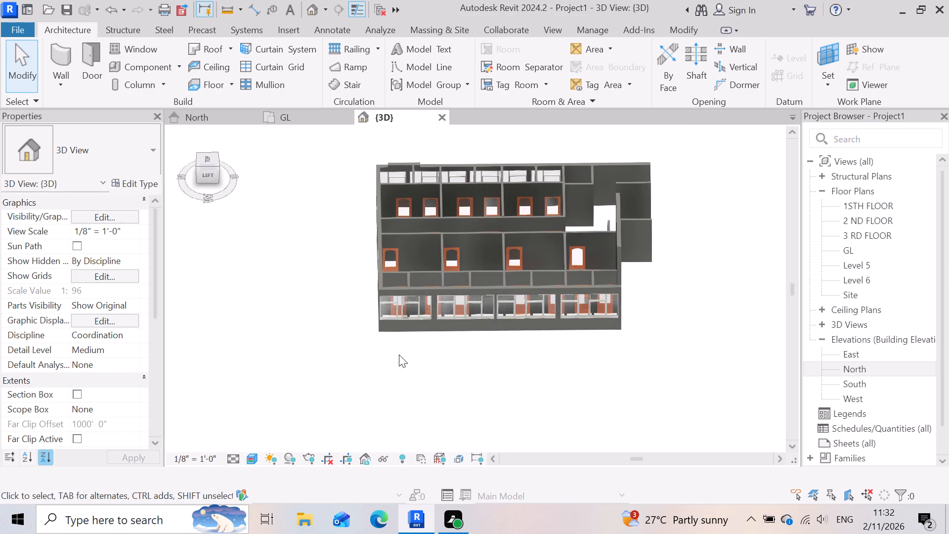
scroll(435, 370, up, 5)
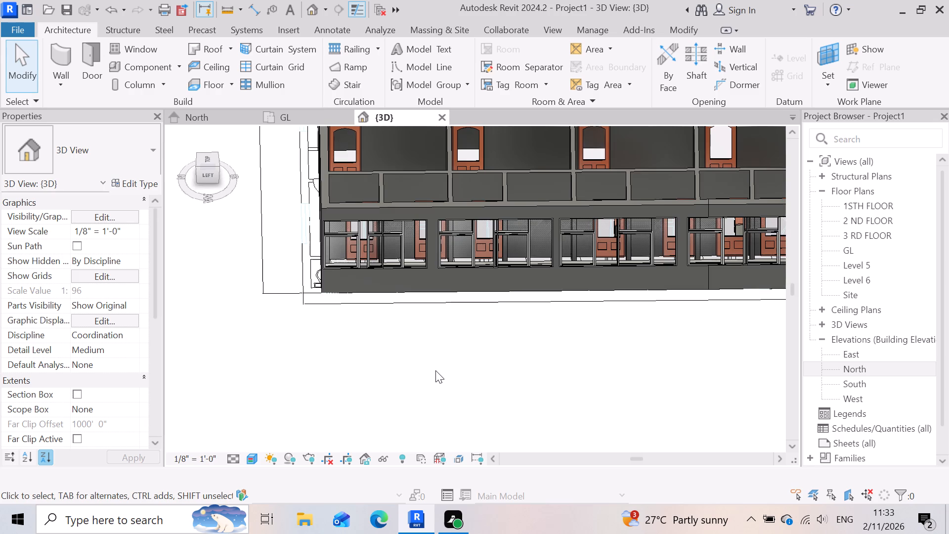
scroll(436, 370, down, 3)
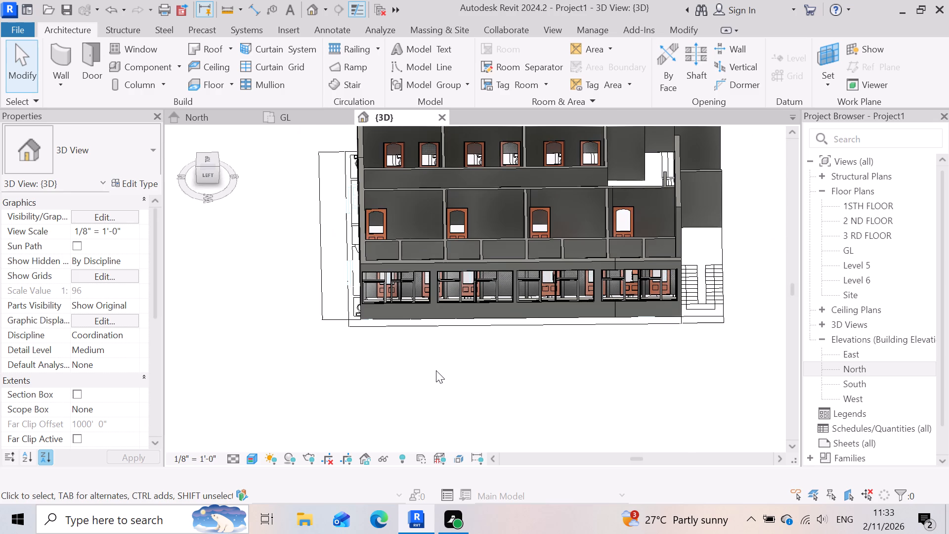
scroll(436, 370, down, 1)
scroll(406, 345, up, 4)
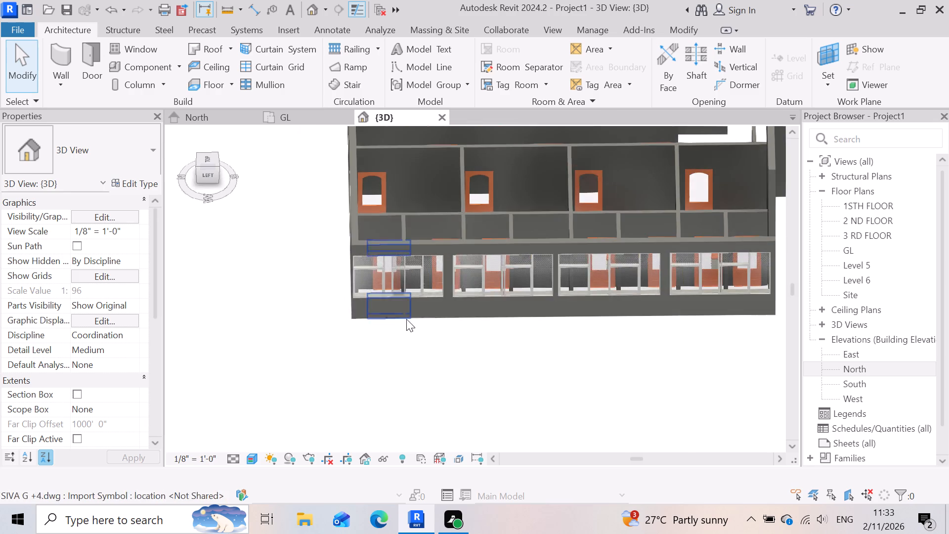
scroll(406, 319, up, 2)
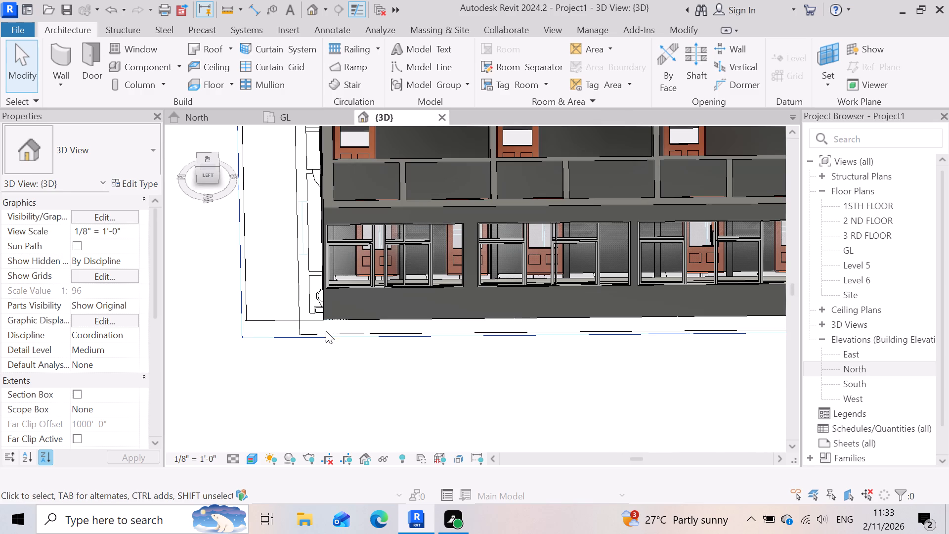
scroll(326, 331, down, 2)
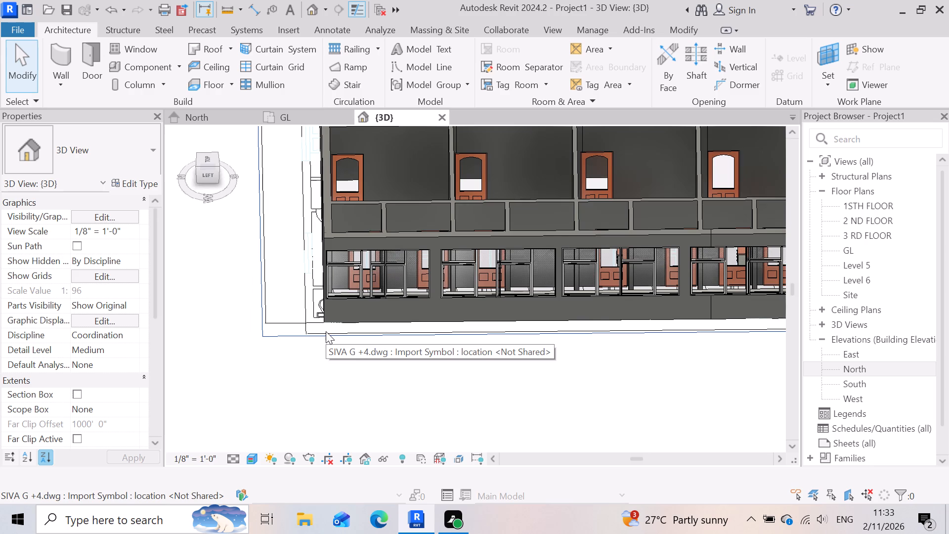
Examine the casement windows and the Generic - 9" wall pieces between them along the long side wall in the 3D view.
scroll(593, 300, up, 9)
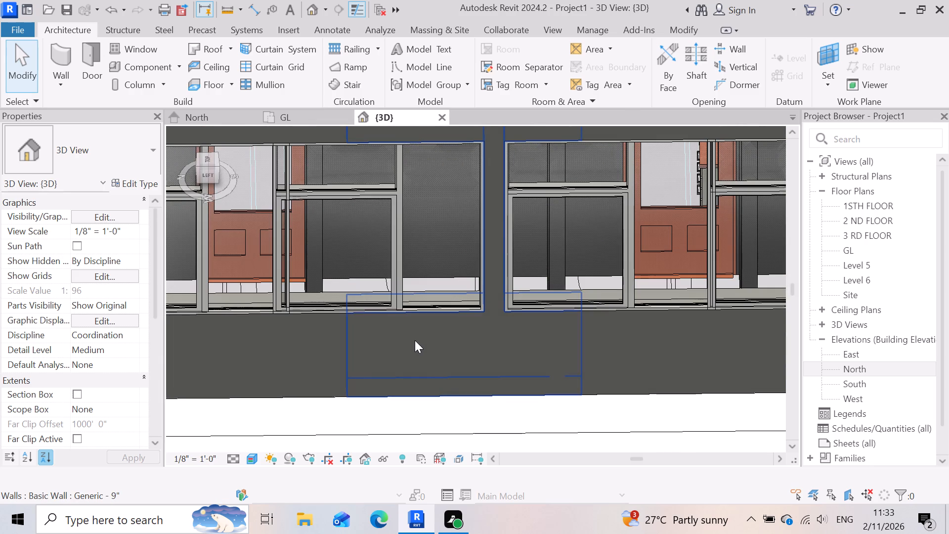
click(556, 267)
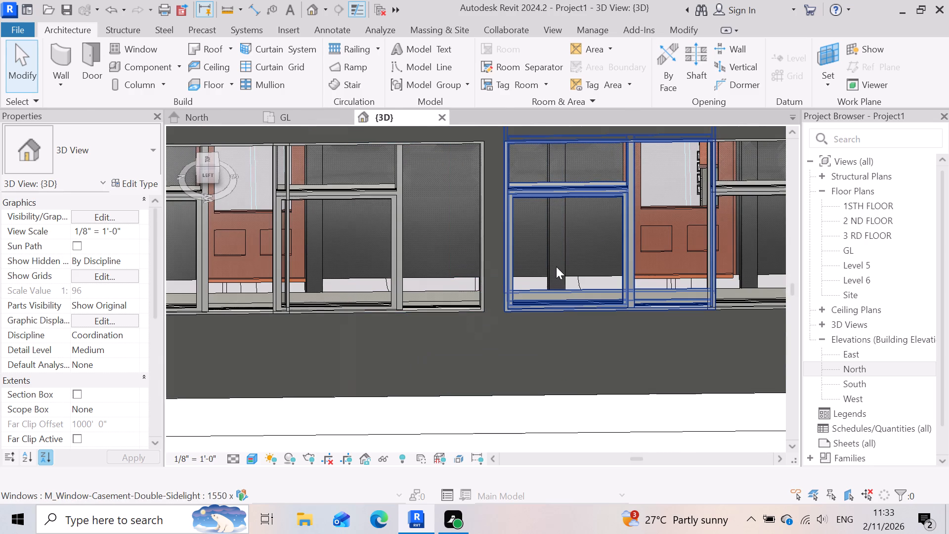
scroll(518, 316, down, 3)
click(472, 371)
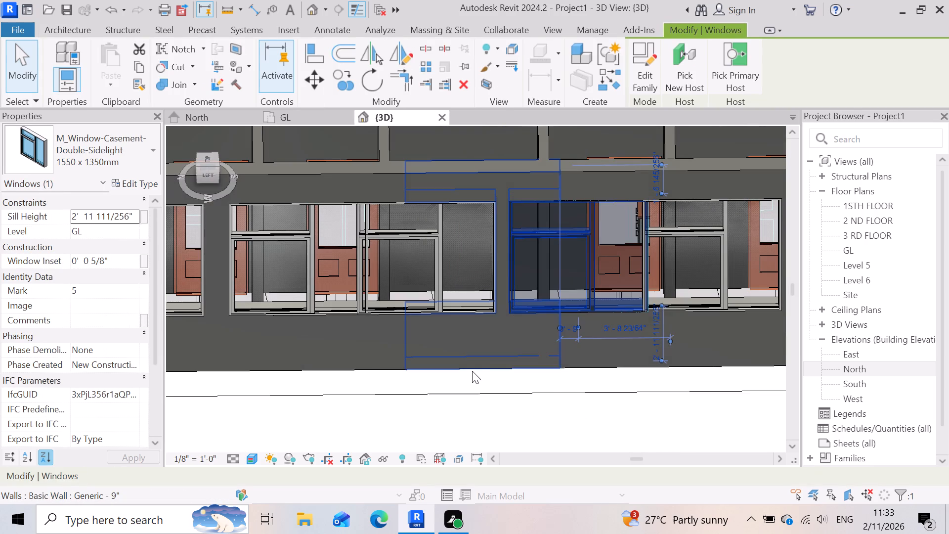
scroll(472, 365, down, 3)
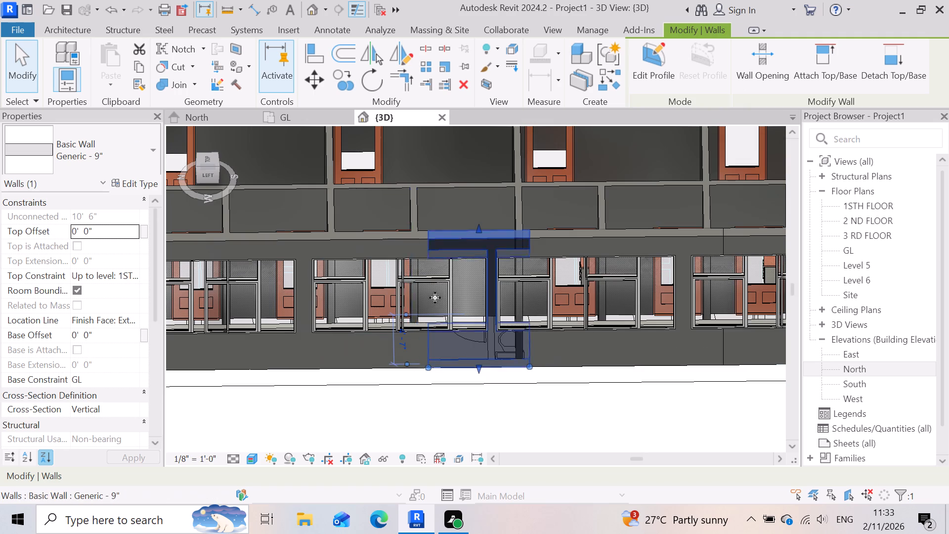
scroll(439, 297, up, 5)
scroll(474, 310, down, 6)
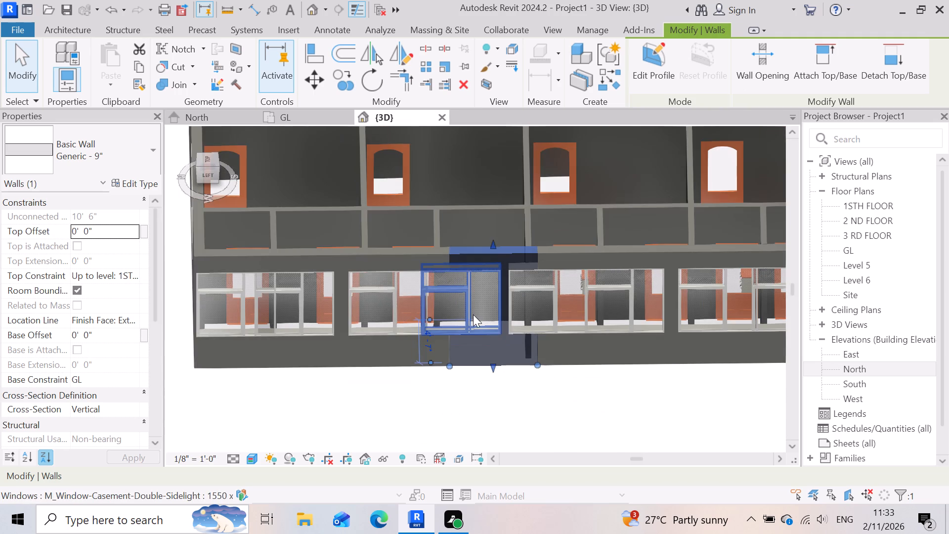
scroll(473, 315, down, 5)
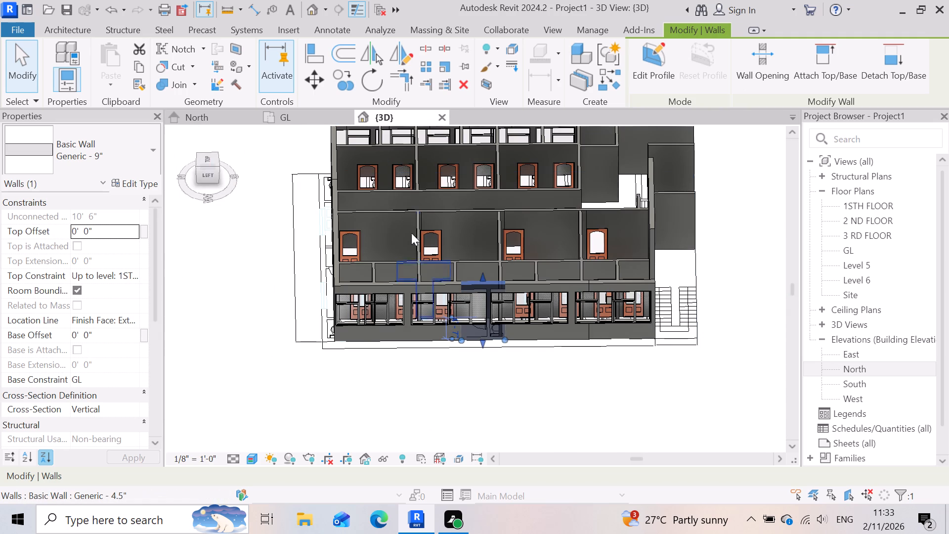
Examine the opposite long side wall in 3D, checking its double-sidelight casement windows against the doors and partition walls behind them.
shift+middle_drag(432, 177, 464, 168)
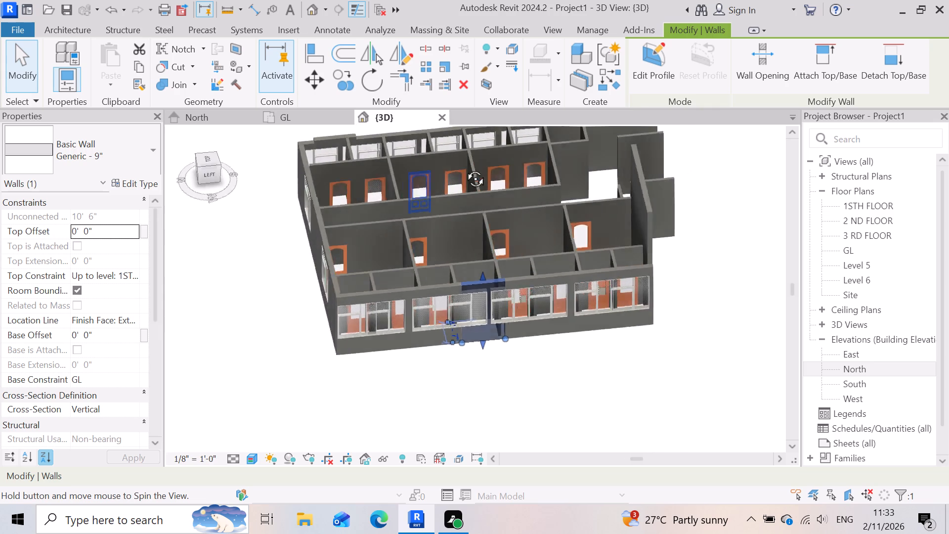
shift+middle_drag(464, 168, 630, 165)
shift+scroll(518, 164, up, 1)
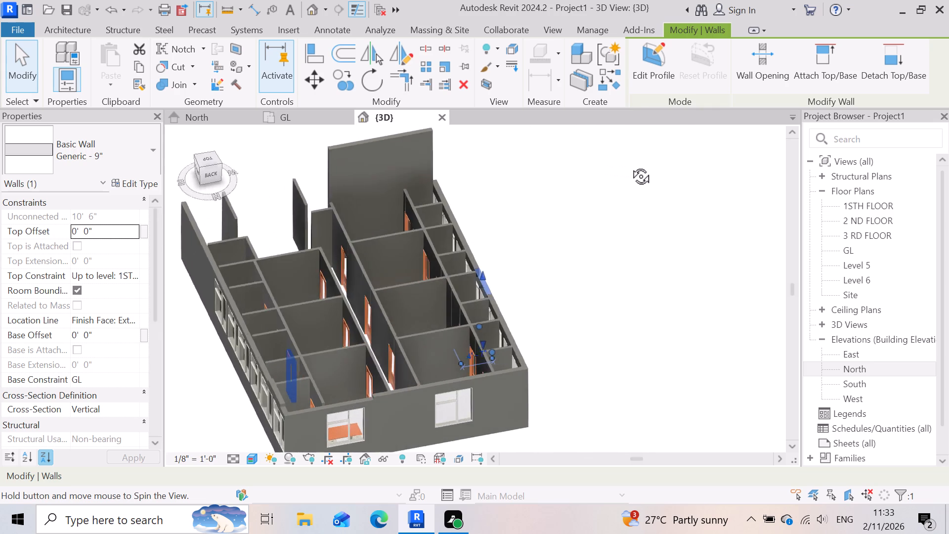
shift+middle_drag(630, 165, 646, 165)
scroll(495, 231, down, 3)
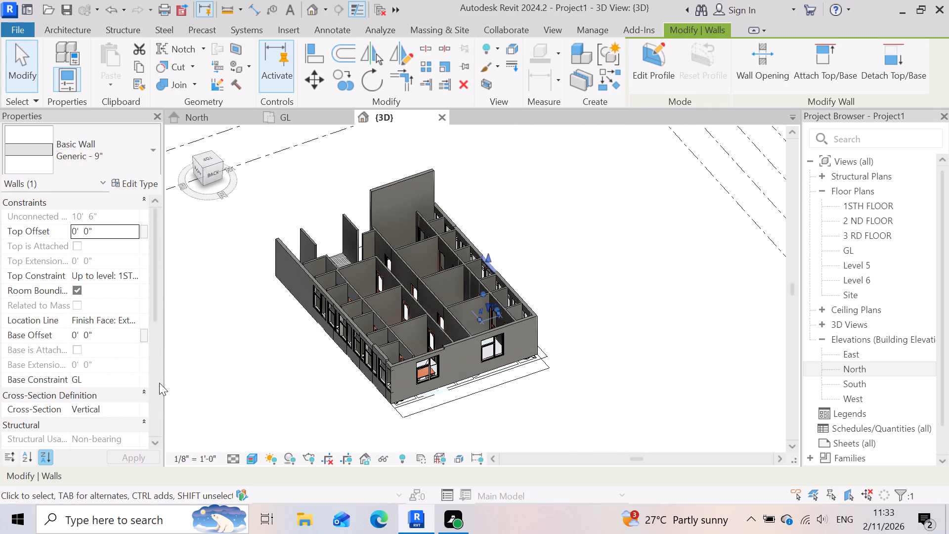
shift+middle_drag(159, 383, 209, 342)
scroll(256, 403, down, 2)
shift+middle_drag(272, 393, 363, 321)
shift+scroll(362, 322, up, 1)
scroll(349, 361, up, 9)
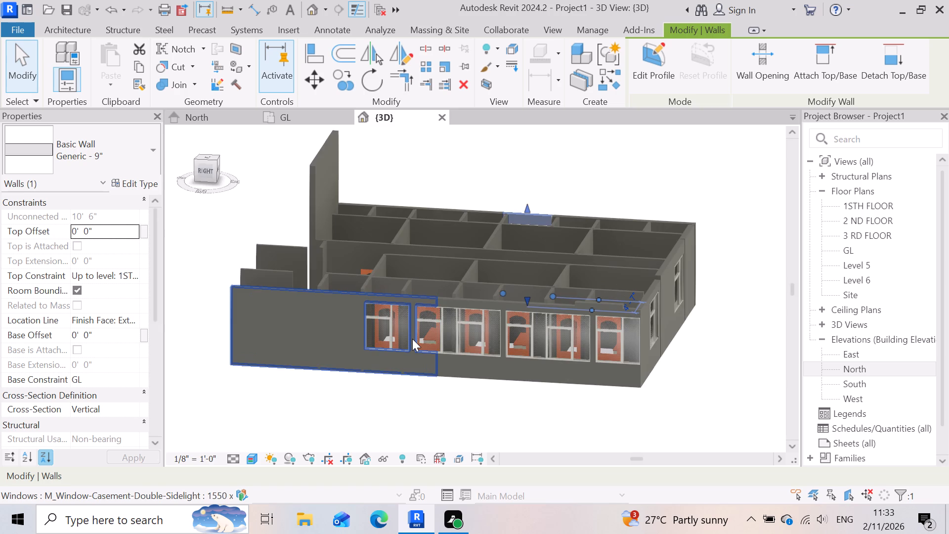
scroll(412, 339, up, 5)
scroll(254, 458, up, 3)
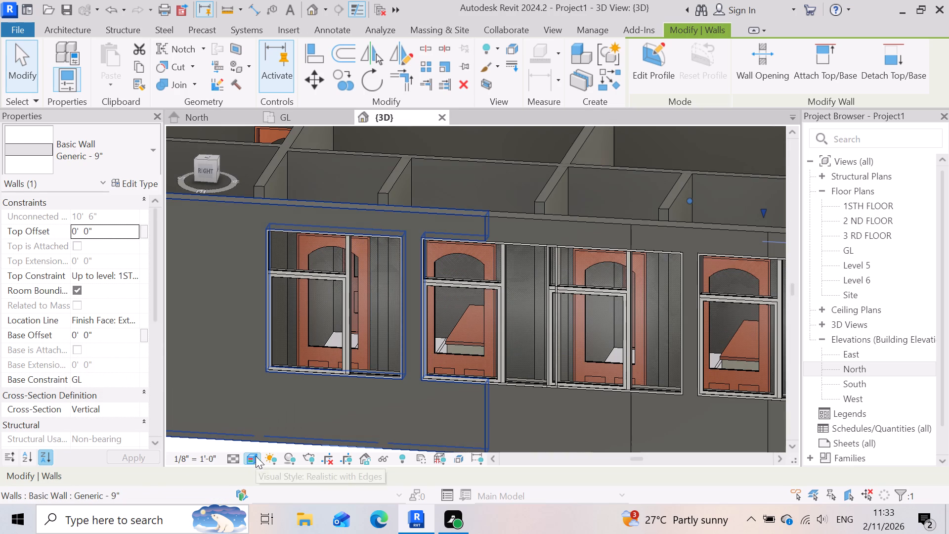
scroll(393, 322, up, 3)
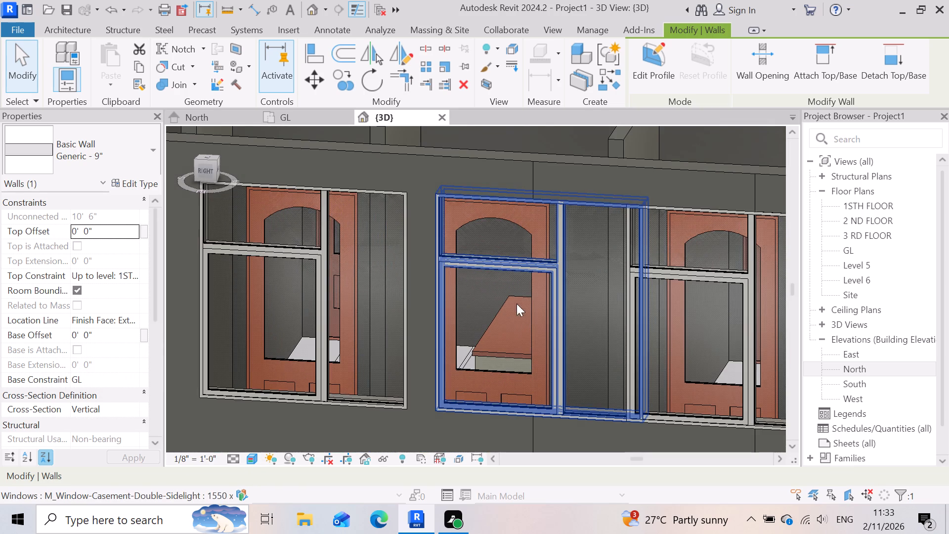
scroll(337, 264, down, 6)
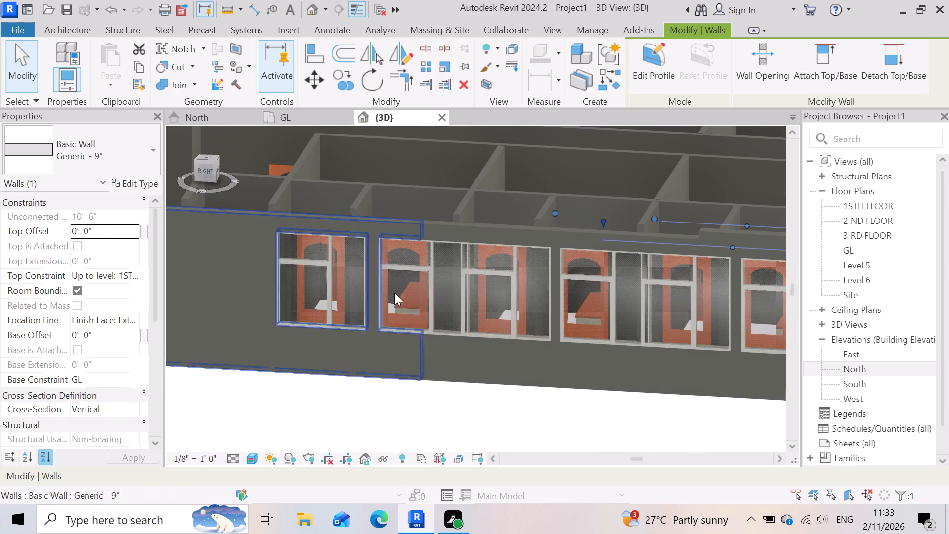
scroll(615, 311, up, 11)
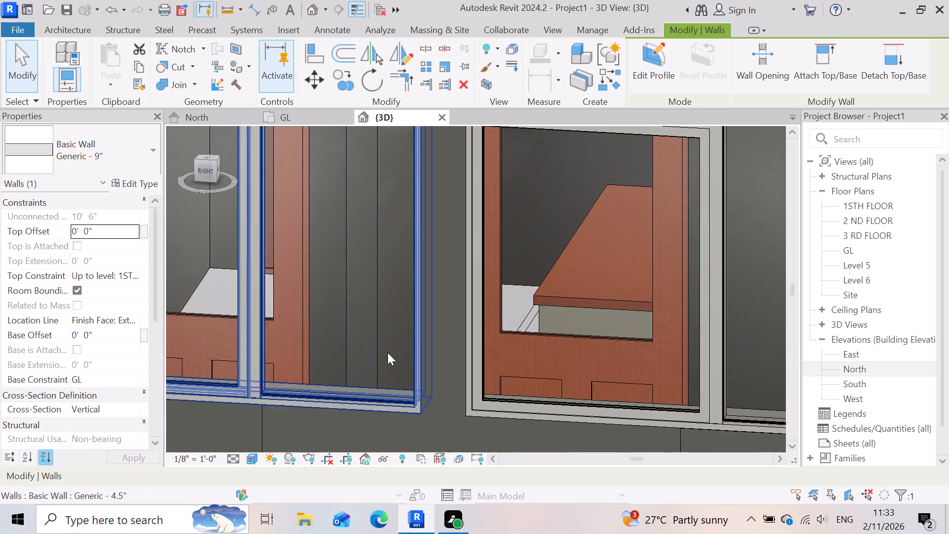
scroll(639, 322, down, 3)
scroll(471, 352, up, 4)
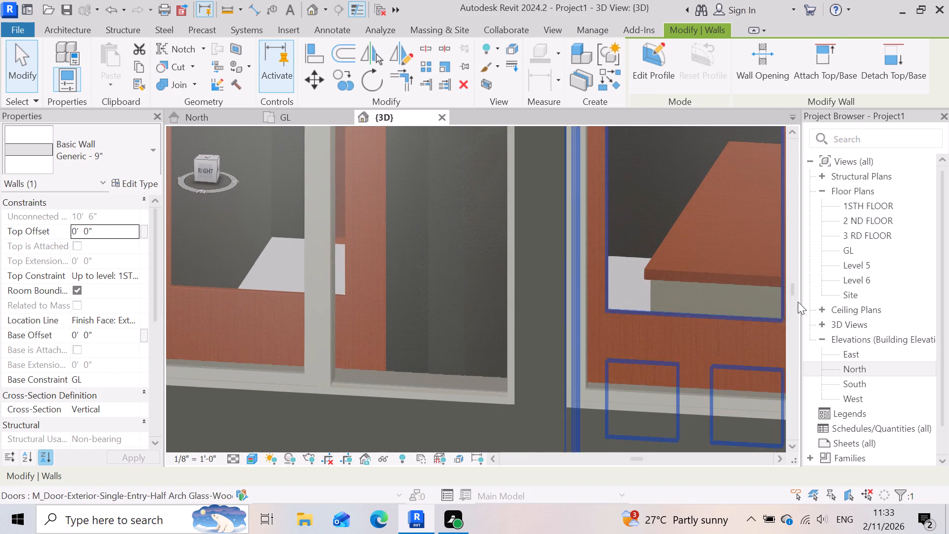
scroll(685, 255, down, 3)
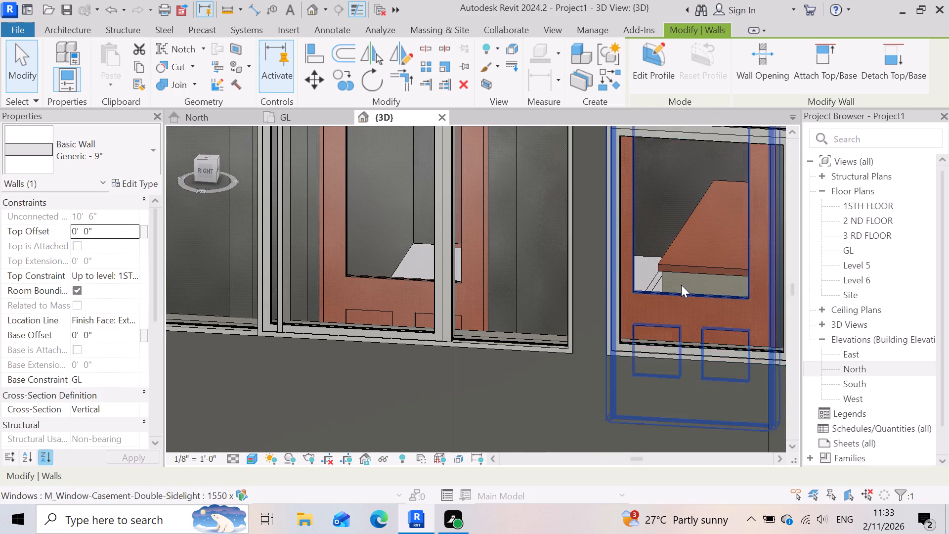
scroll(675, 286, up, 2)
scroll(562, 314, down, 3)
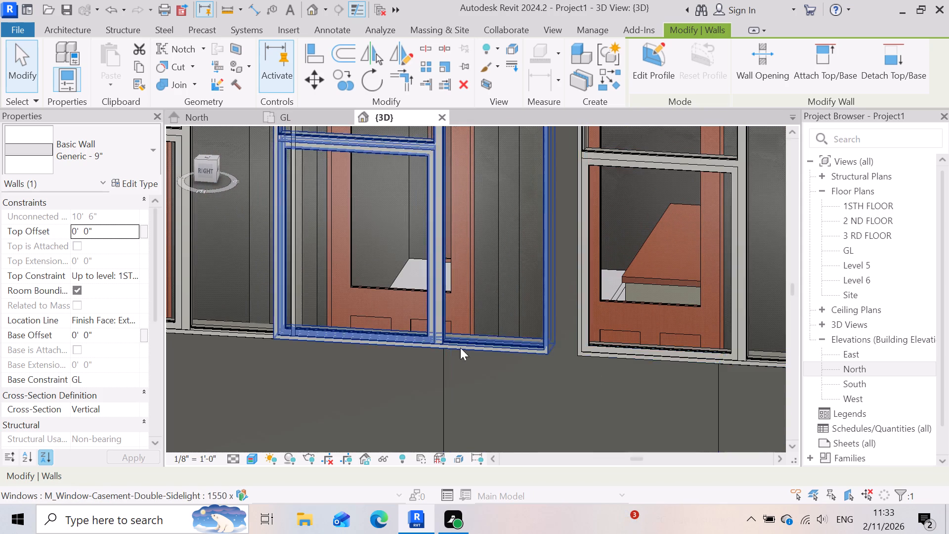
scroll(589, 357, down, 2)
scroll(511, 352, down, 4)
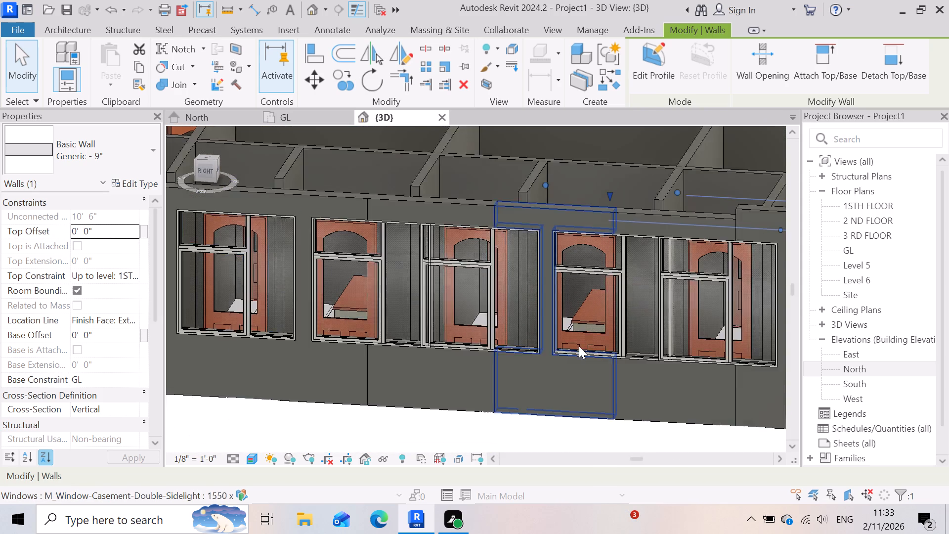
scroll(579, 346, down, 3)
scroll(485, 363, down, 4)
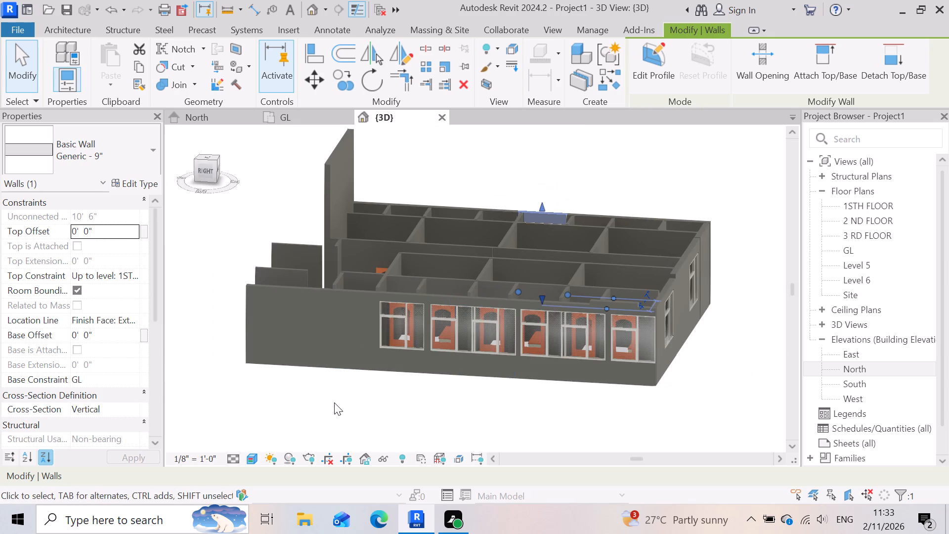
click(335, 403)
Open the Top Constraint setting of the tall Generic - 9" wall rising above the other walls near the staircase.
scroll(311, 228, up, 3)
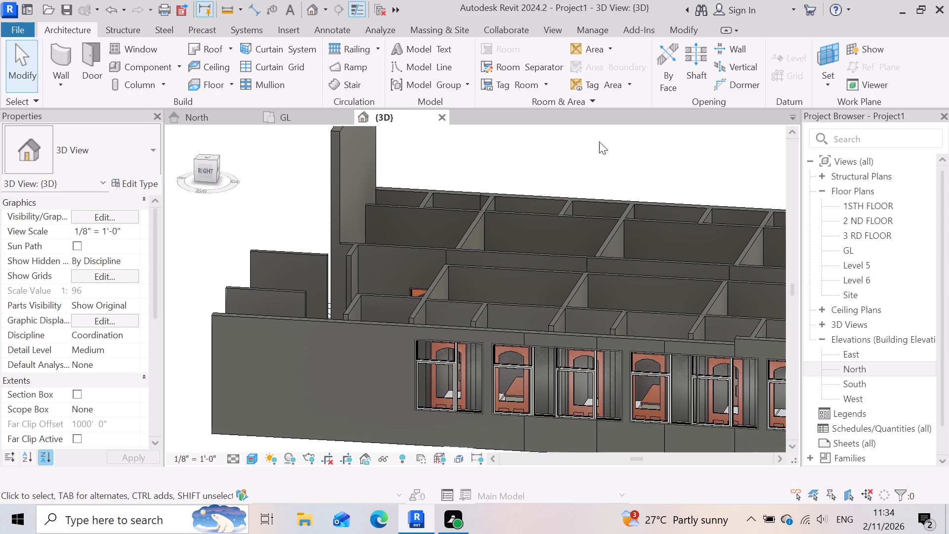
scroll(657, 199, down, 5)
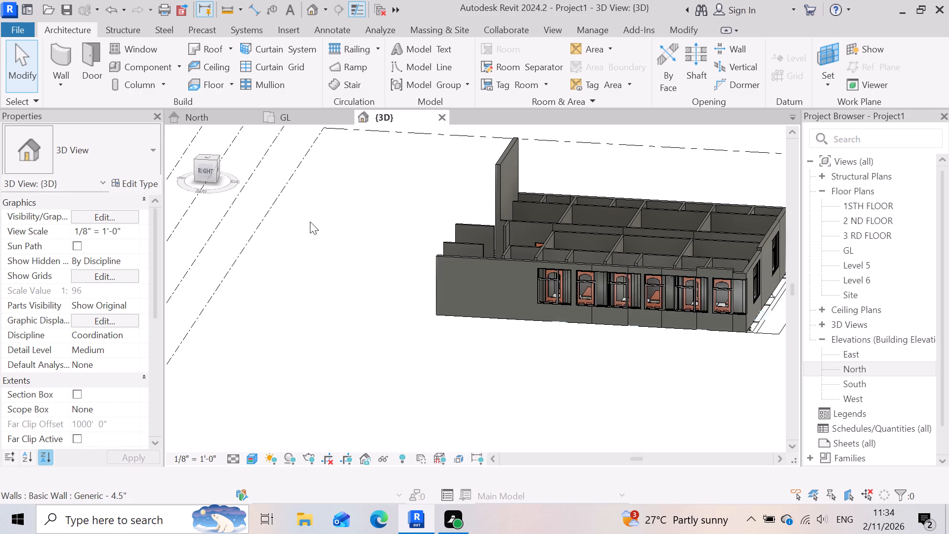
click(310, 222)
scroll(538, 145, up, 3)
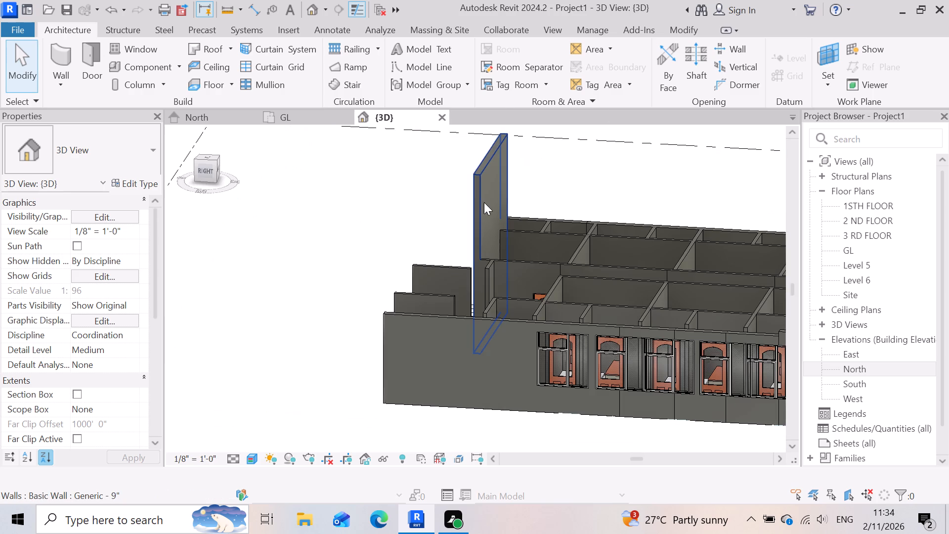
click(485, 201)
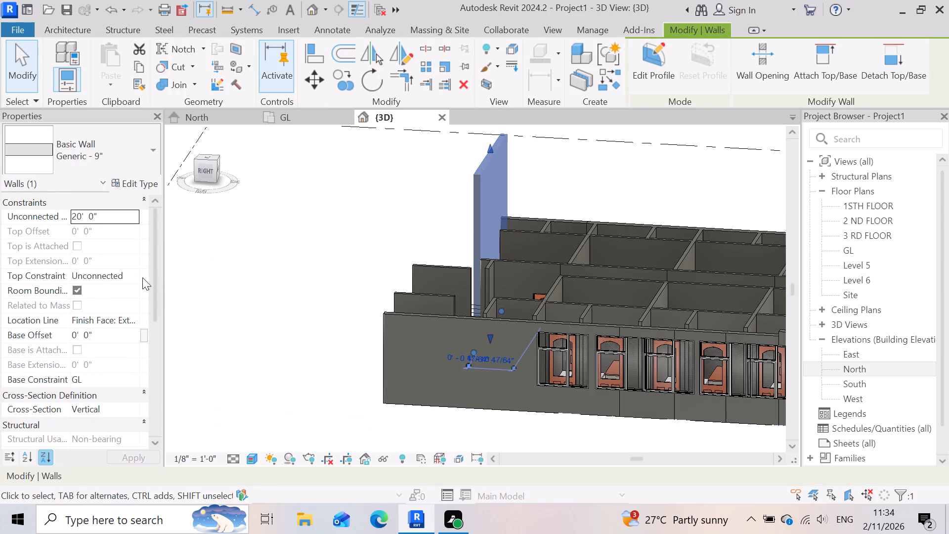
click(124, 277)
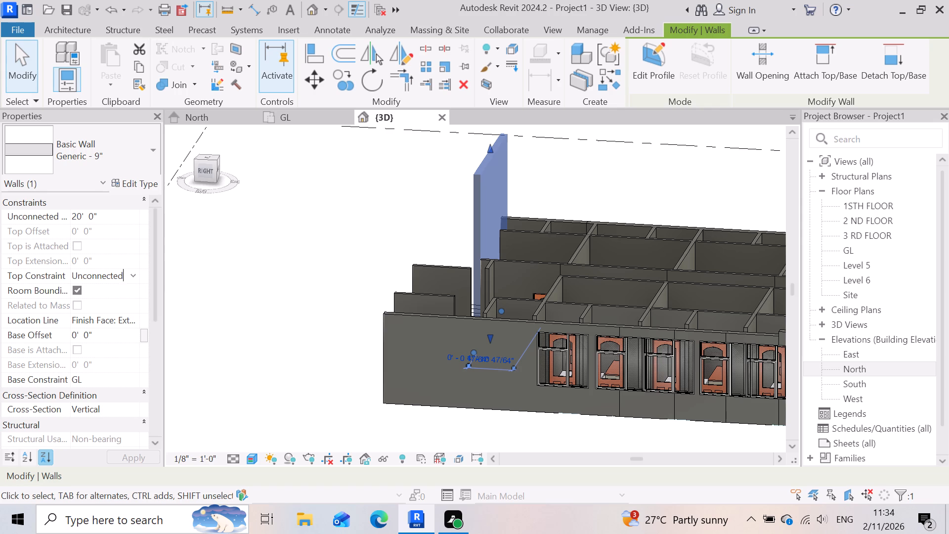
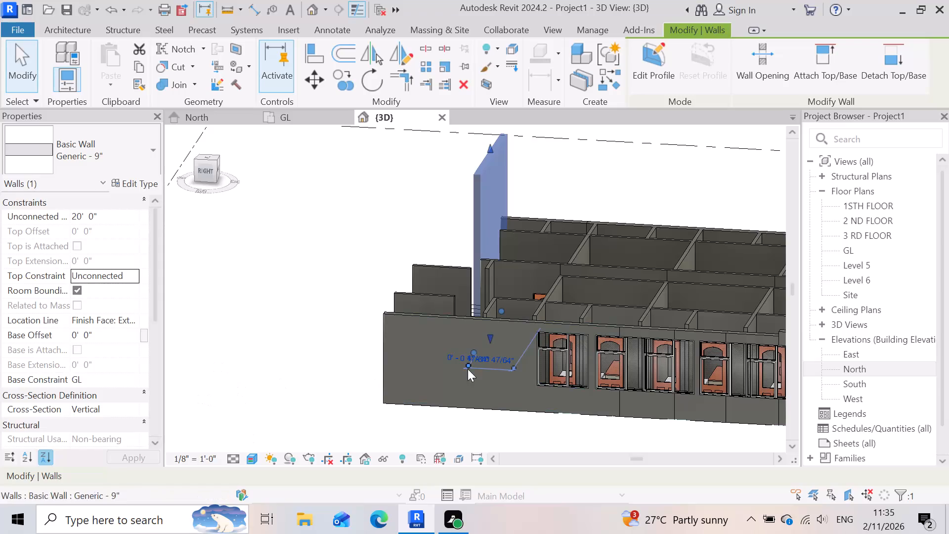
Set the tall Generic - 9" wall's top constraint to Up to level: 1STH FLOOR with a top offset of -6".
click(135, 278)
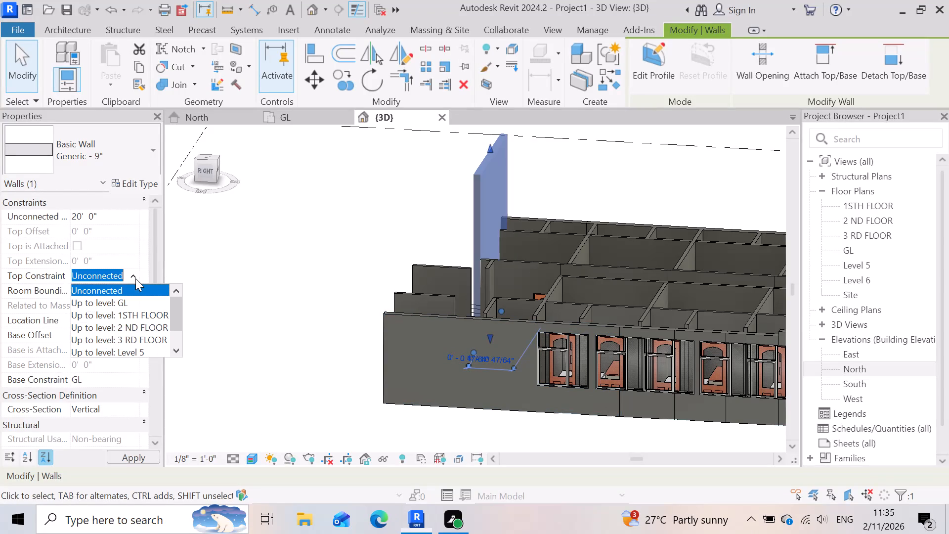
click(140, 315)
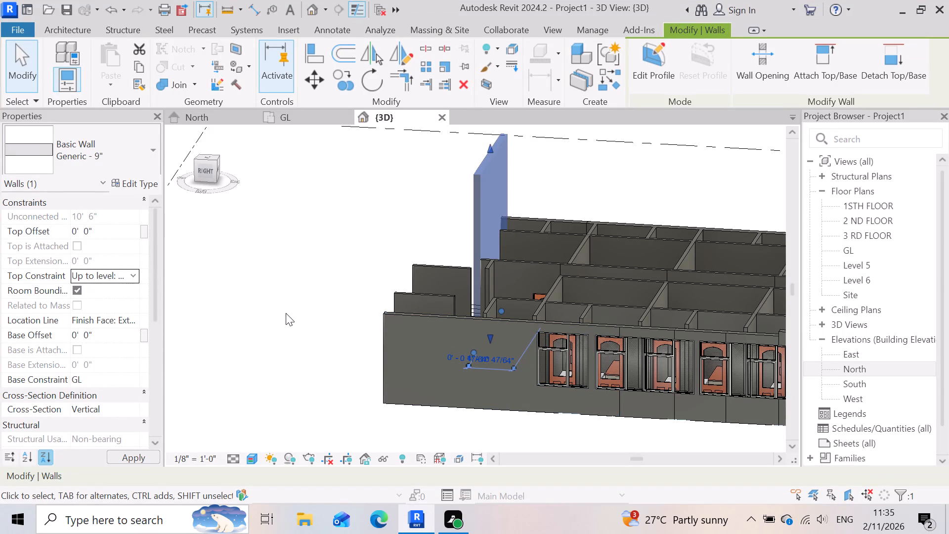
click(119, 235)
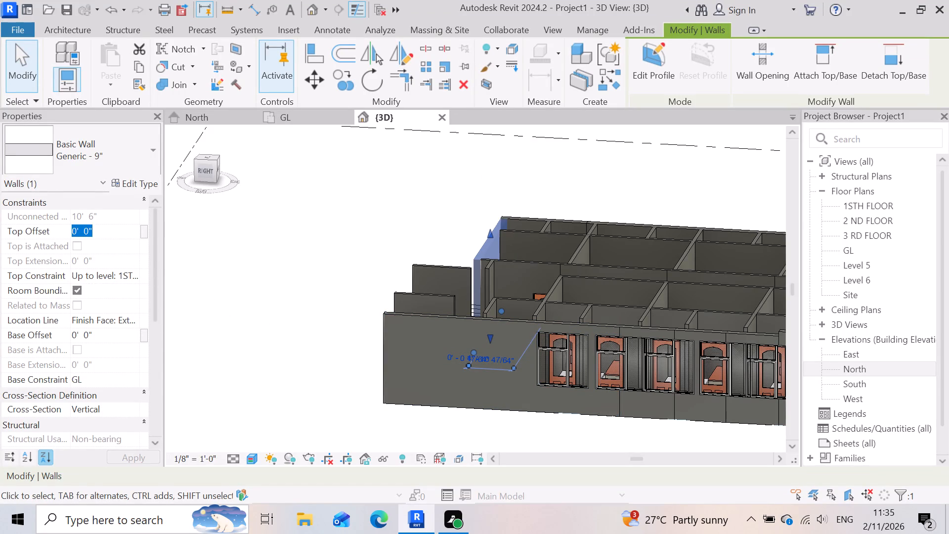
text(-6)
key(shift+colon)
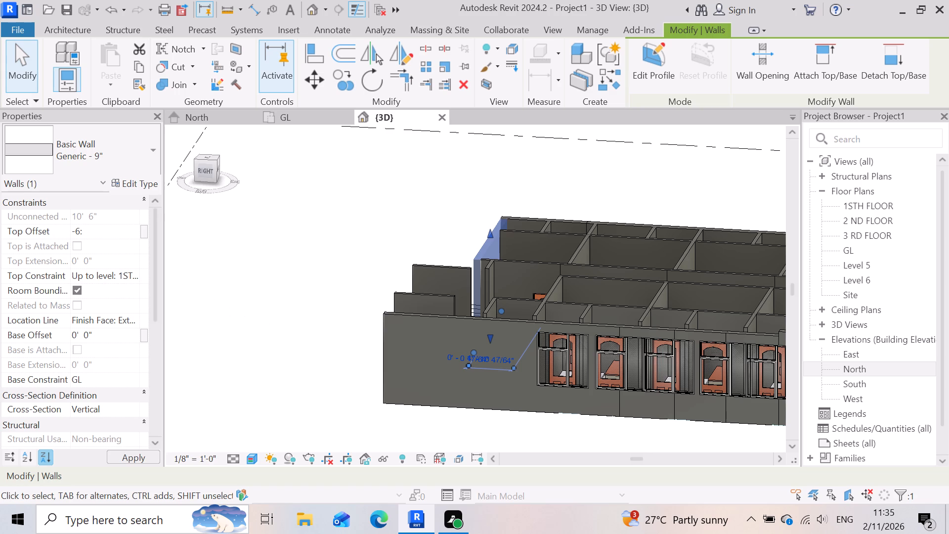
key(BackSpace)
key(shift+quotedbl)
key(Return)
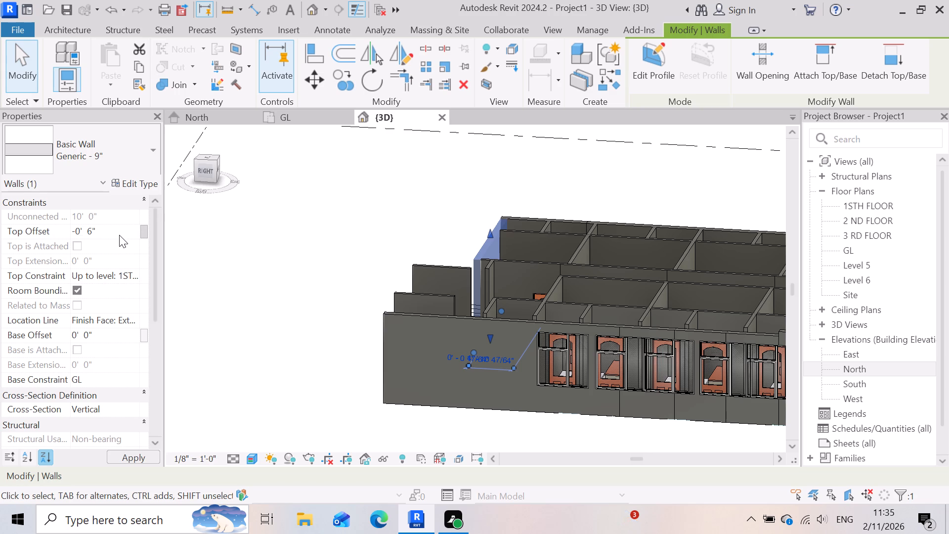
click(125, 460)
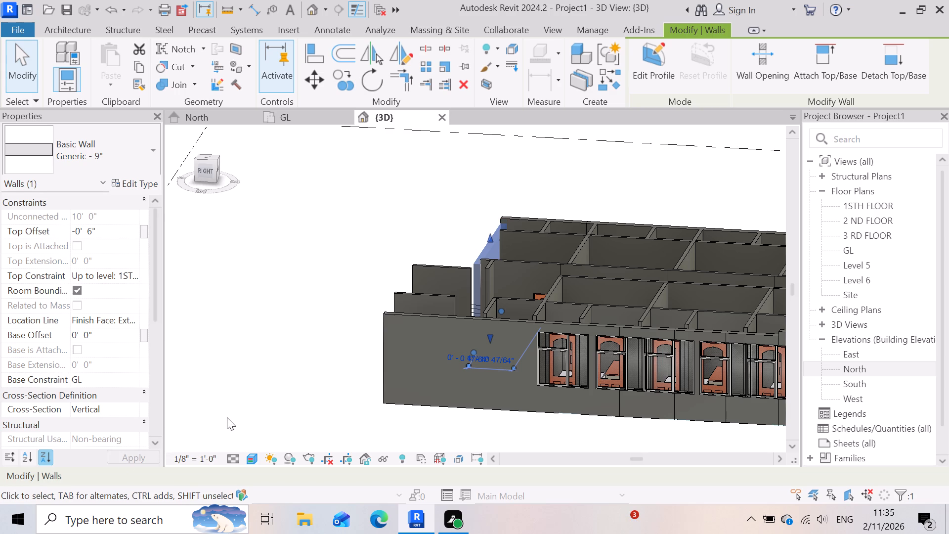
click(240, 408)
Examine the wall tops, interior partitions and doors in the 3D view, including the long Generic - 4.5" corridor wall.
scroll(474, 320, up, 4)
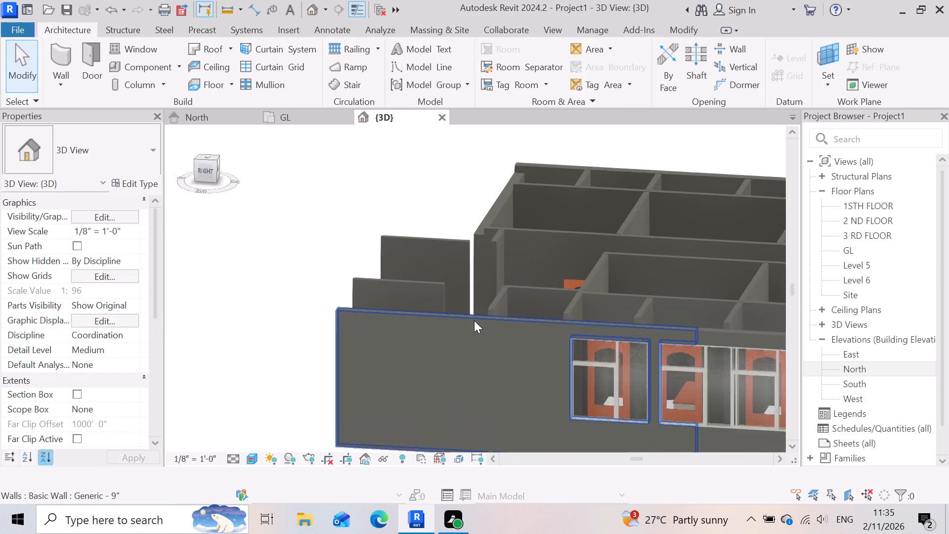
scroll(474, 320, up, 1)
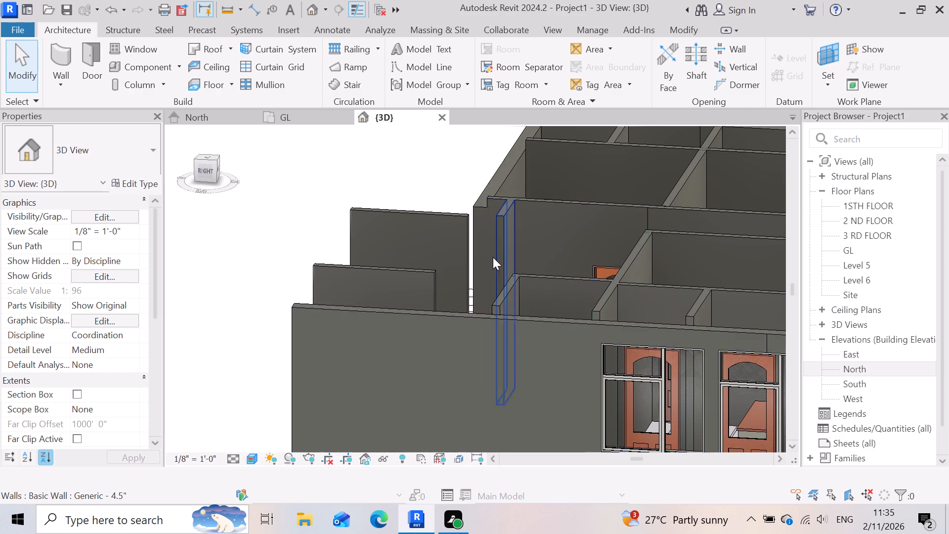
scroll(486, 257, down, 2)
scroll(724, 281, up, 4)
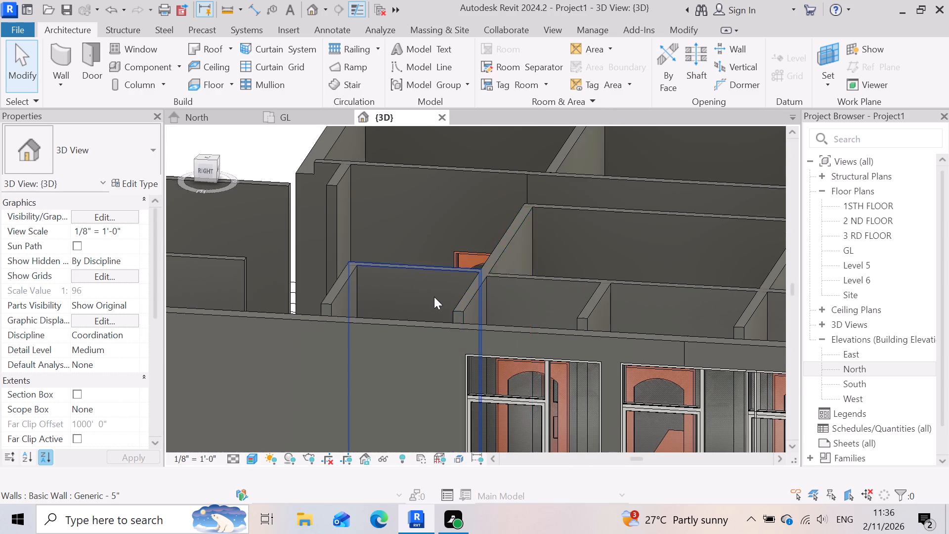
click(626, 239)
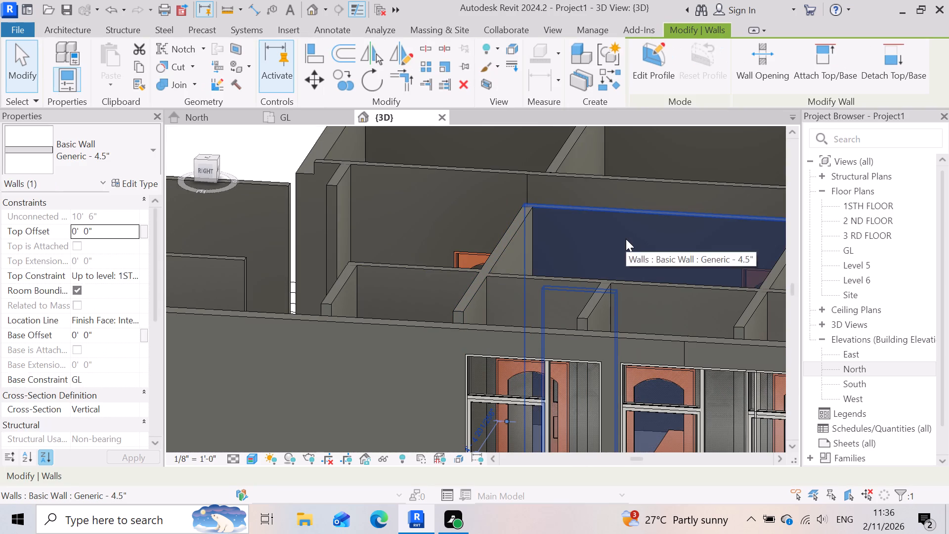
scroll(334, 319, down, 5)
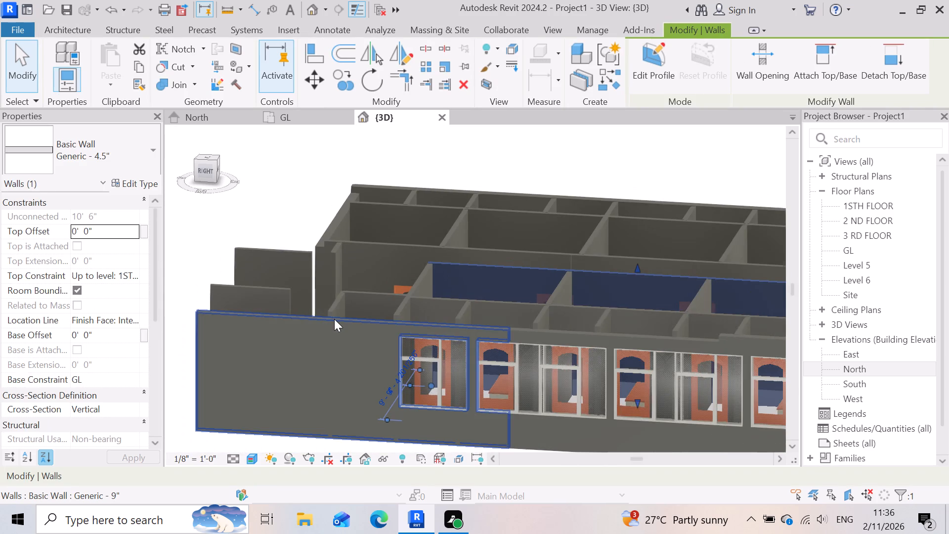
scroll(463, 384, down, 3)
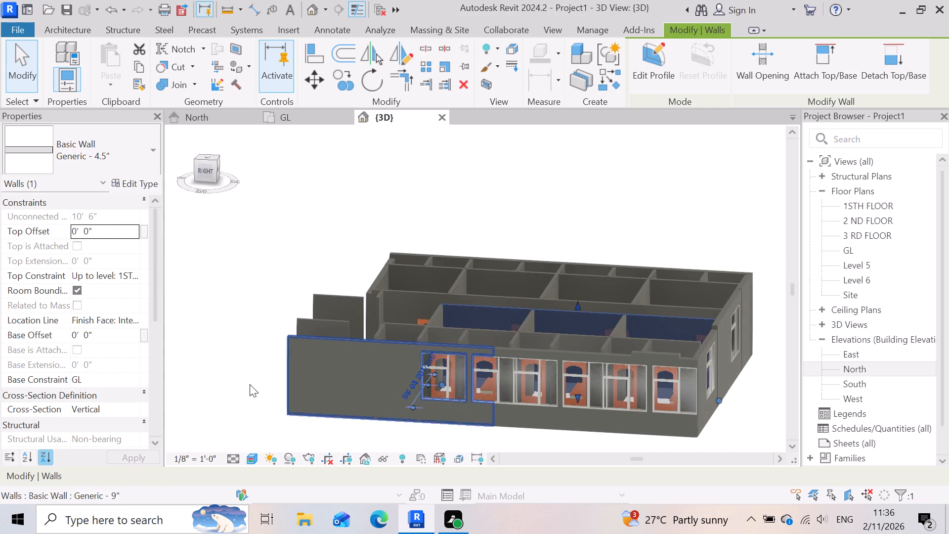
click(166, 409)
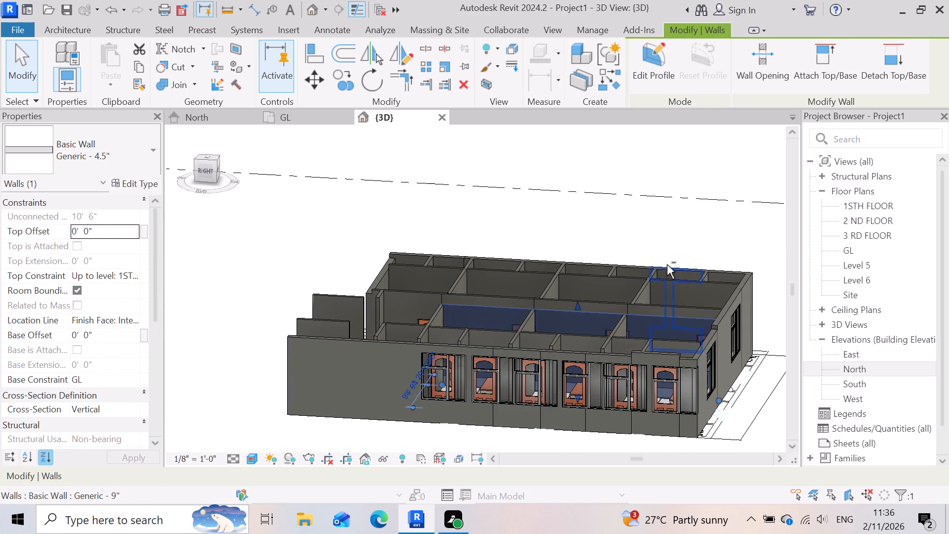
shift+middle_drag(667, 265, 658, 340)
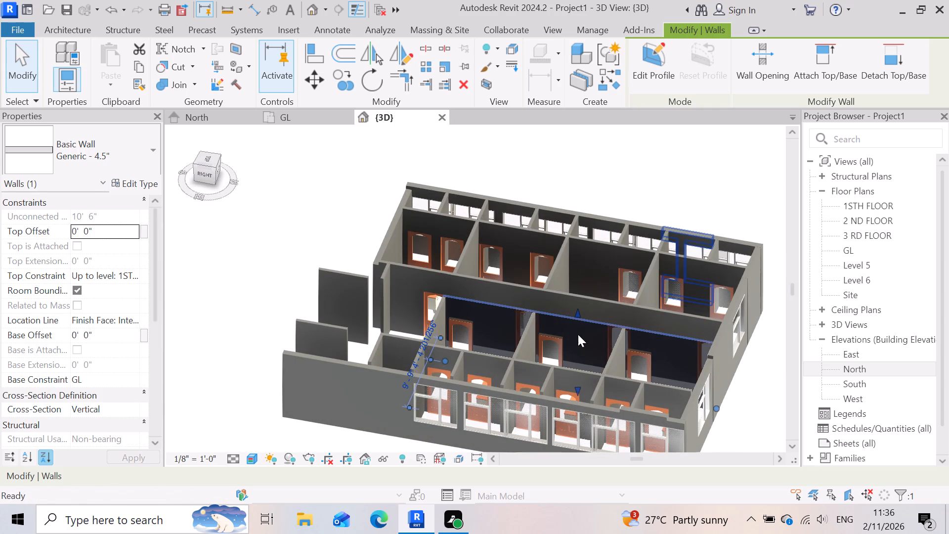
scroll(571, 320, up, 3)
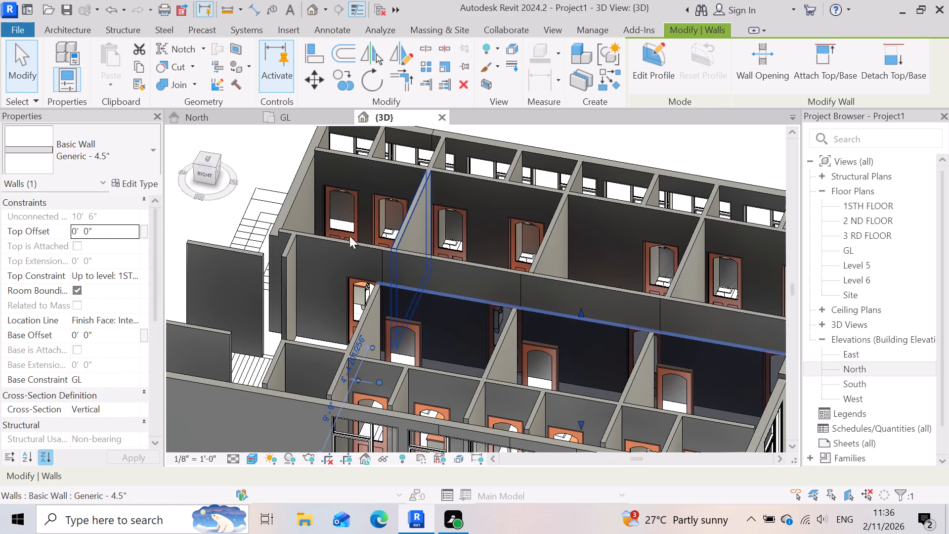
In the GL plan, place a 2'10"X7' half-arch exterior single-entry door in the 4'-0"X6'-0" toilet's bedroom-side wall, over the drawn door.
click(311, 113)
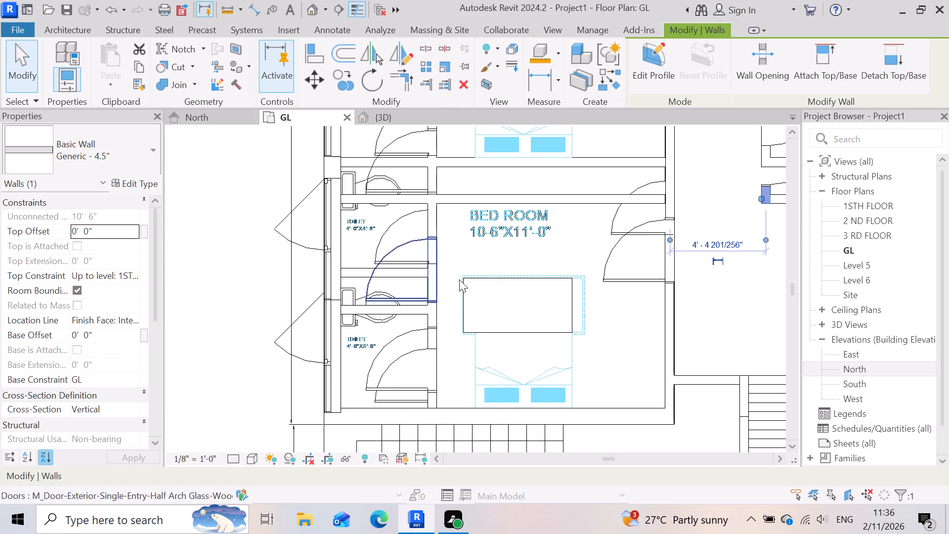
scroll(489, 285, down, 4)
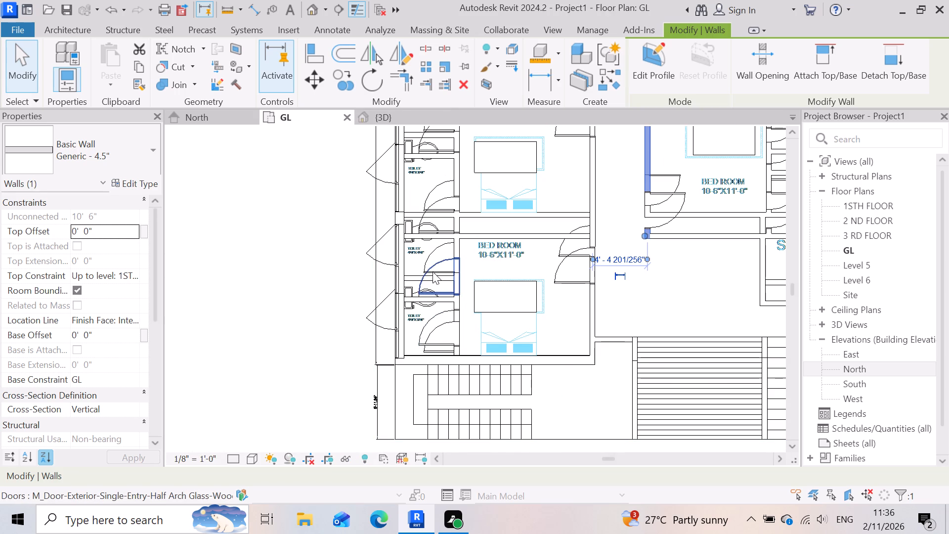
scroll(498, 323, down, 2)
scroll(438, 170, up, 5)
scroll(533, 338, down, 4)
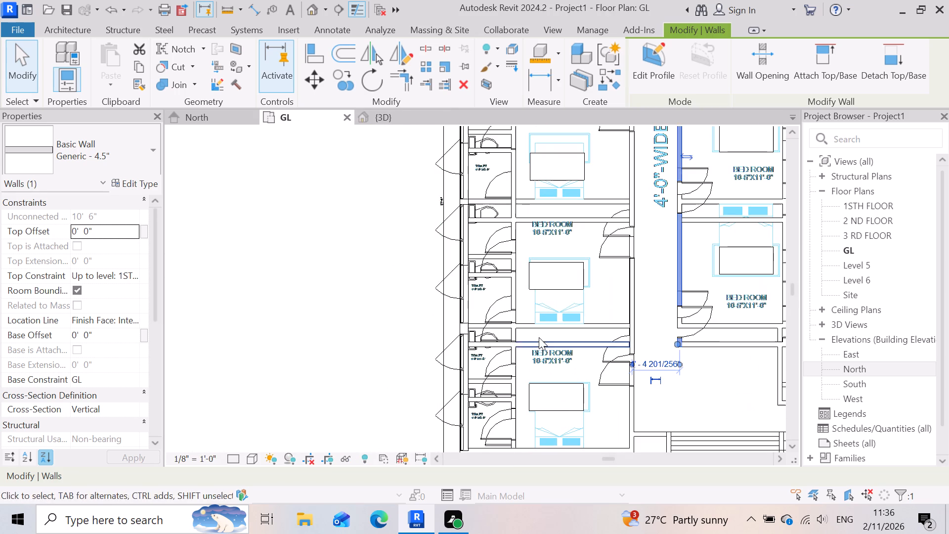
scroll(477, 143, up, 9)
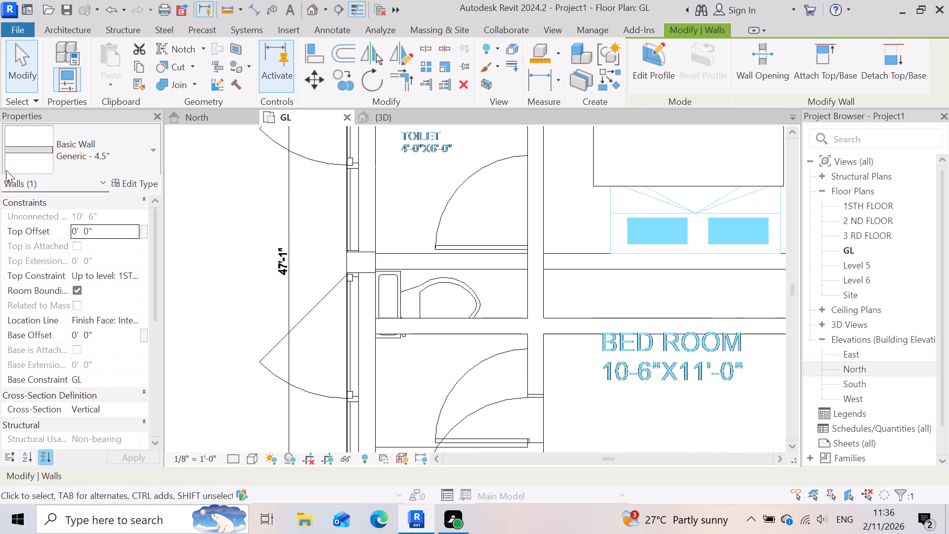
click(77, 25)
click(91, 53)
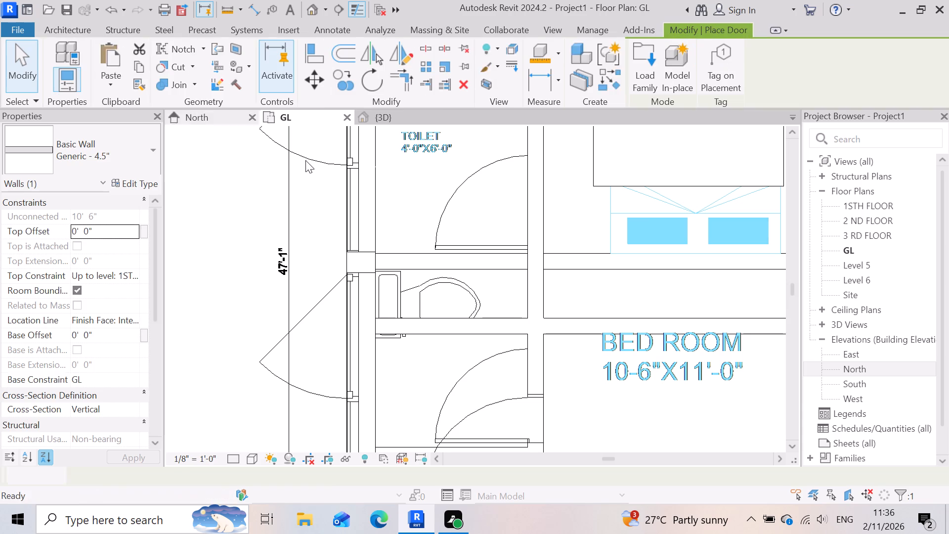
click(527, 193)
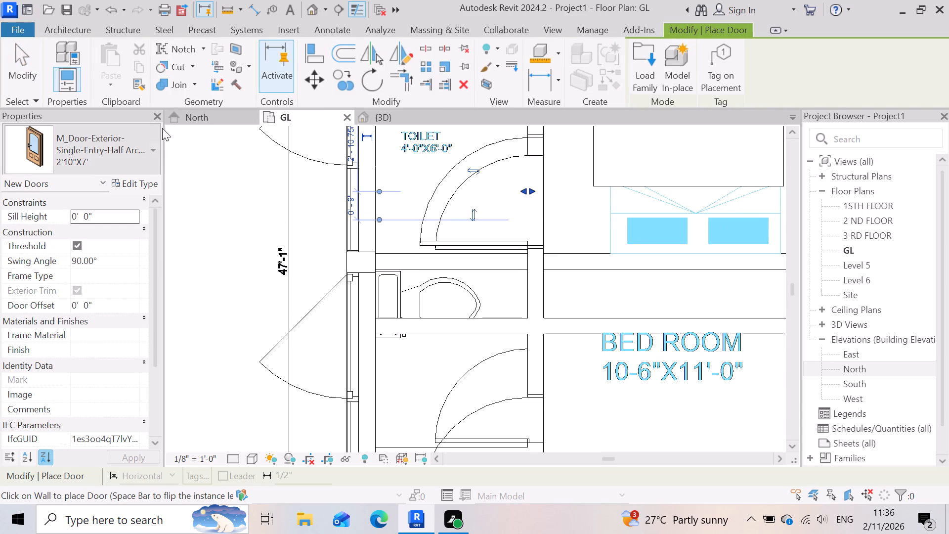
click(388, 111)
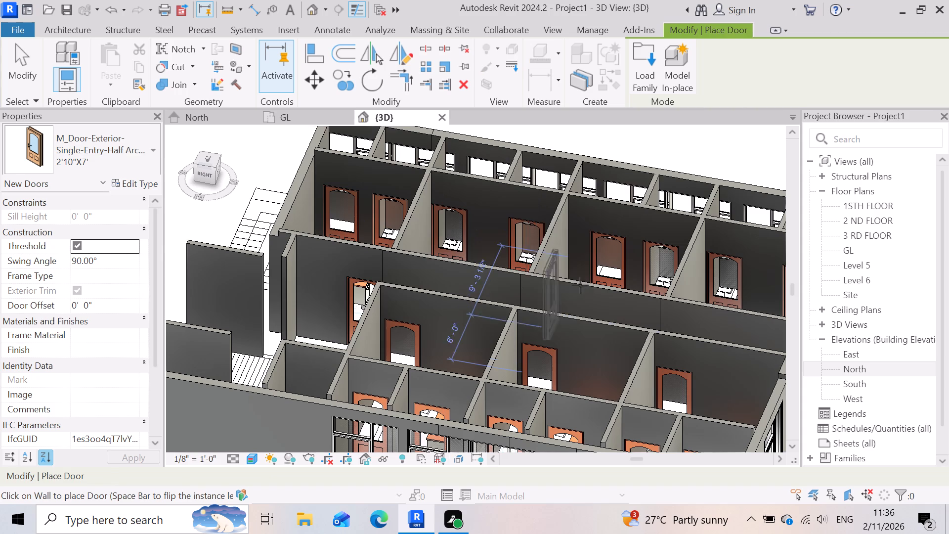
key(Escape)
Examine the ground-level walls in 3D from the windowed side around to the staircase and entrance steps.
scroll(435, 237, down, 3)
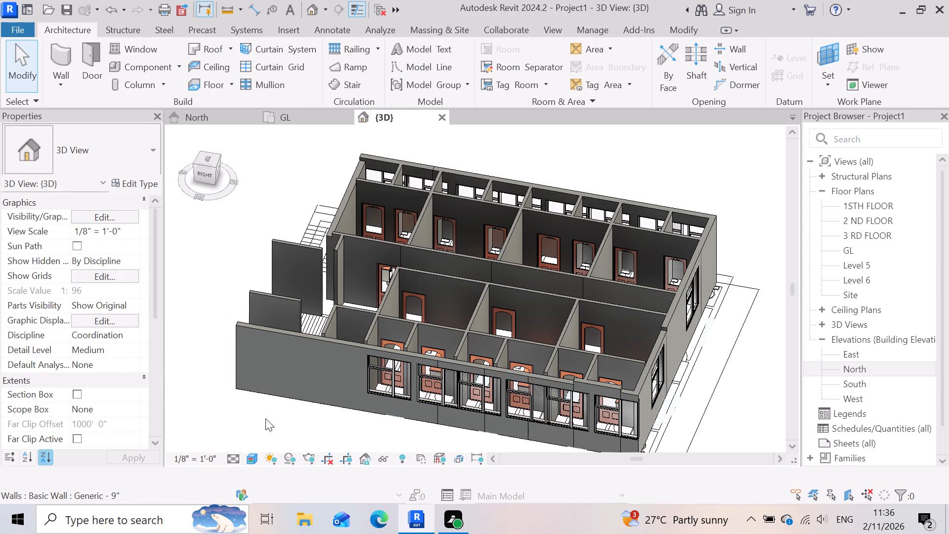
shift+middle_drag(446, 406, 523, 369)
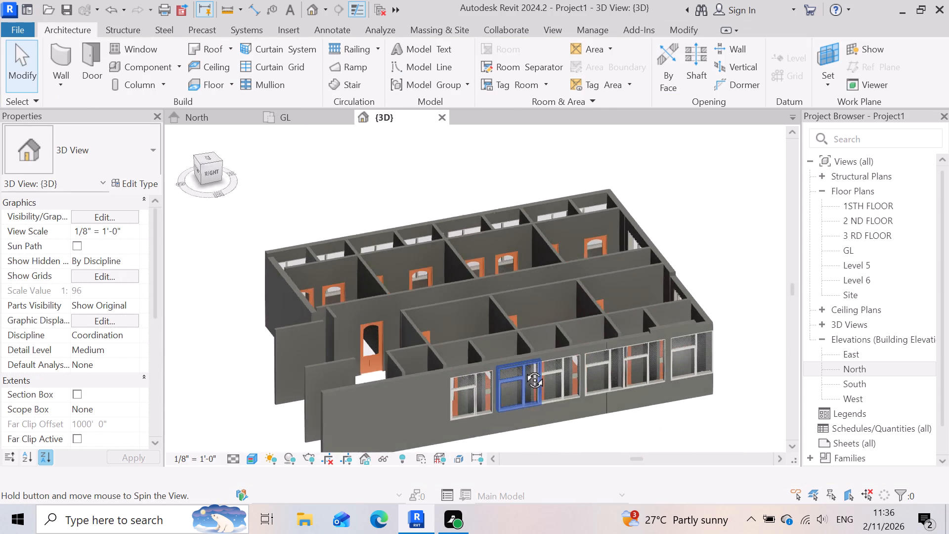
shift+middle_drag(523, 369, 599, 368)
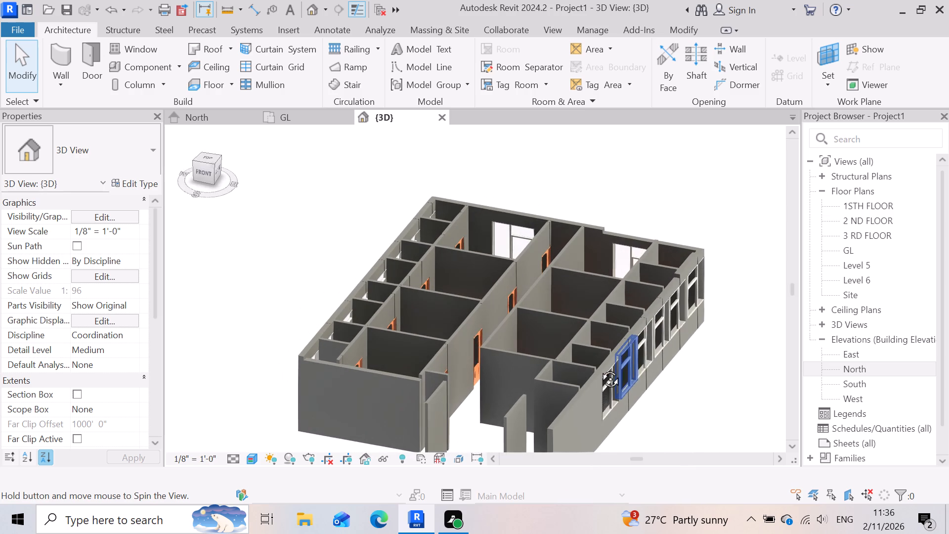
shift+middle_drag(599, 368, 547, 381)
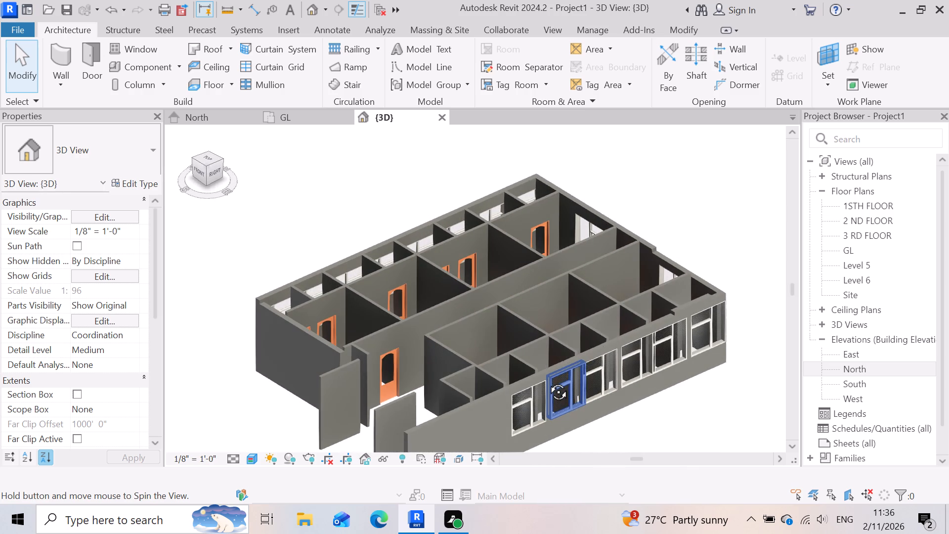
shift+middle_drag(547, 381, 471, 384)
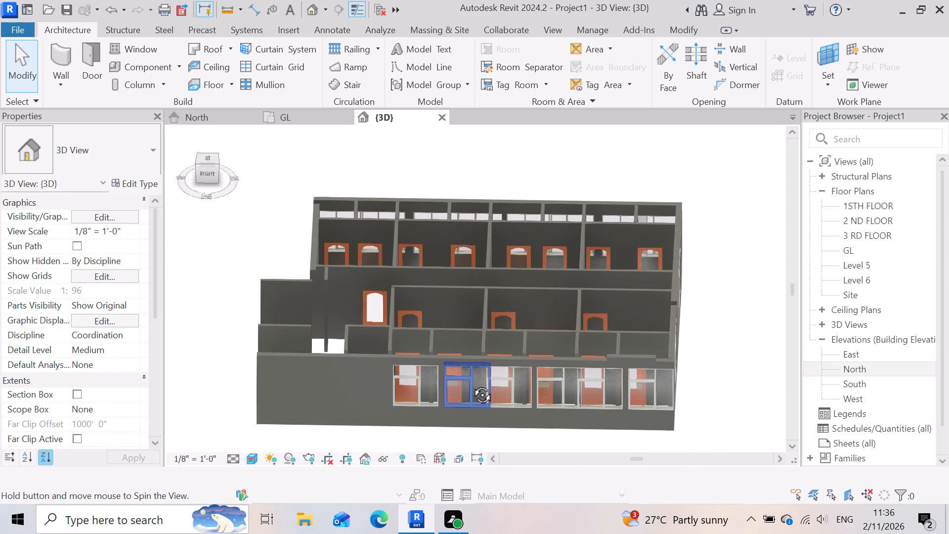
shift+middle_drag(471, 384, 621, 336)
scroll(427, 422, up, 5)
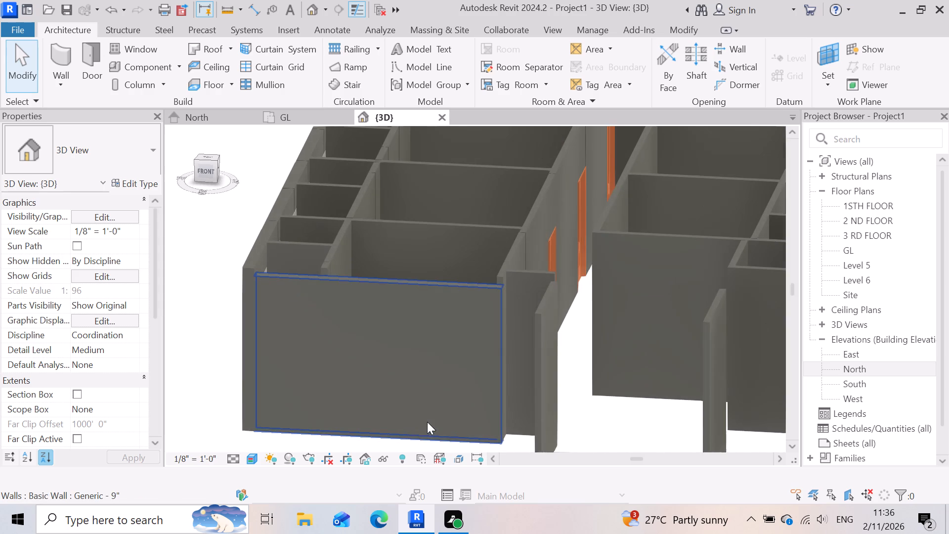
scroll(644, 348, down, 7)
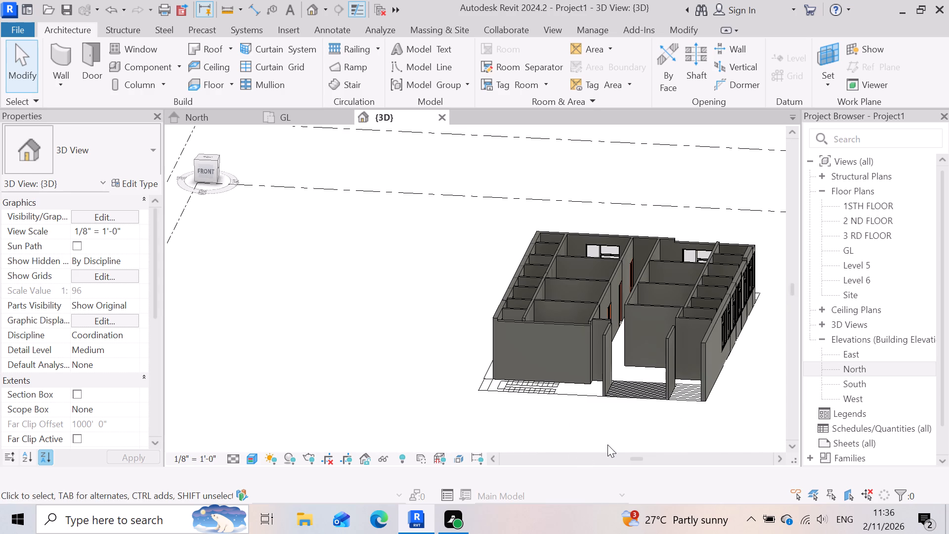
Set the top offset of the short Generic - 5" wall between the staircase-side end wall and the entrance steps to -6".
scroll(609, 444, up, 1)
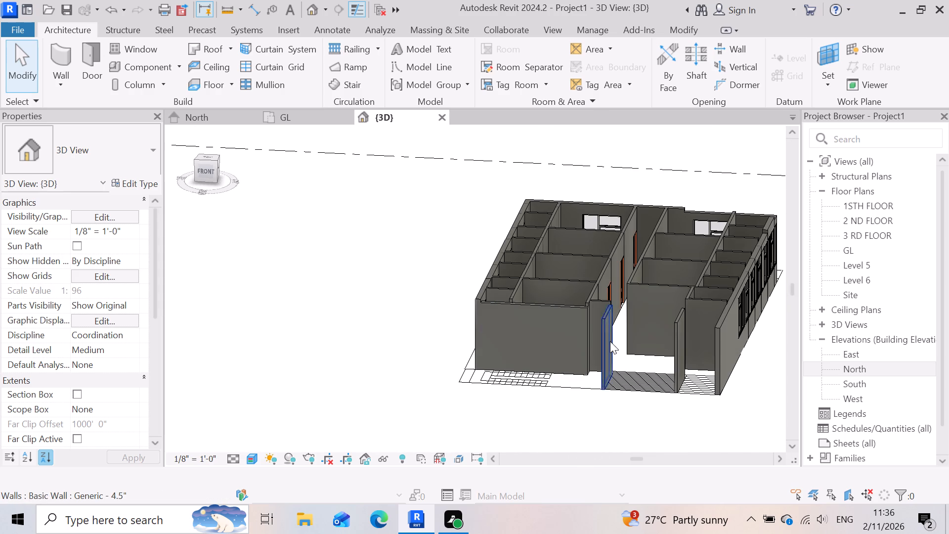
scroll(610, 341, up, 5)
key(Escape)
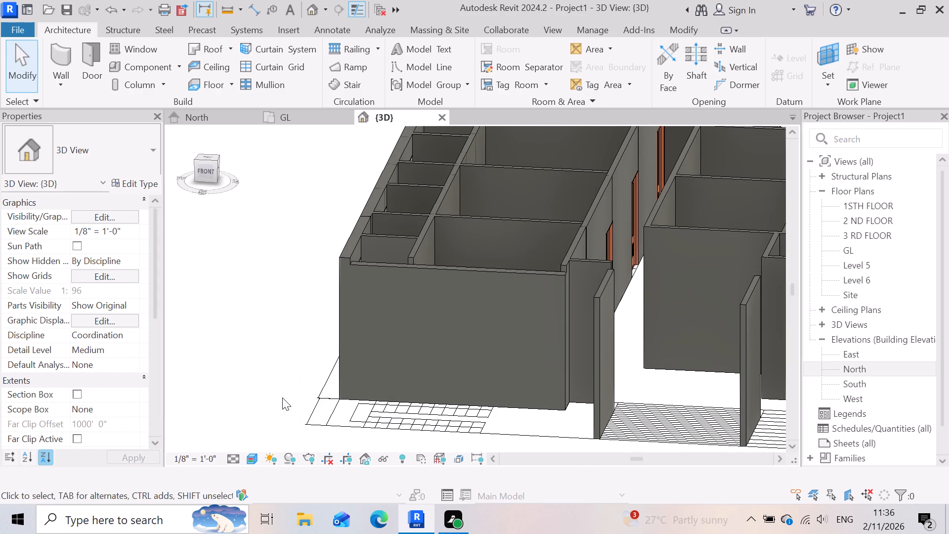
click(582, 305)
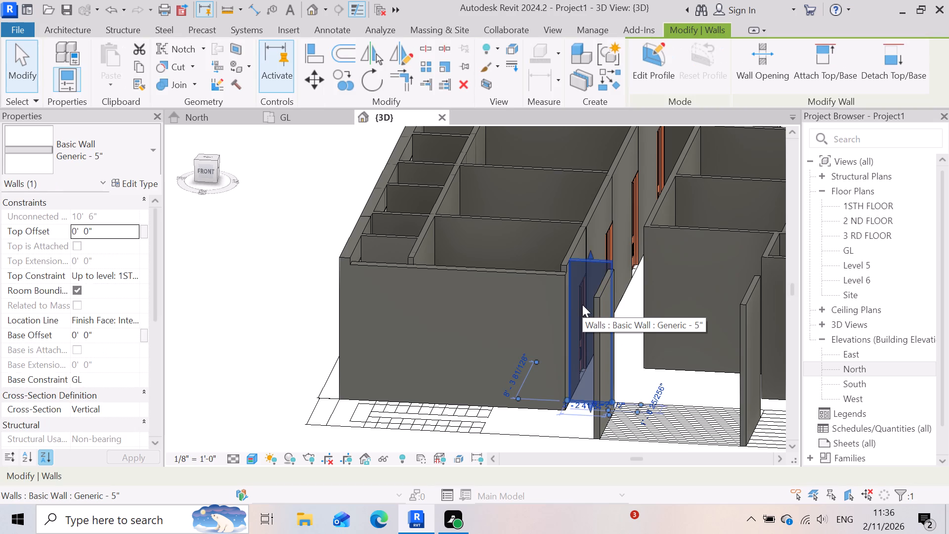
click(103, 230)
text(-6)
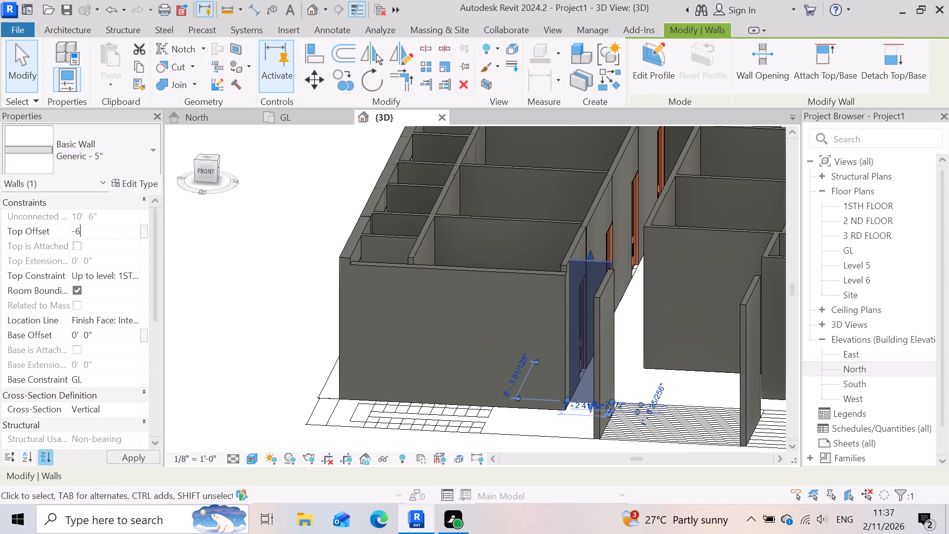
key(shift+quotedbl)
key(Return)
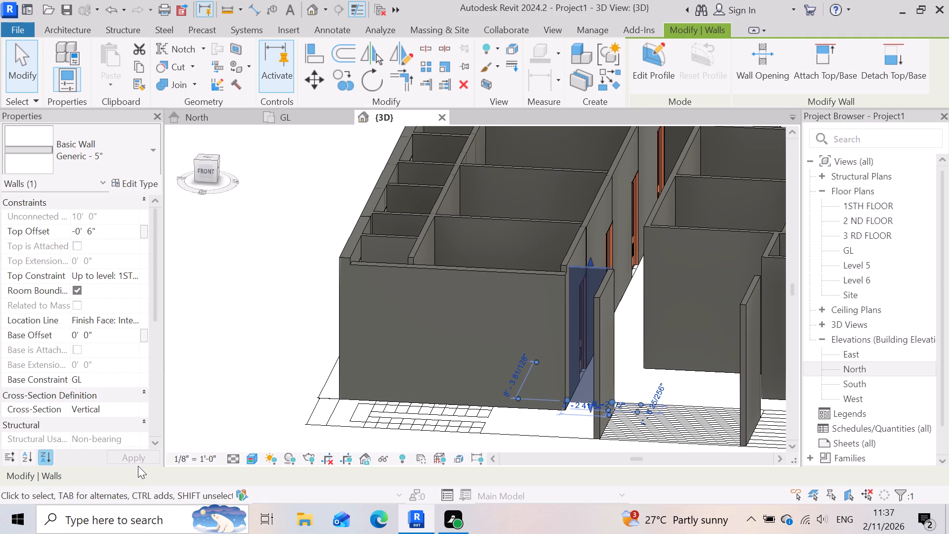
Examine the short walls flanking the entrance steps and the adjoining end walls in 3D, checking their wall types and top offsets.
click(272, 383)
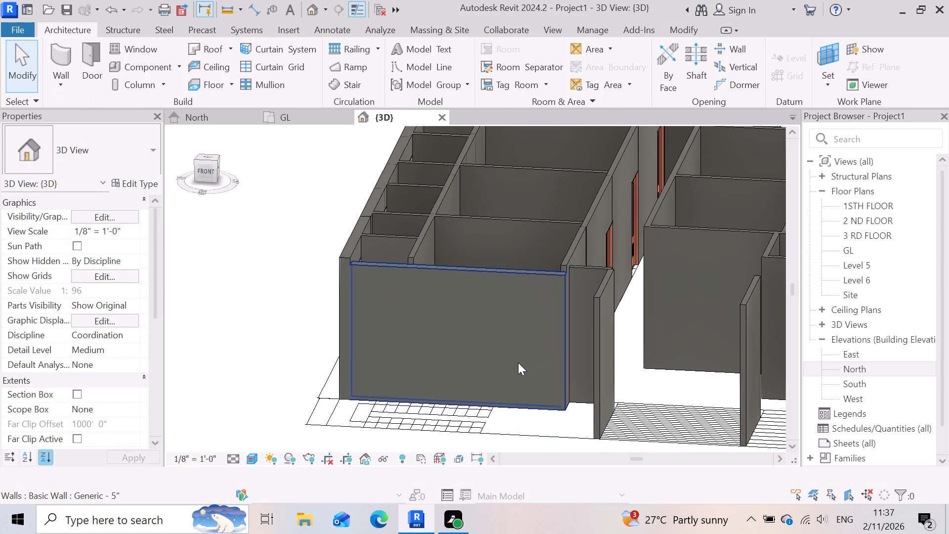
scroll(518, 362, down, 3)
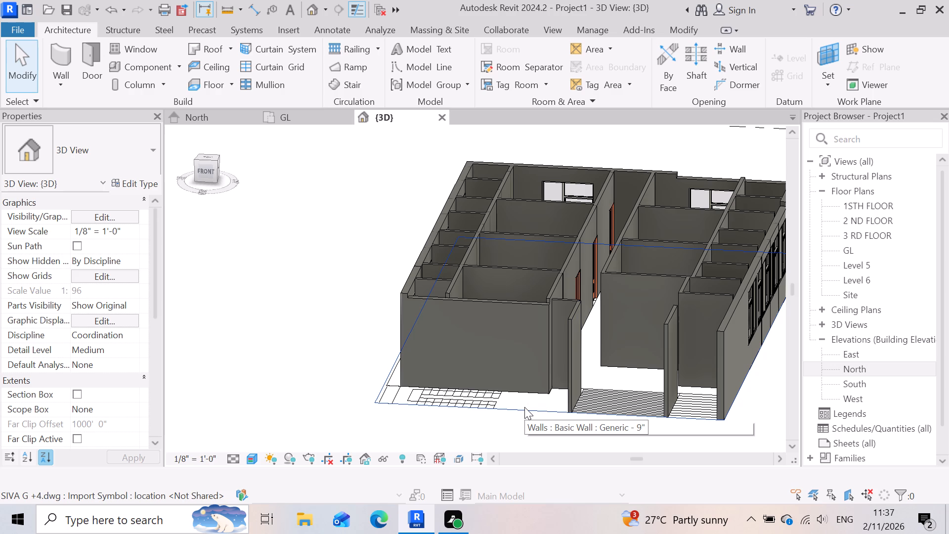
scroll(713, 363, up, 3)
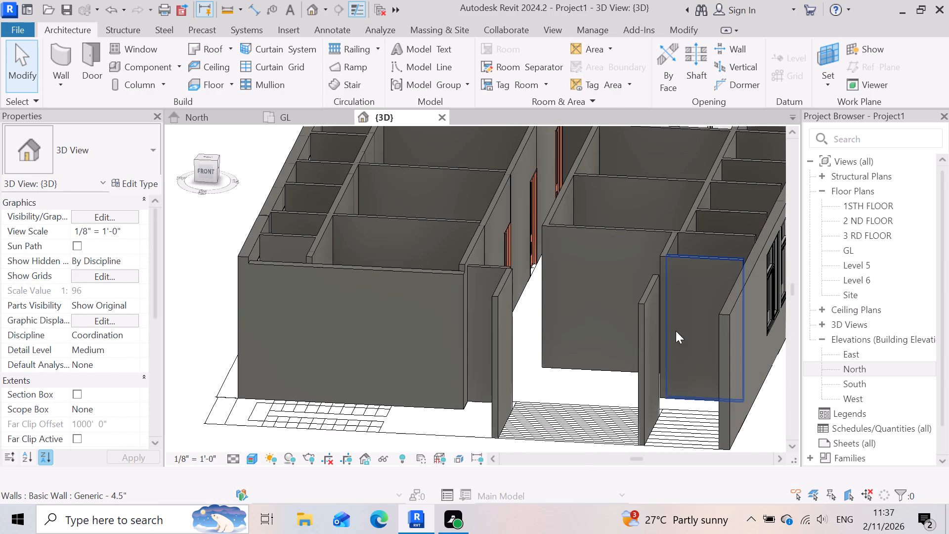
click(656, 315)
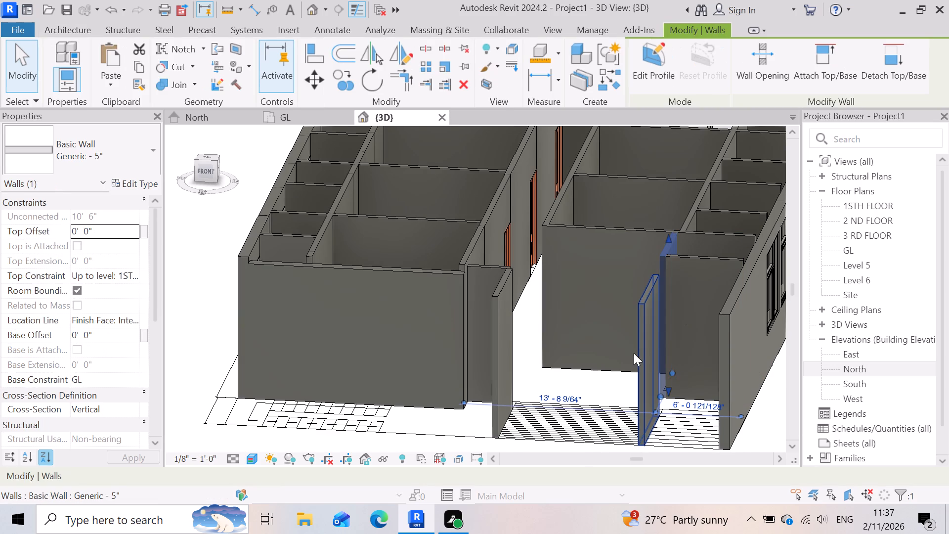
click(587, 345)
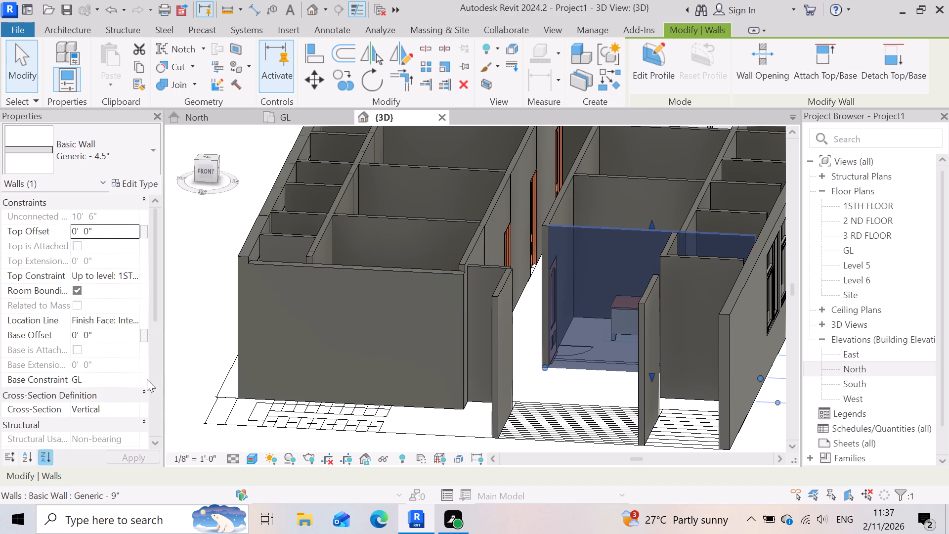
click(189, 365)
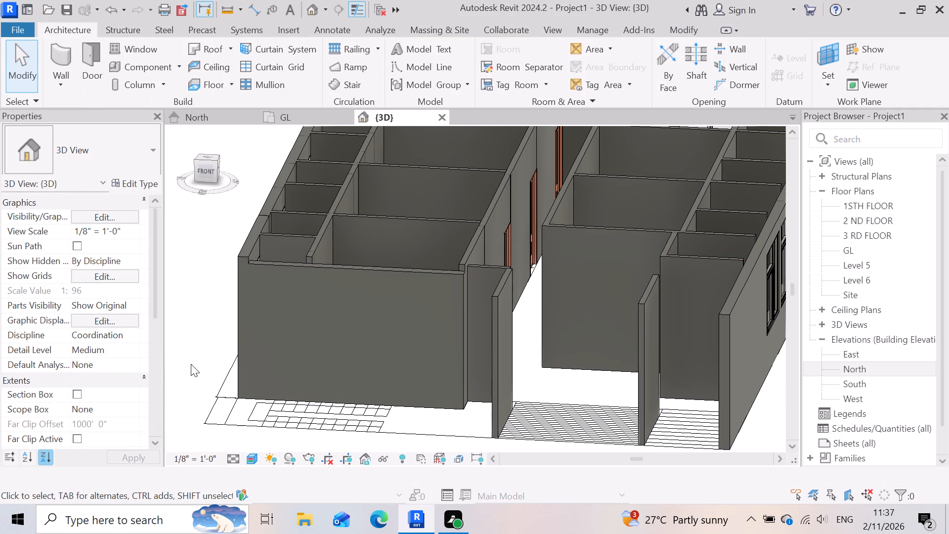
scroll(635, 277, down, 4)
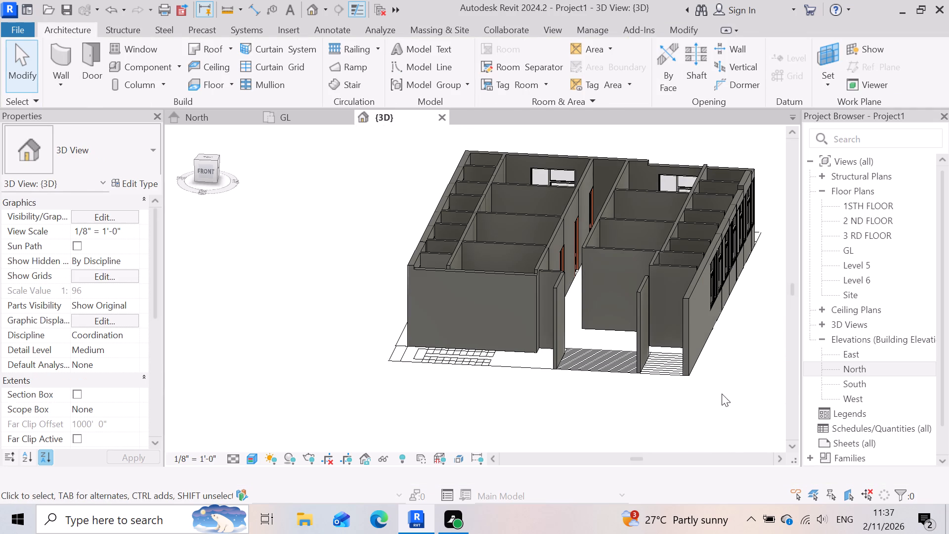
scroll(695, 372, up, 3)
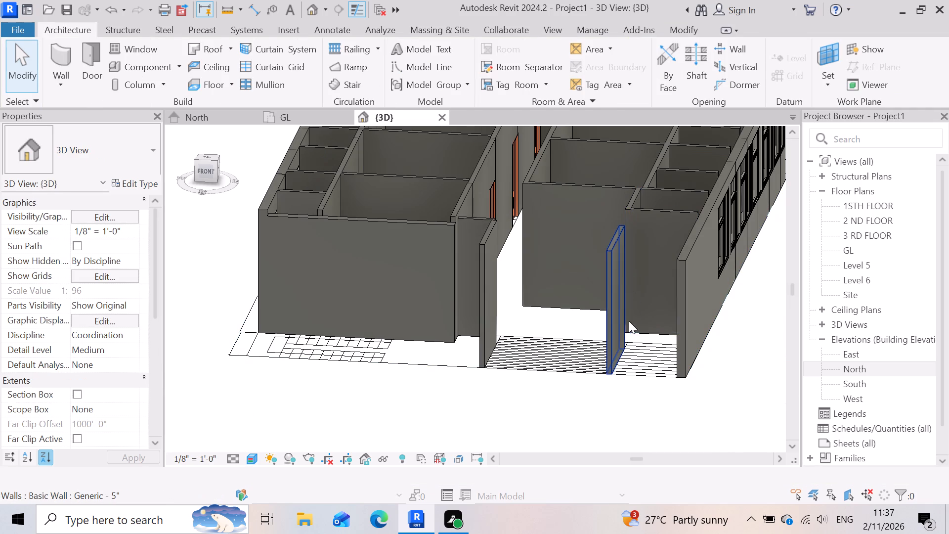
scroll(663, 296, up, 3)
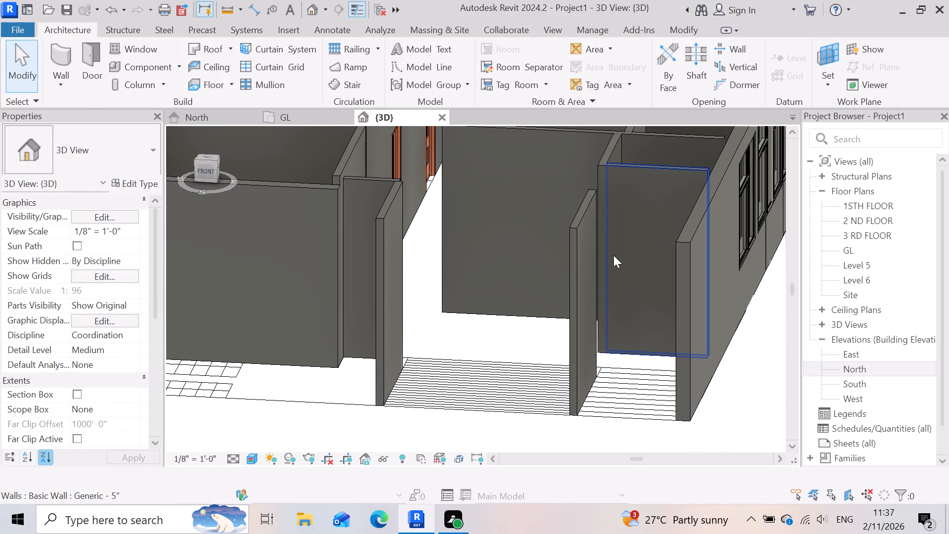
click(577, 273)
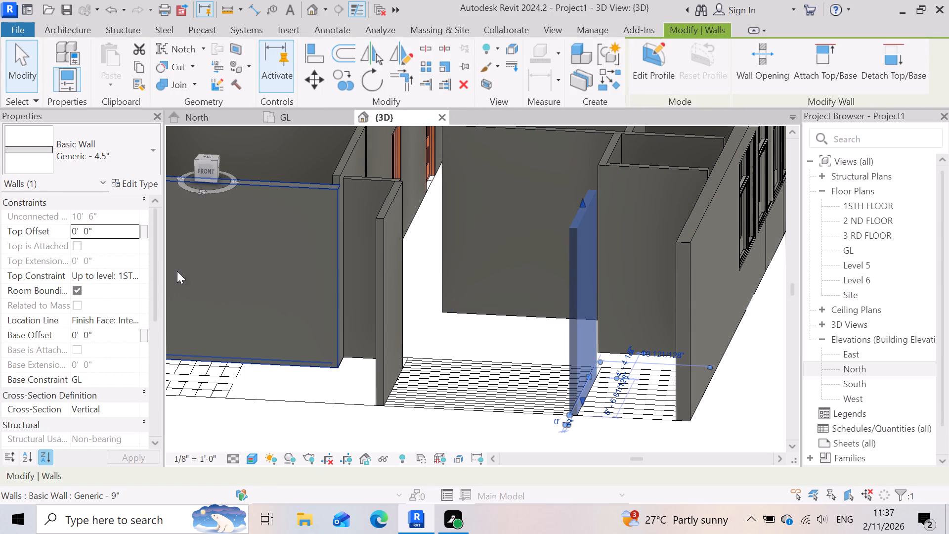
scroll(745, 284, down, 3)
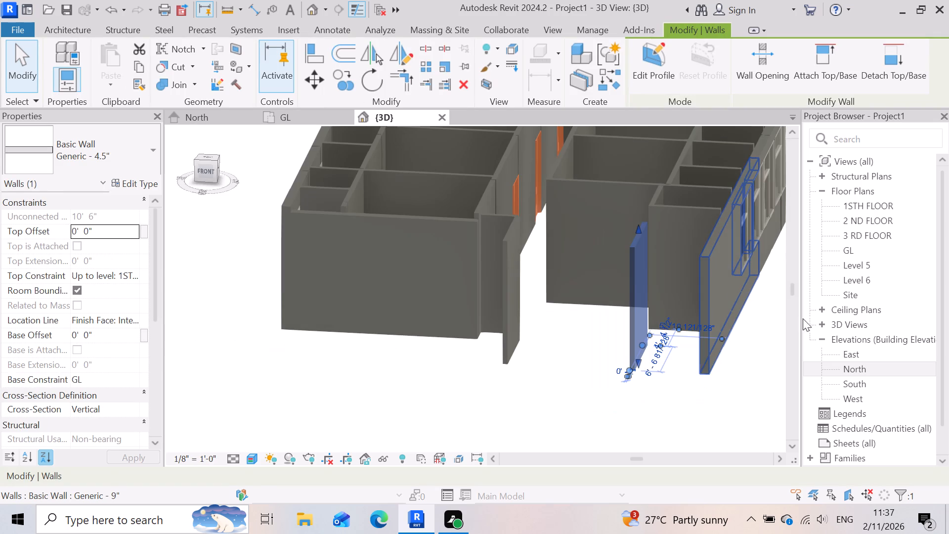
scroll(630, 285, down, 2)
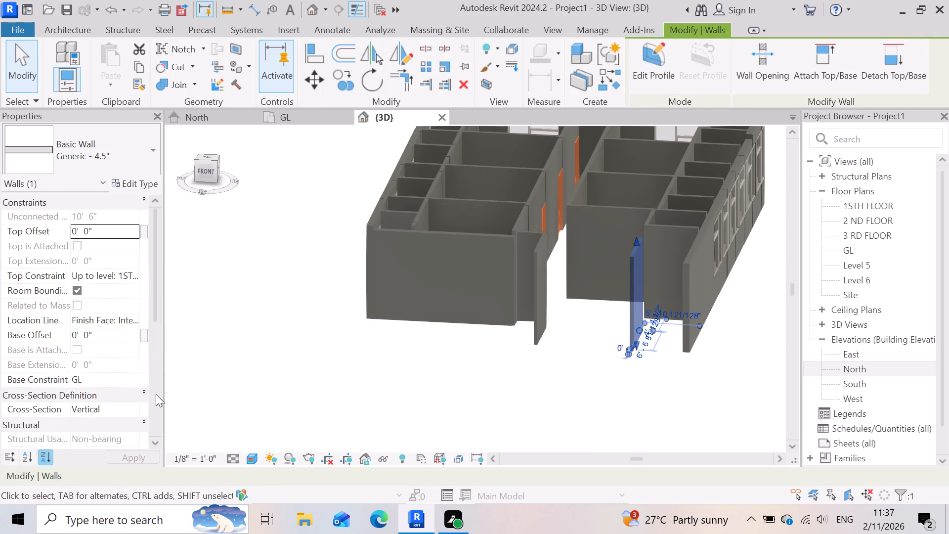
Examine the ground-level walls in the North elevation against the GL and 1STH FLOOR levels.
double_click(896, 367)
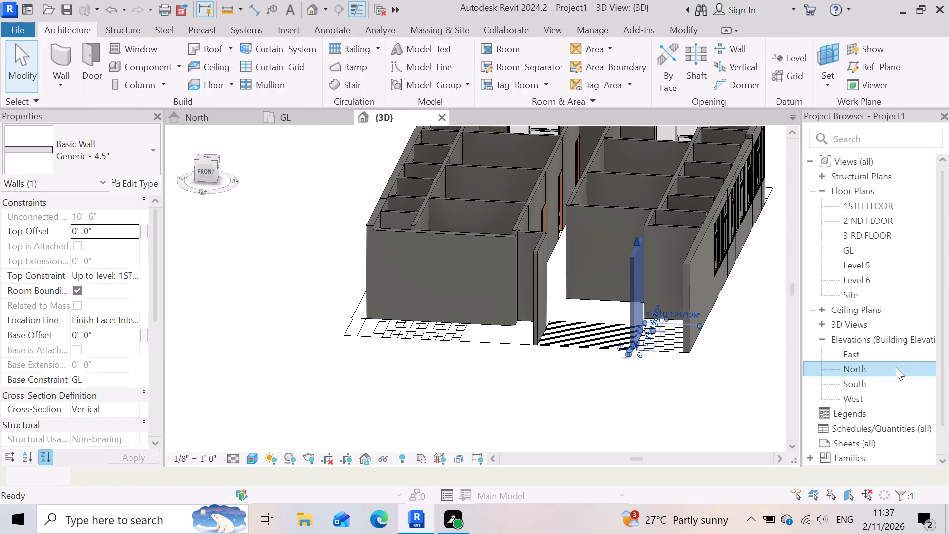
click(493, 398)
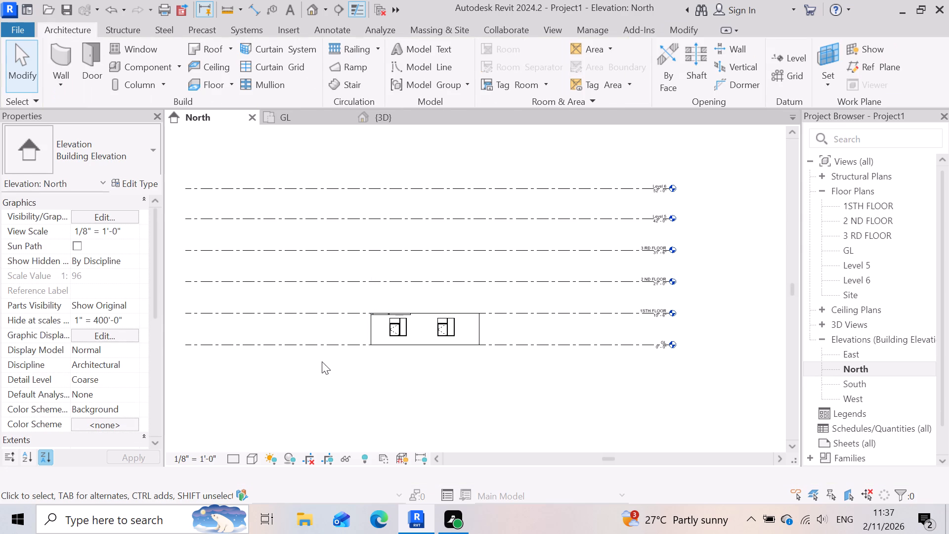
scroll(322, 360, up, 3)
scroll(432, 282, up, 7)
scroll(577, 313, down, 4)
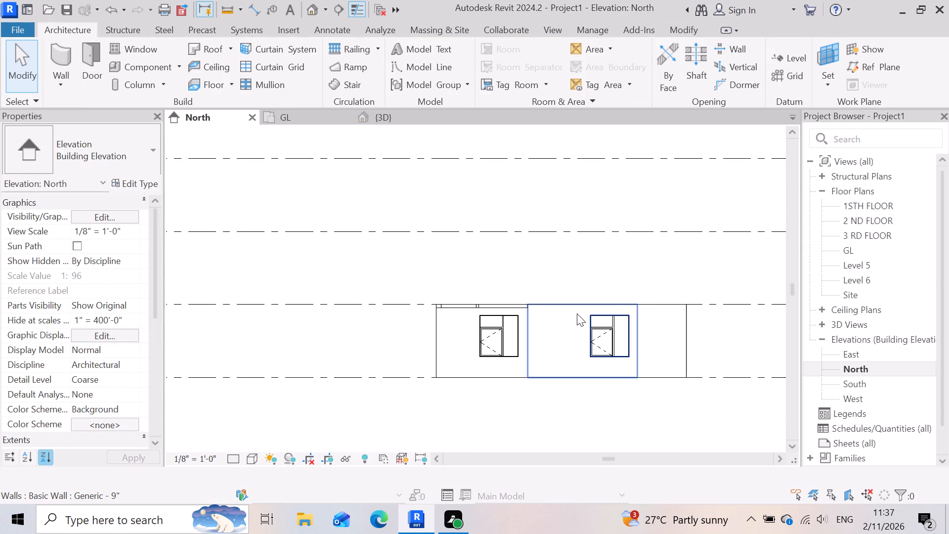
scroll(577, 313, down, 3)
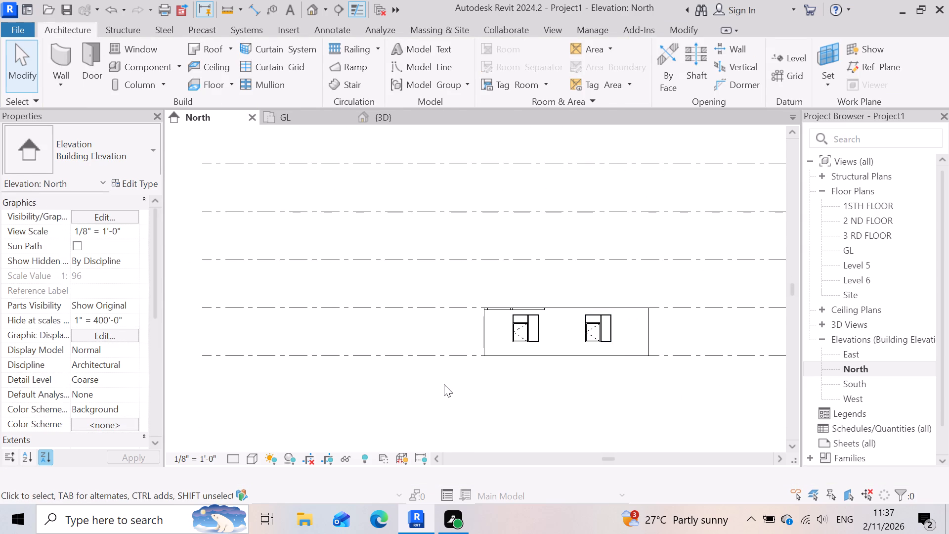
scroll(444, 383, down, 2)
drag(465, 342, 472, 327)
click(455, 412)
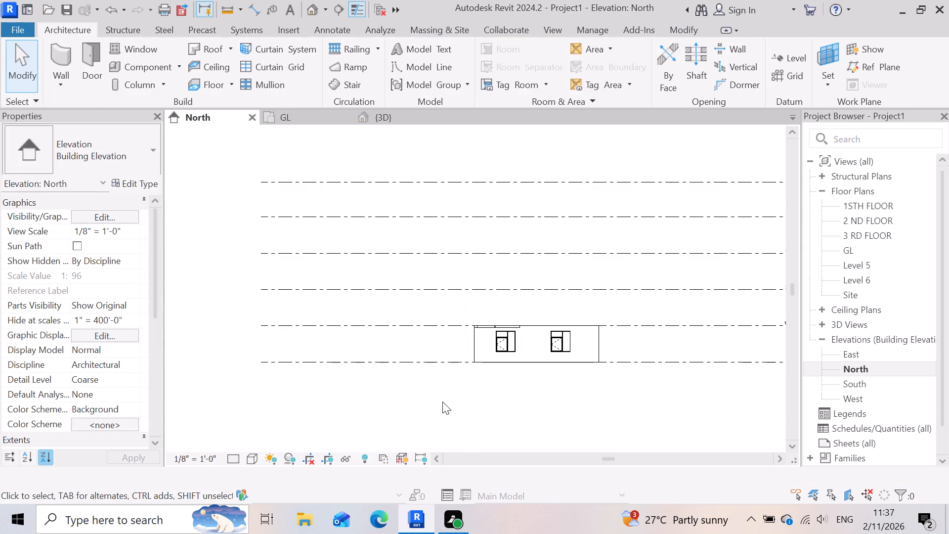
drag(438, 378, 655, 299)
click(655, 299)
drag(459, 389, 626, 311)
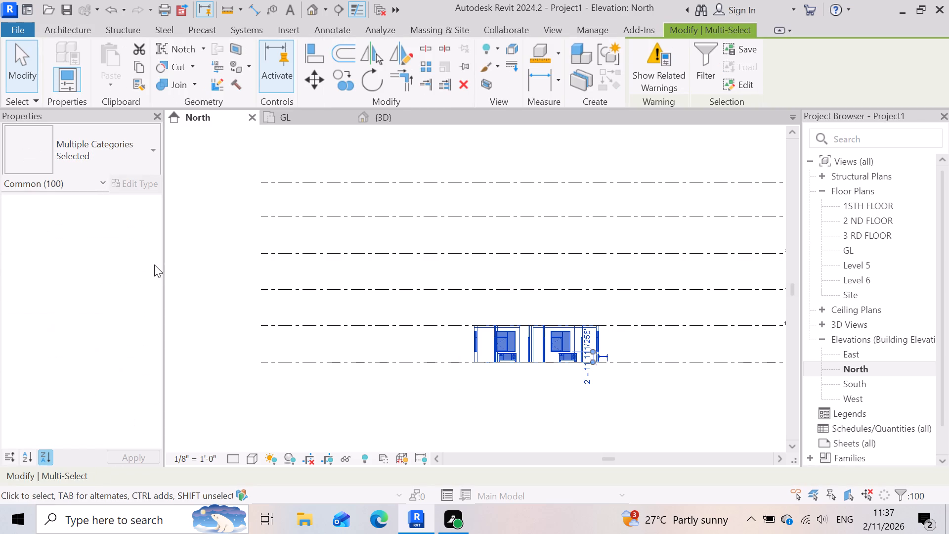
click(297, 438)
scroll(407, 359, down, 4)
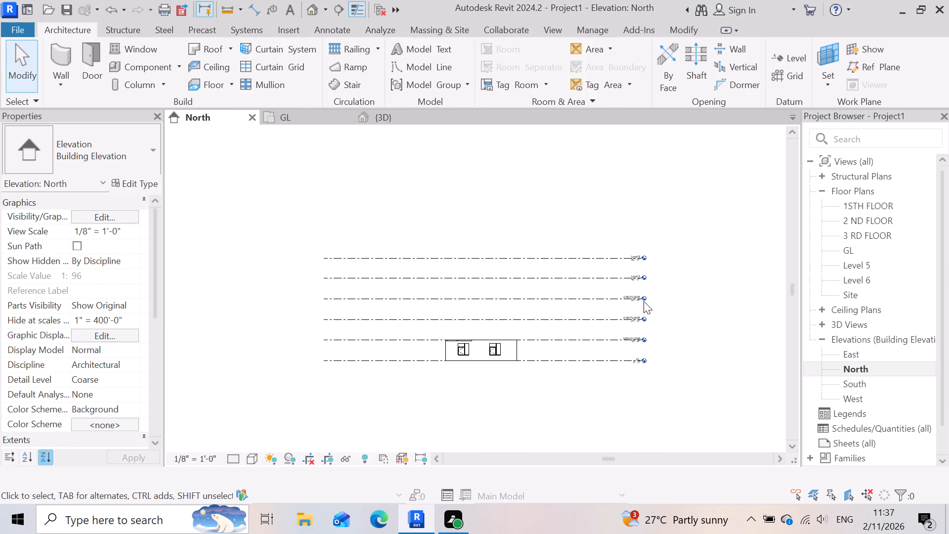
Examine the drawn staircase and entrance steps in 3D, along with the walls beside them.
click(410, 113)
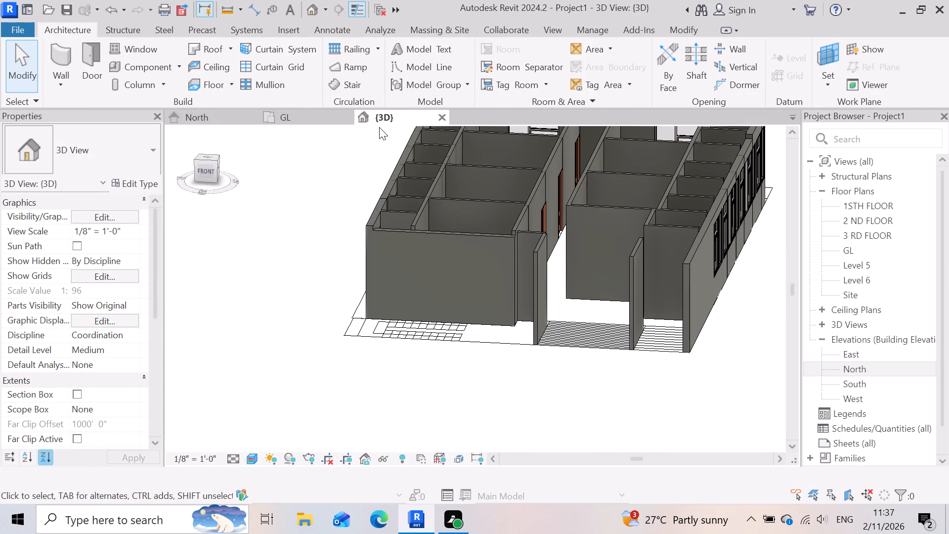
scroll(526, 282, up, 2)
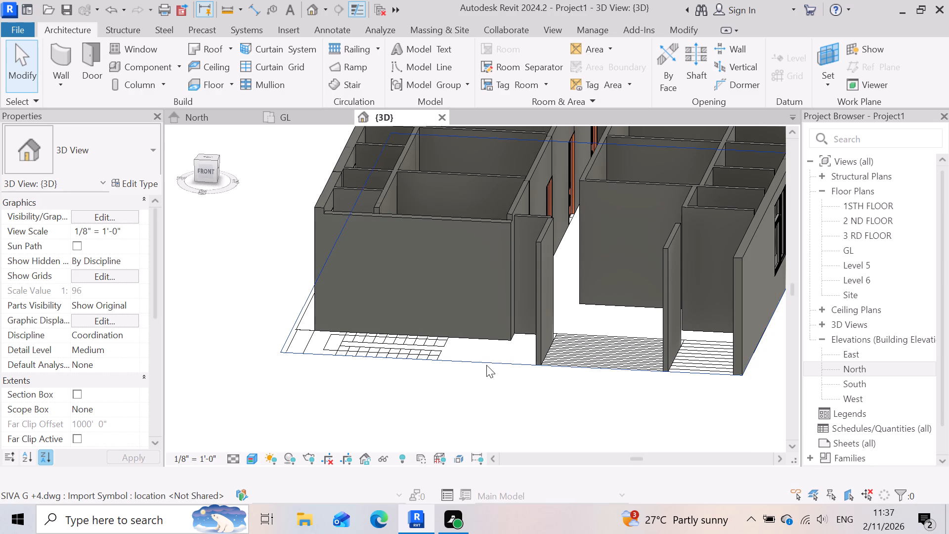
scroll(500, 363, down, 4)
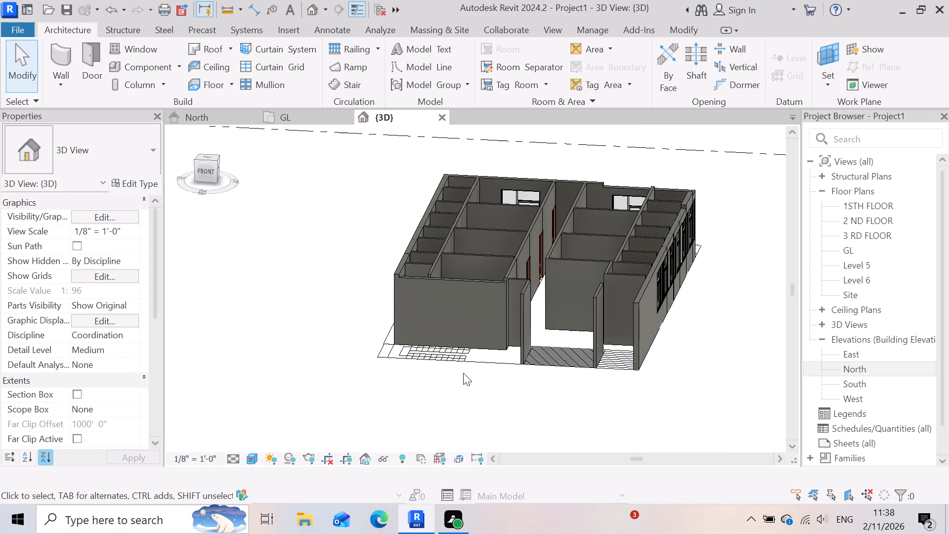
scroll(491, 376, up, 3)
scroll(627, 354, up, 1)
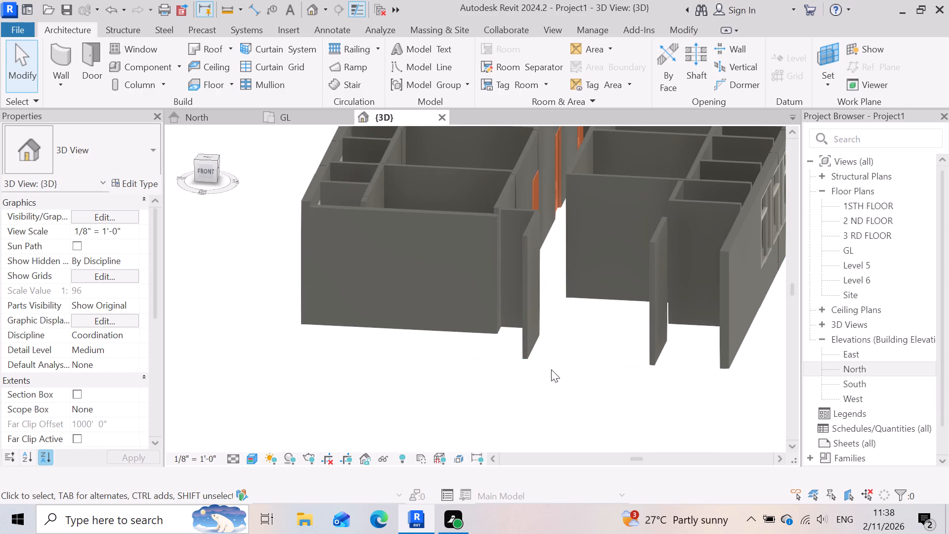
scroll(555, 371, up, 2)
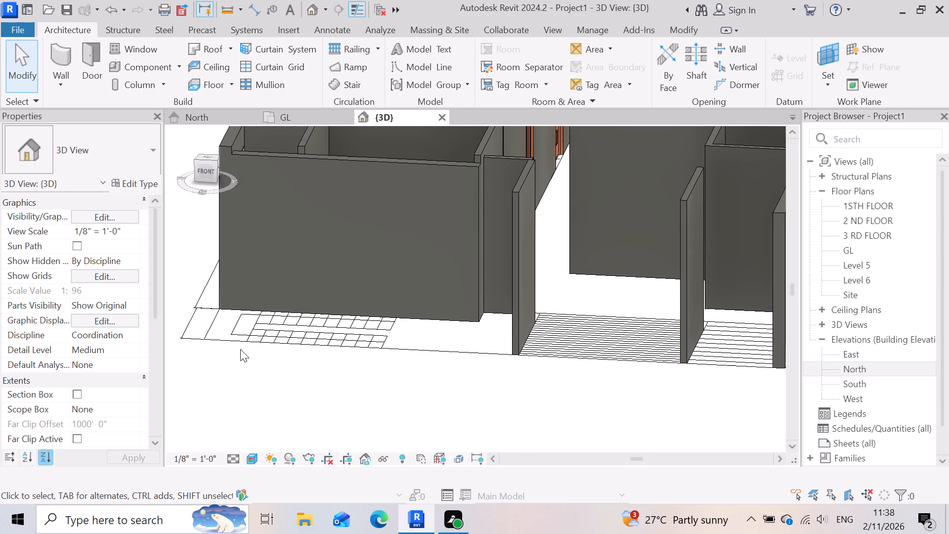
scroll(213, 340, up, 4)
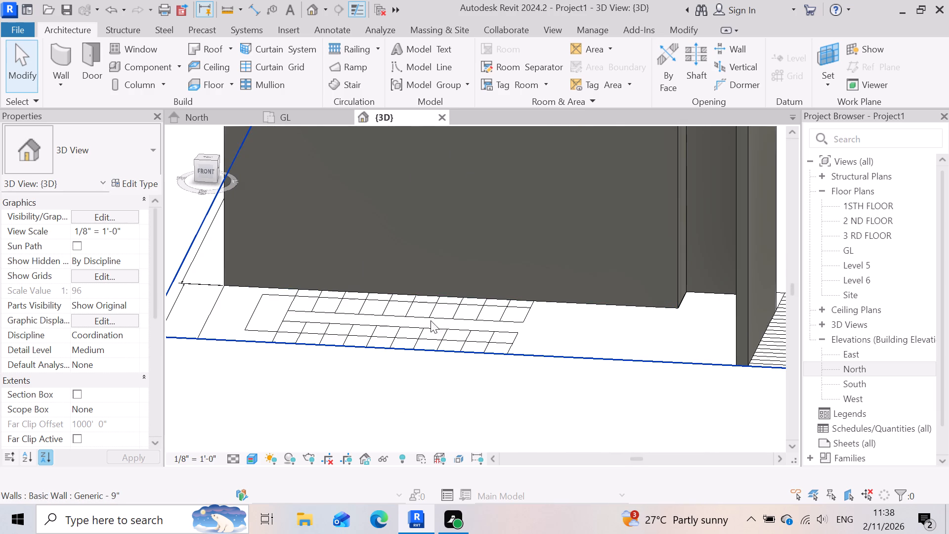
scroll(425, 314, down, 2)
scroll(295, 337, down, 7)
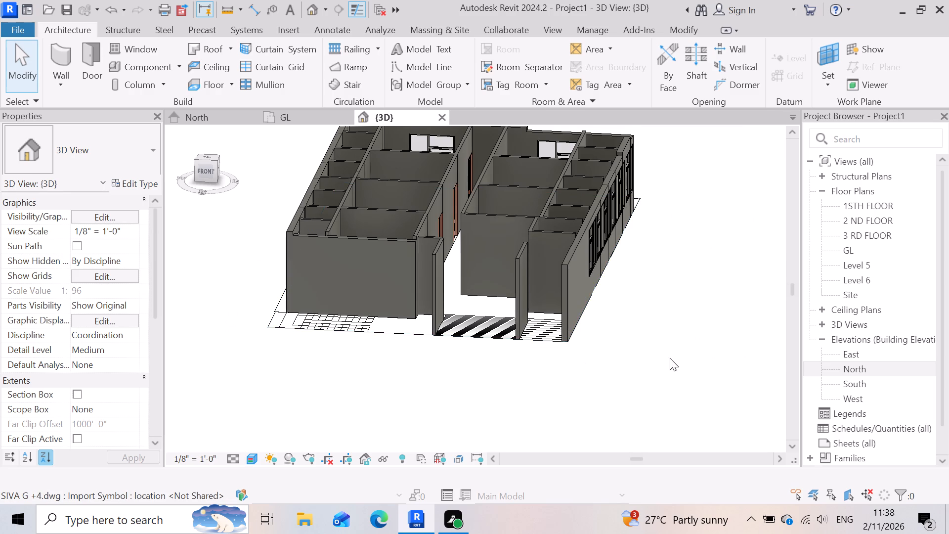
scroll(569, 351, up, 6)
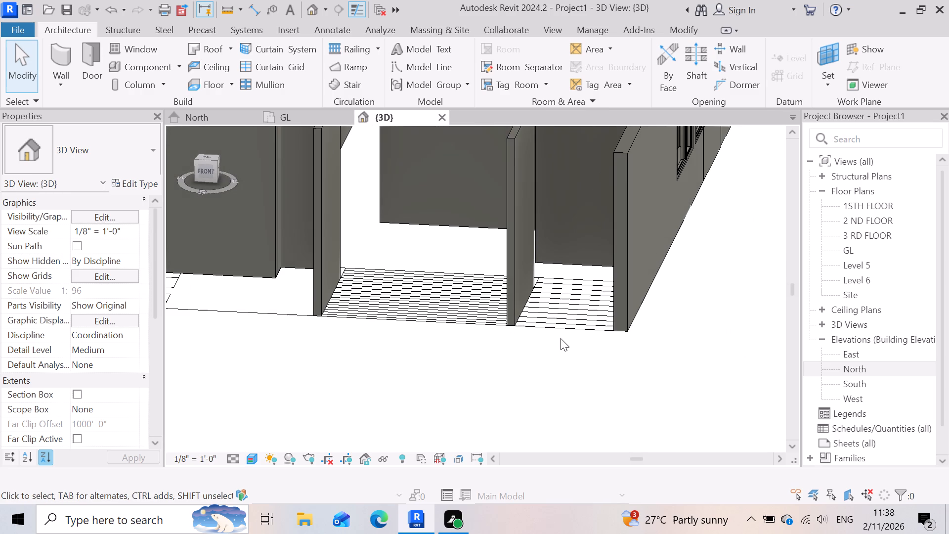
scroll(559, 337, up, 2)
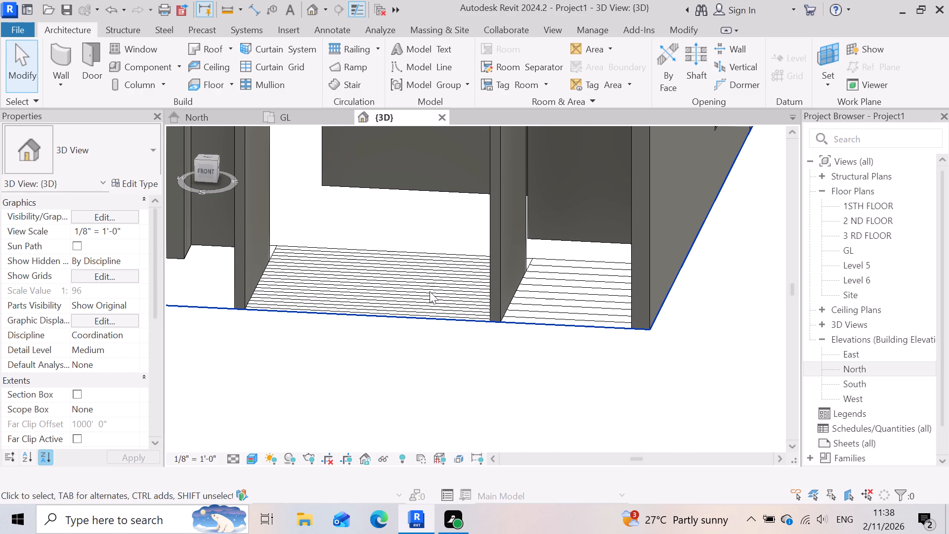
scroll(543, 350, down, 2)
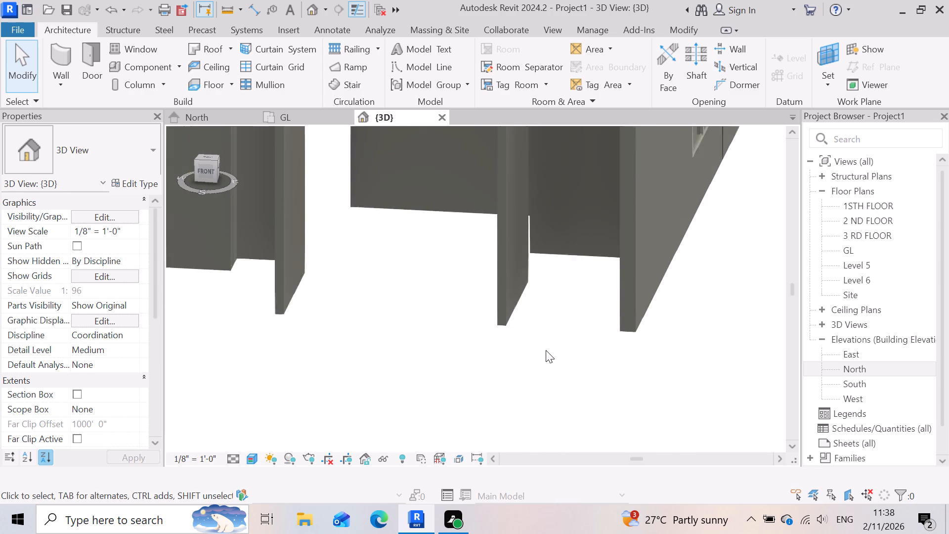
scroll(546, 350, down, 4)
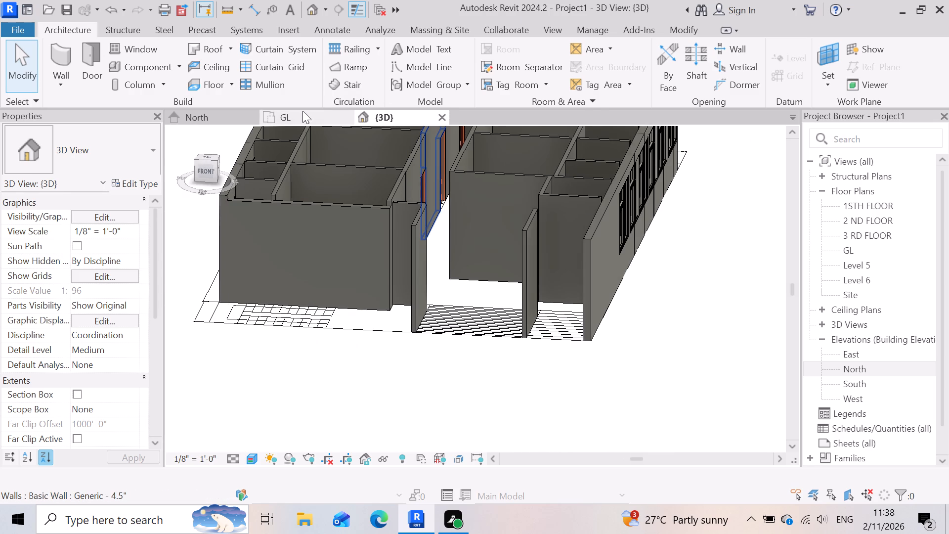
Examine the drawn staircase and both flights of entrance steps in the GL plan.
click(302, 111)
scroll(463, 219, down, 16)
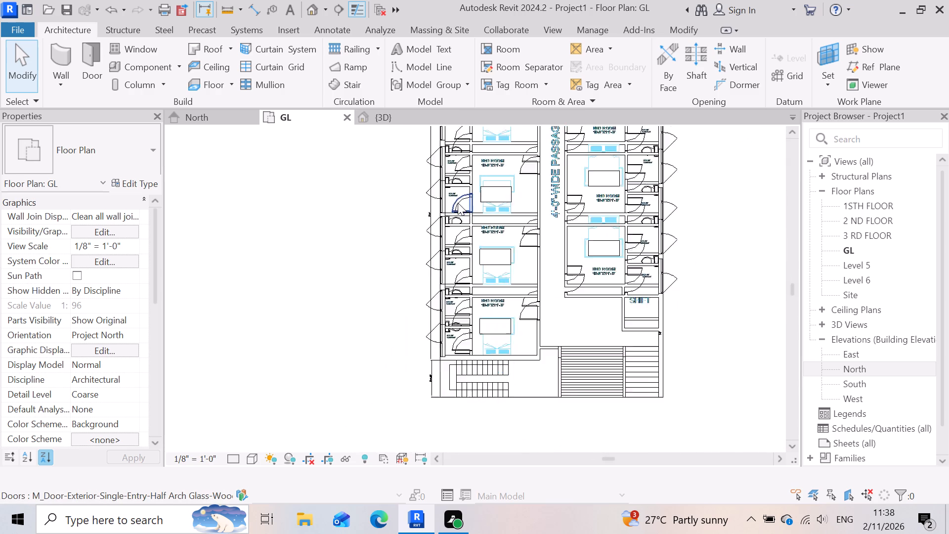
scroll(517, 335, up, 10)
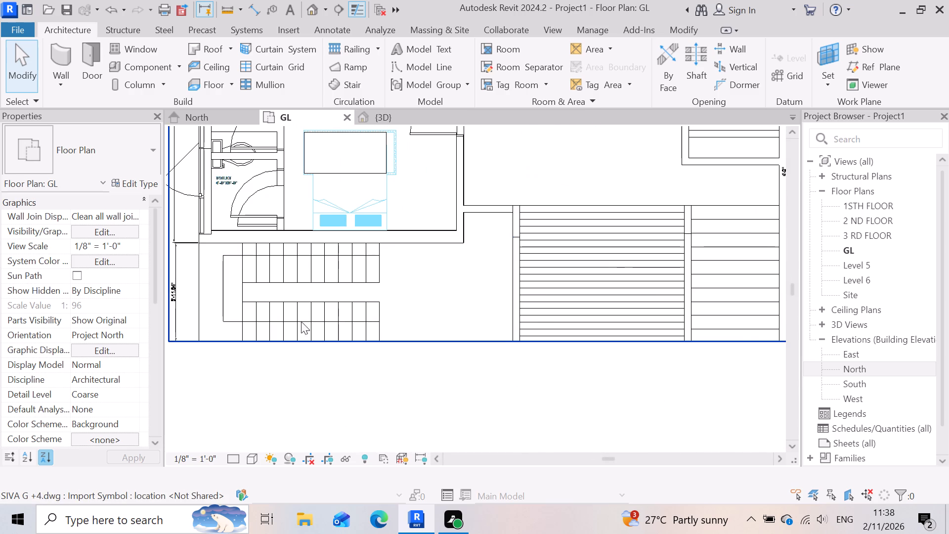
scroll(471, 216, up, 3)
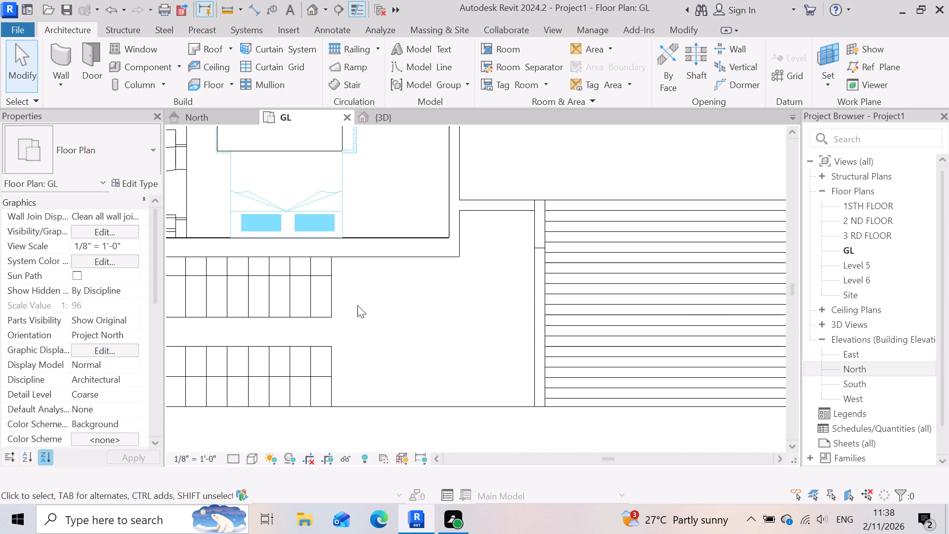
scroll(516, 229, up, 4)
scroll(322, 248, down, 8)
scroll(458, 354, up, 3)
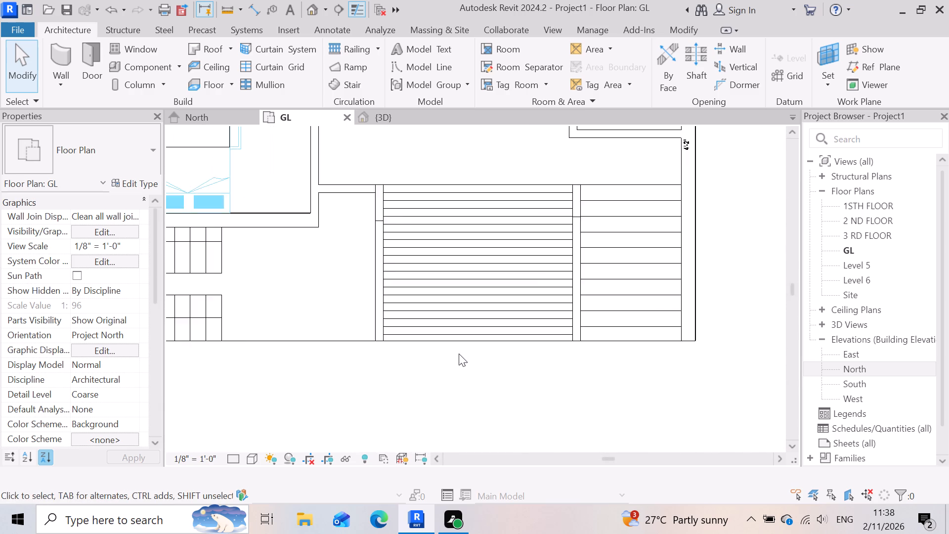
Examine the imported SIVA G +4 drawing's entrance steps, their flanking walls and the adjacent staircase in the GL plan.
scroll(662, 356, down, 4)
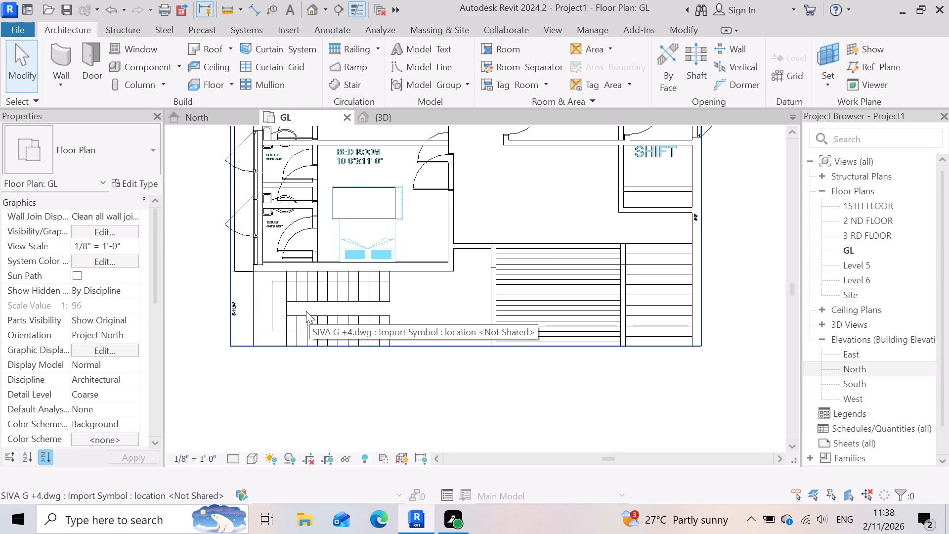
scroll(332, 327, down, 1)
scroll(549, 256, up, 5)
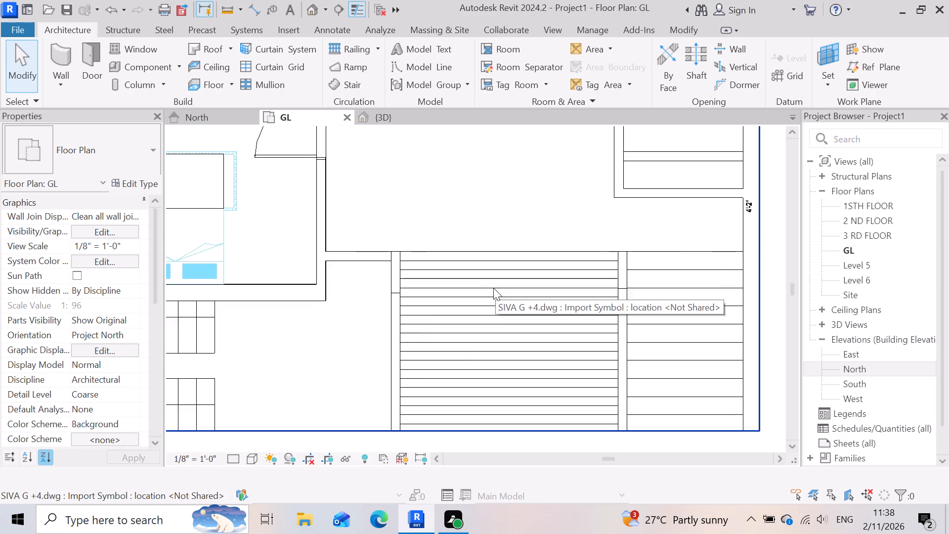
scroll(493, 288, up, 4)
click(508, 241)
scroll(550, 228, down, 4)
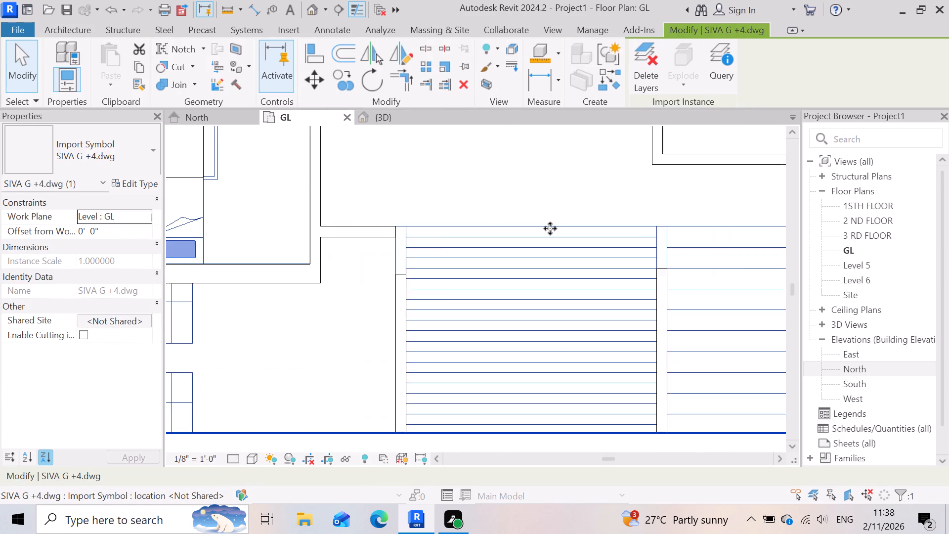
scroll(550, 228, down, 3)
click(396, 315)
scroll(551, 253, up, 3)
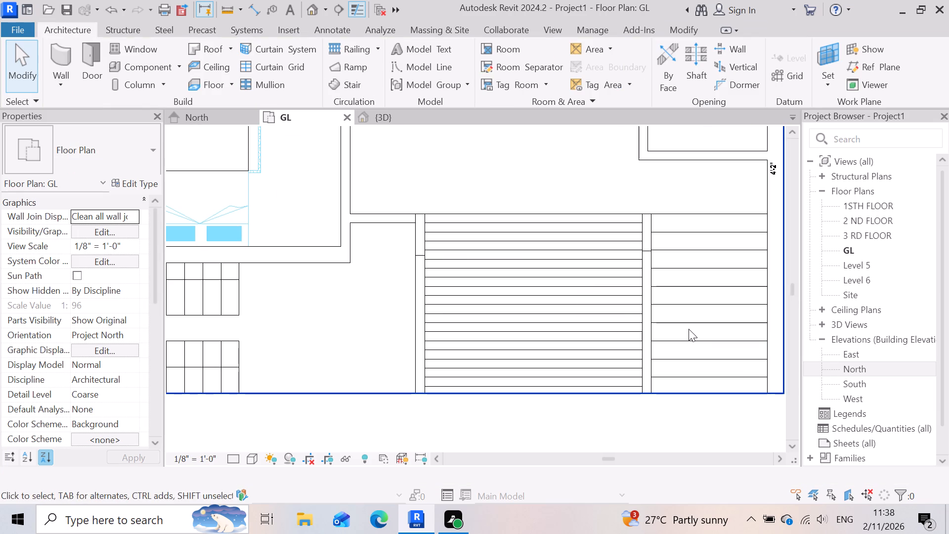
scroll(648, 345, up, 3)
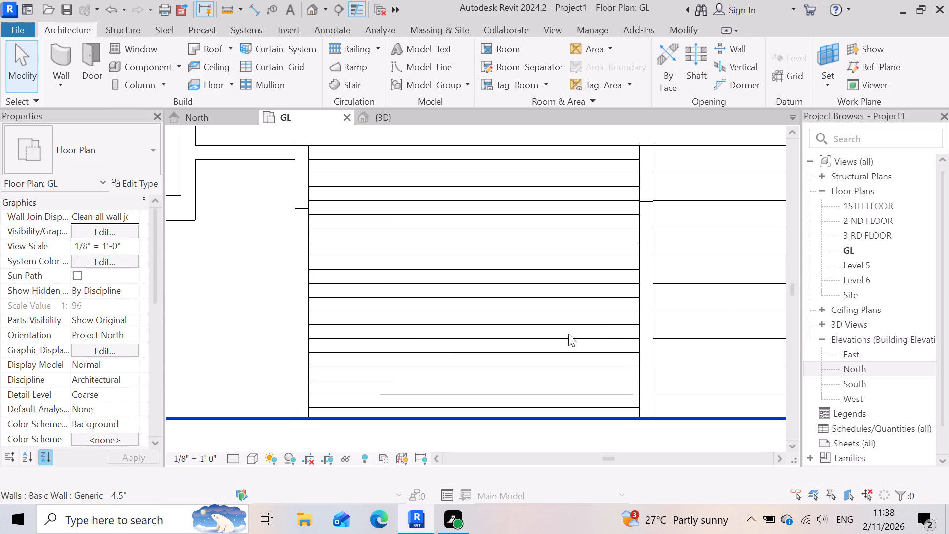
scroll(512, 341, down, 2)
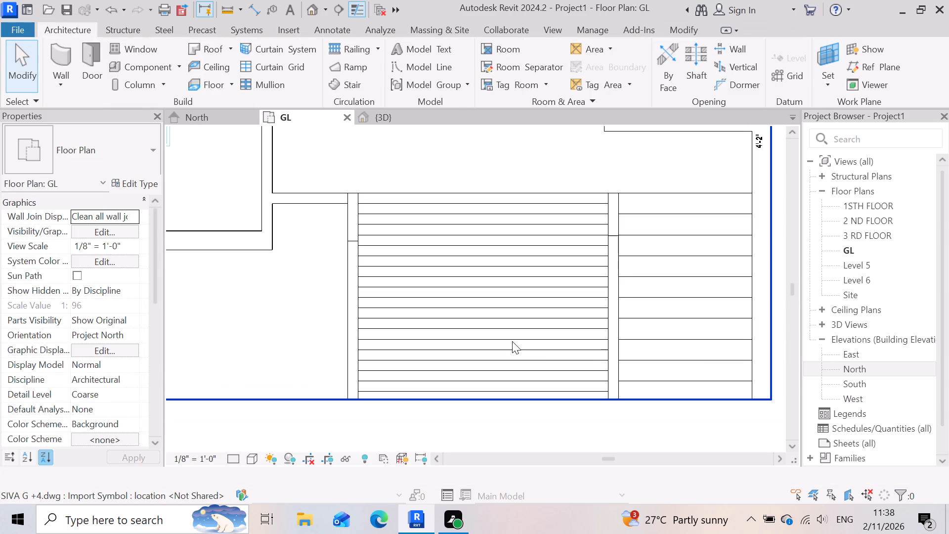
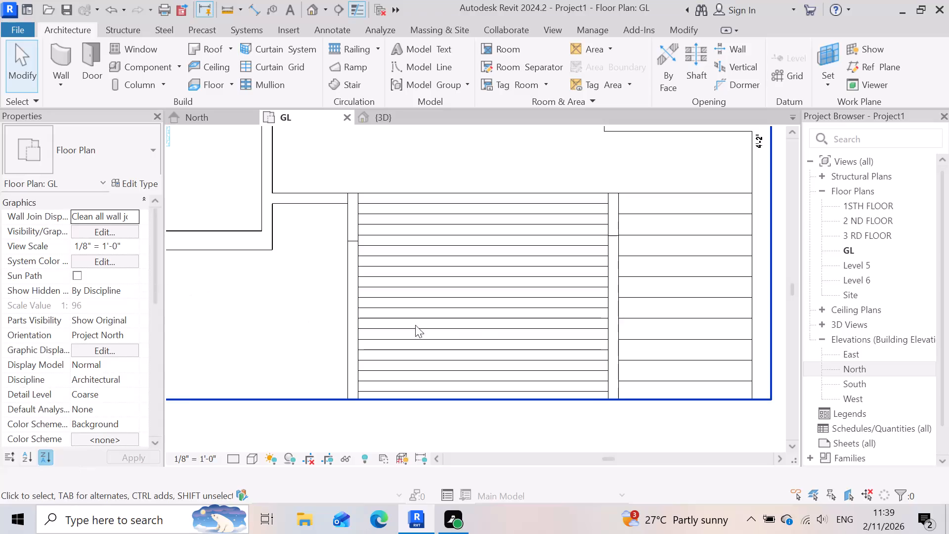
Examine the SHIFT enclosure, the adjoining passage and the entrance steps in the GL plan.
scroll(487, 323, down, 16)
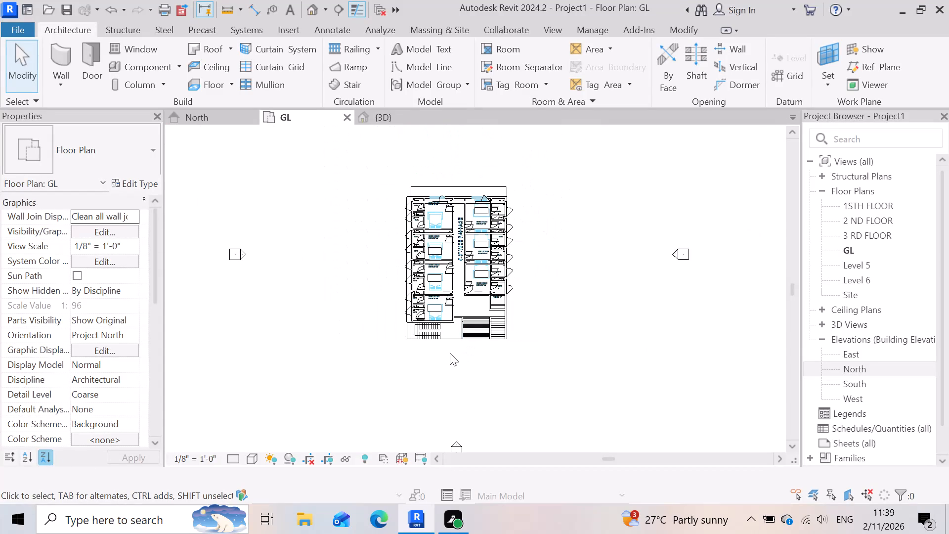
scroll(519, 282, up, 7)
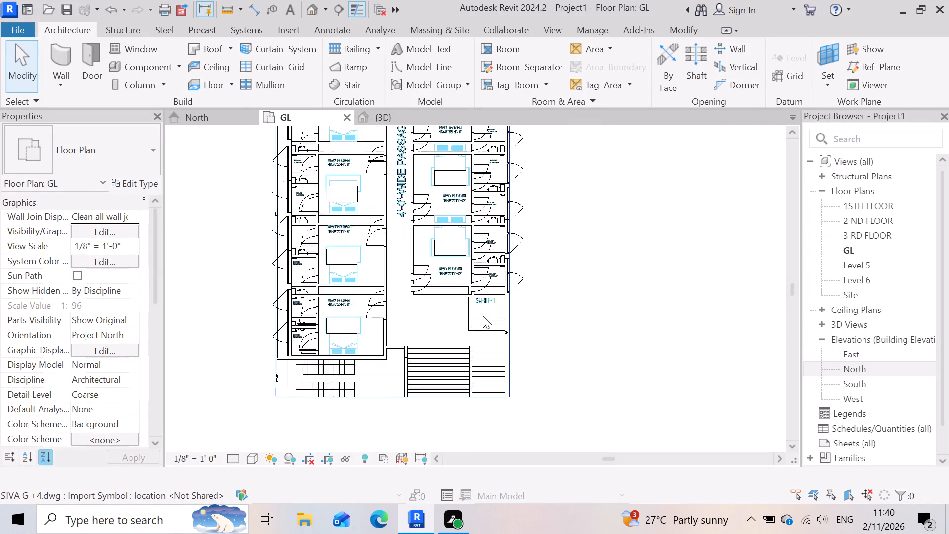
scroll(483, 316, up, 6)
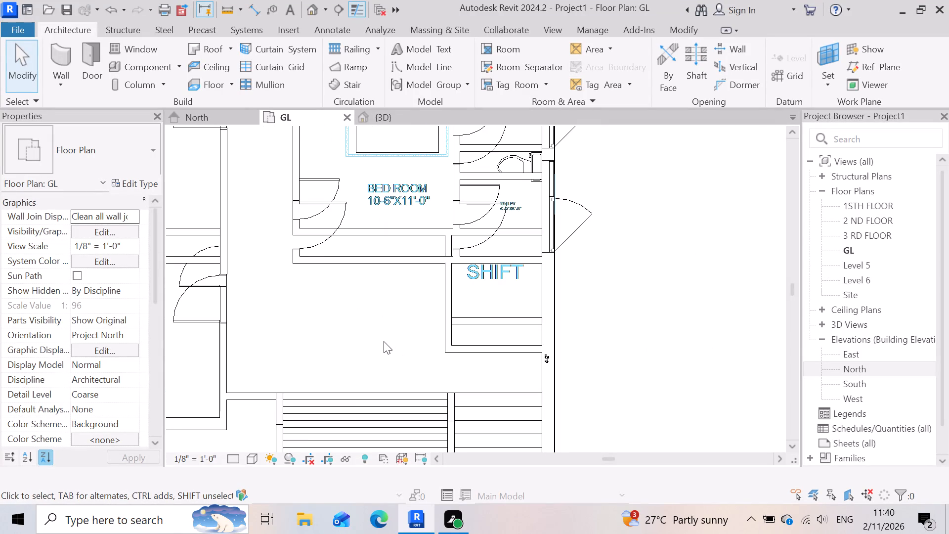
scroll(474, 317, up, 3)
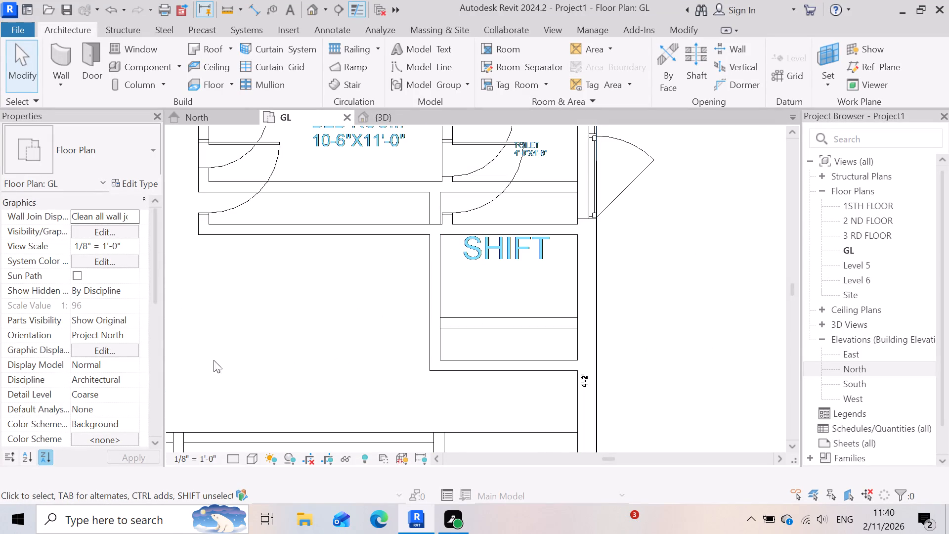
click(546, 325)
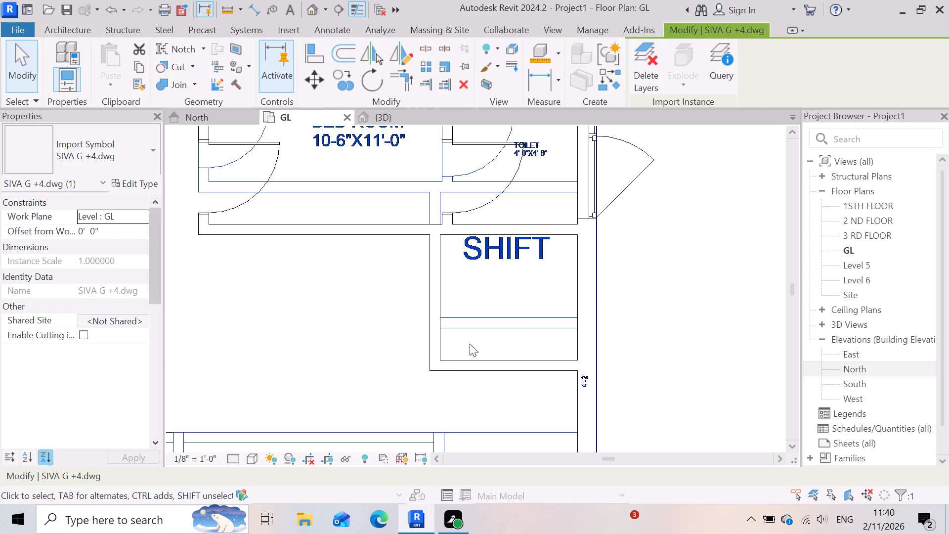
scroll(522, 325, down, 4)
click(409, 357)
scroll(479, 362, up, 3)
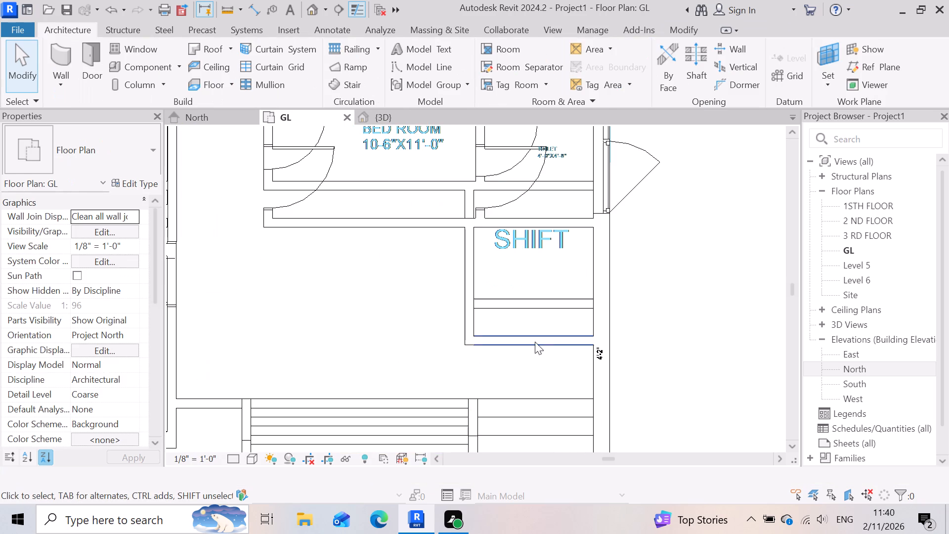
scroll(541, 339, down, 11)
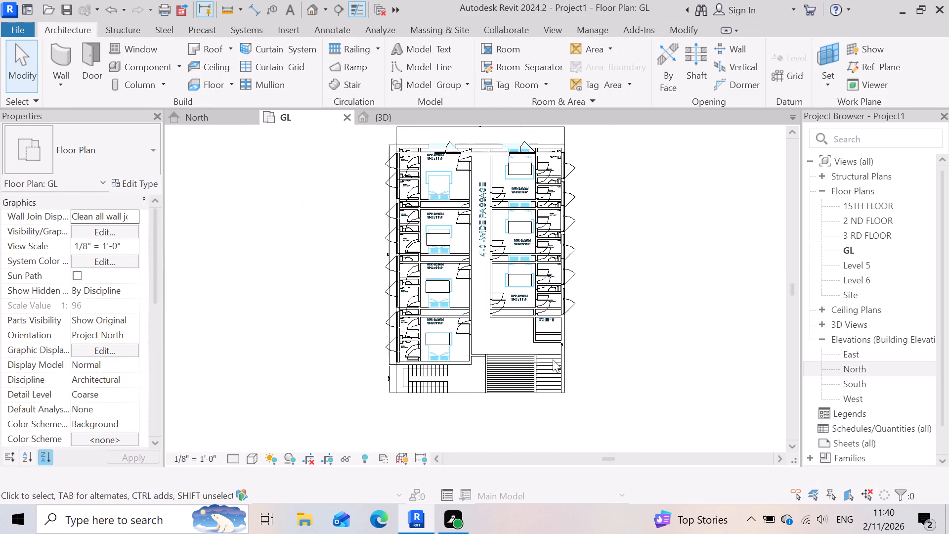
scroll(538, 405, up, 6)
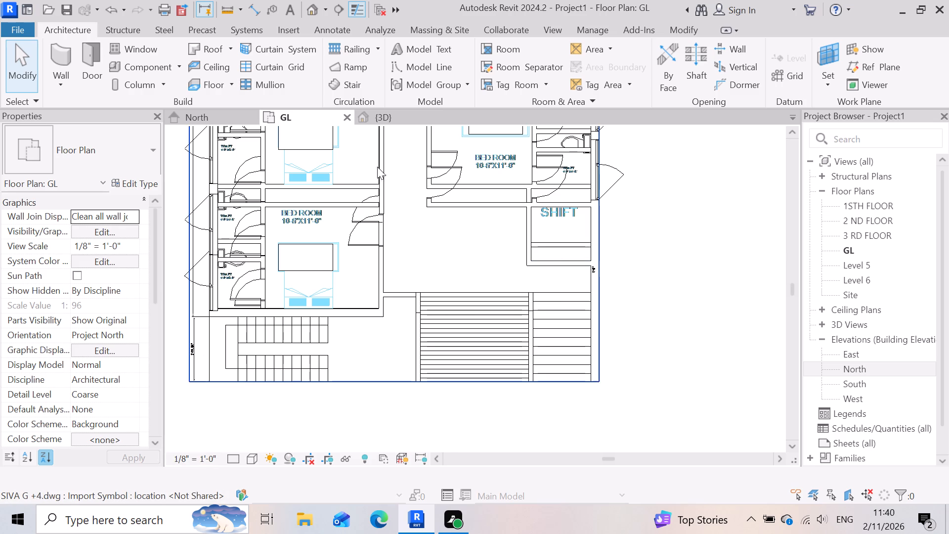
Compare the entrance steps and their flanking walls in 3D with the same area of the GL plan.
click(412, 120)
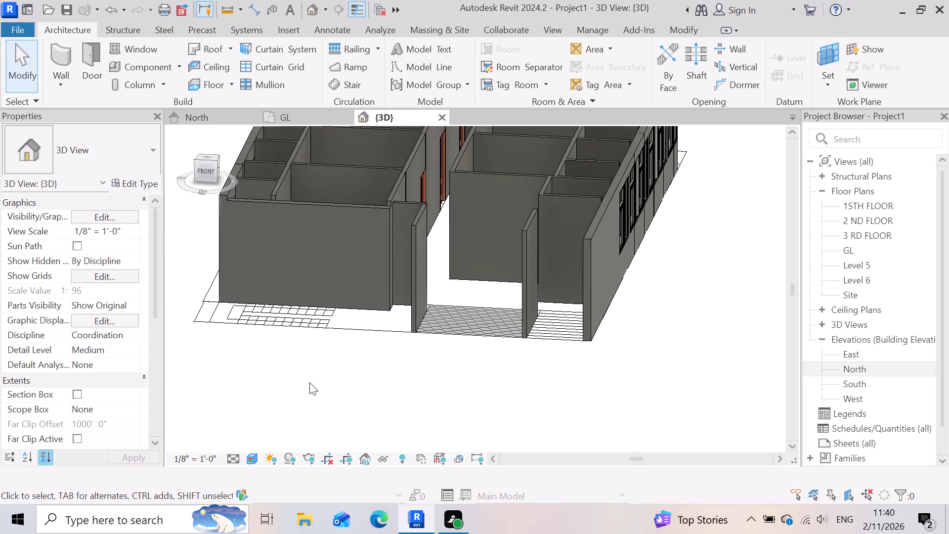
scroll(456, 319, up, 3)
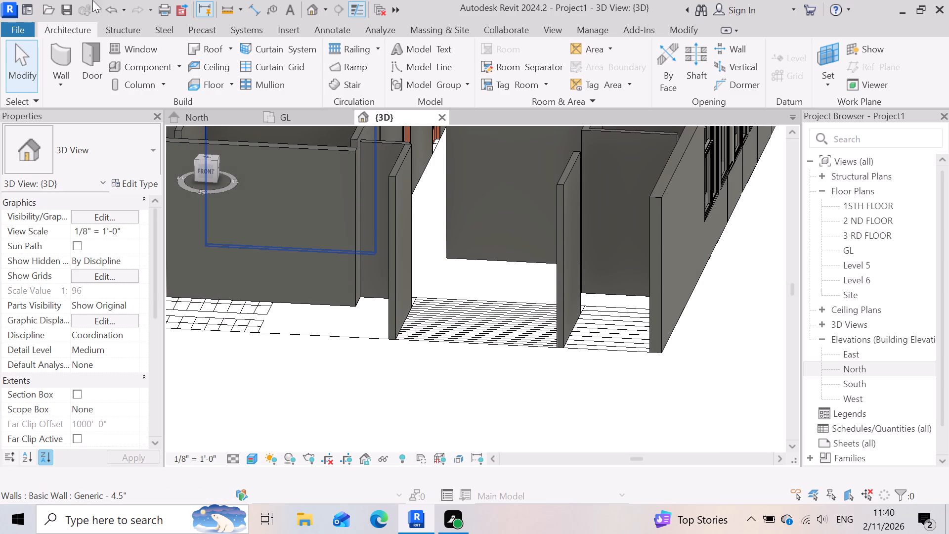
click(307, 115)
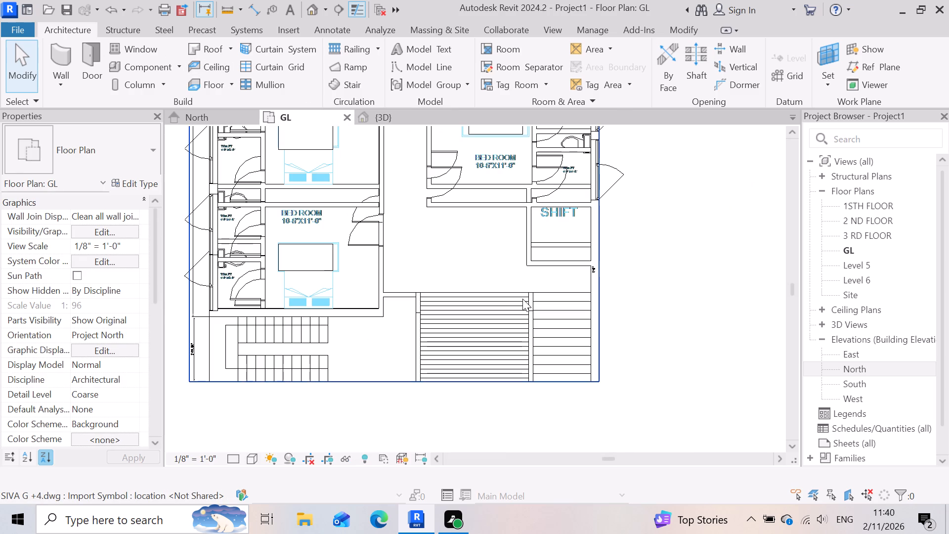
scroll(523, 297, down, 3)
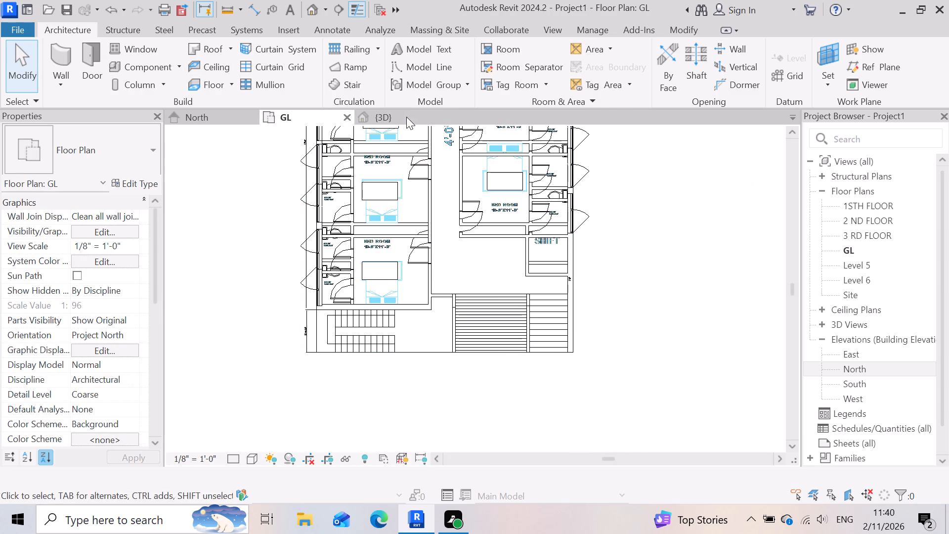
click(408, 117)
scroll(591, 304, down, 3)
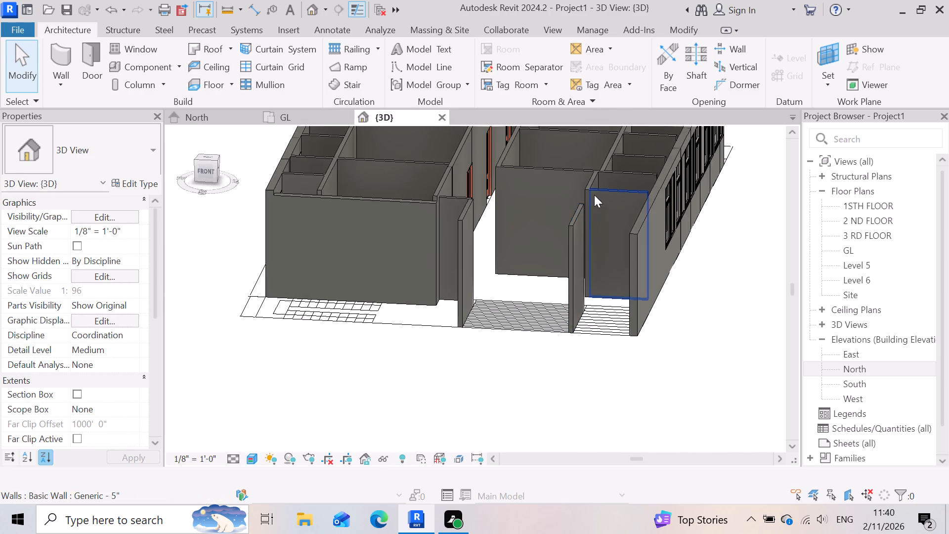
scroll(594, 195, up, 2)
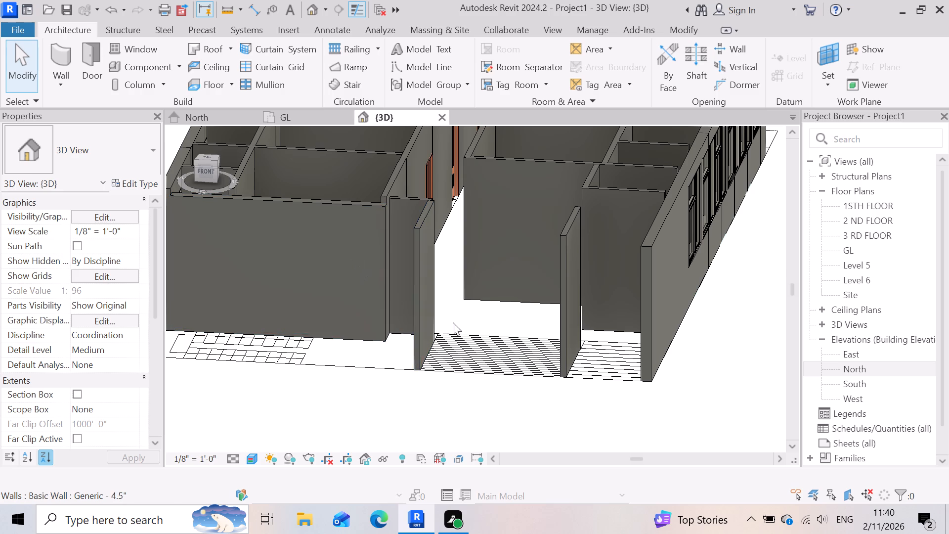
scroll(525, 358, up, 3)
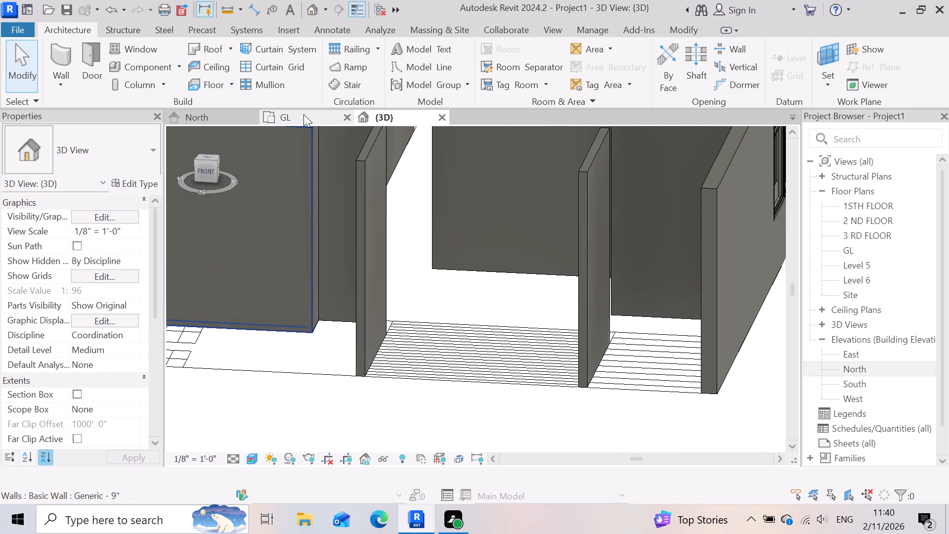
Examine the staircase, both flights of entrance steps and the wall junctions at their inner edge in the GL plan.
click(303, 114)
scroll(516, 338, up, 3)
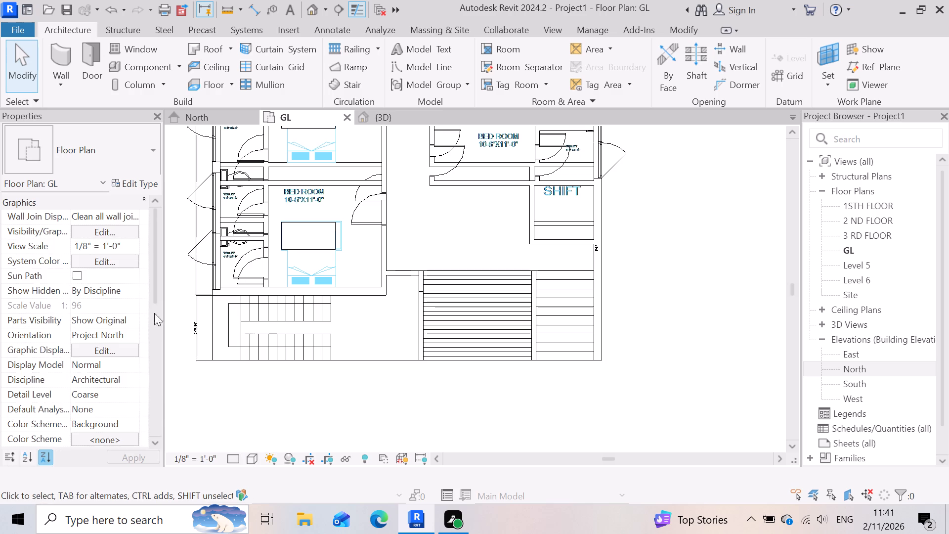
scroll(610, 333, up, 4)
scroll(715, 366, down, 4)
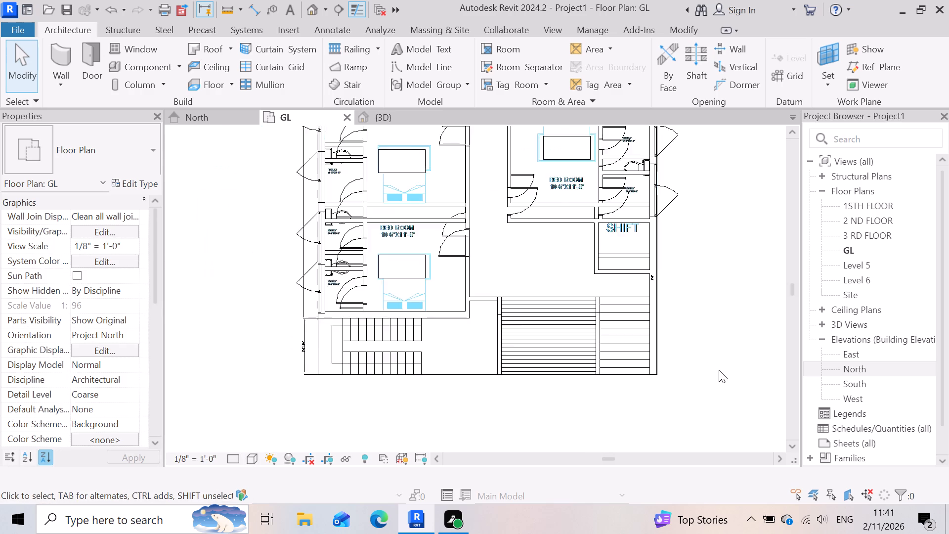
scroll(719, 370, down, 3)
scroll(532, 387, up, 3)
scroll(357, 328, up, 3)
scroll(503, 362, down, 2)
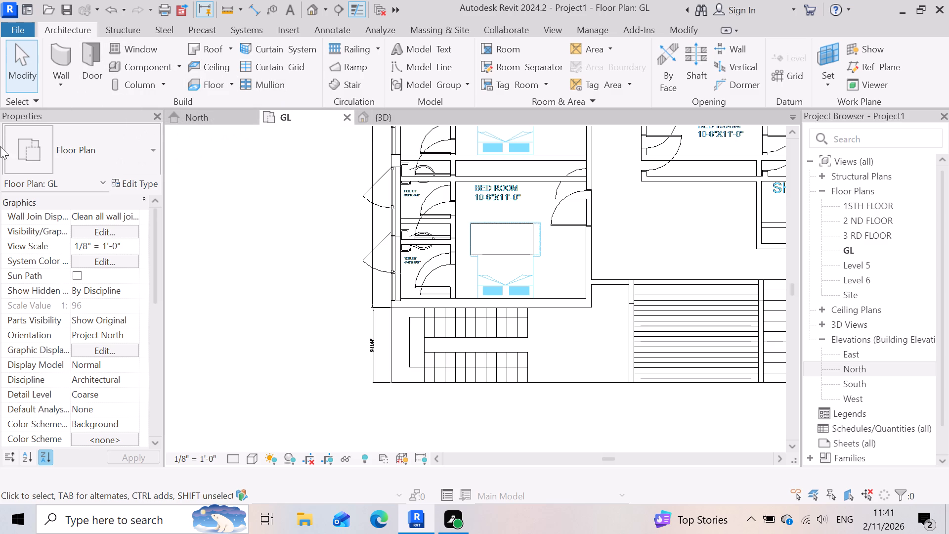
scroll(188, 261, down, 2)
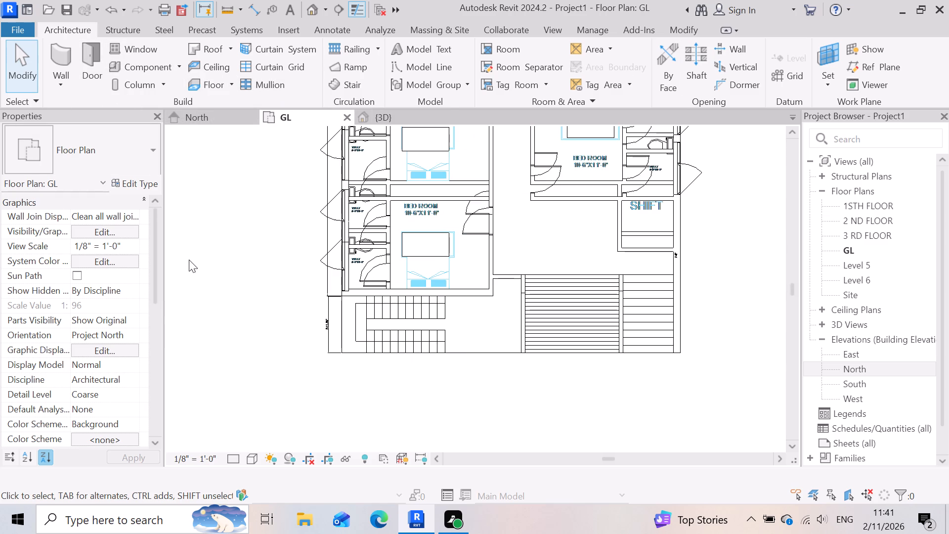
scroll(352, 342, down, 2)
scroll(329, 320, up, 2)
scroll(336, 184, up, 1)
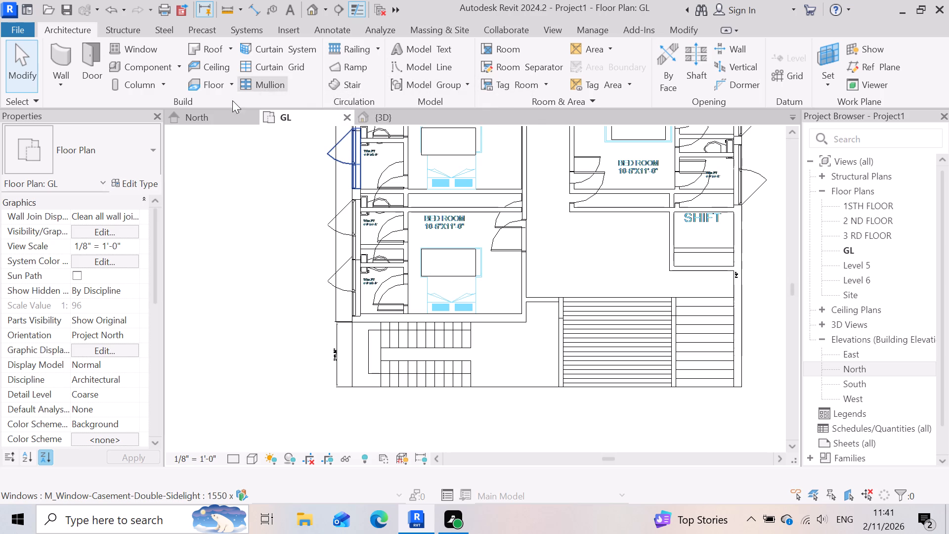
scroll(691, 340, up, 5)
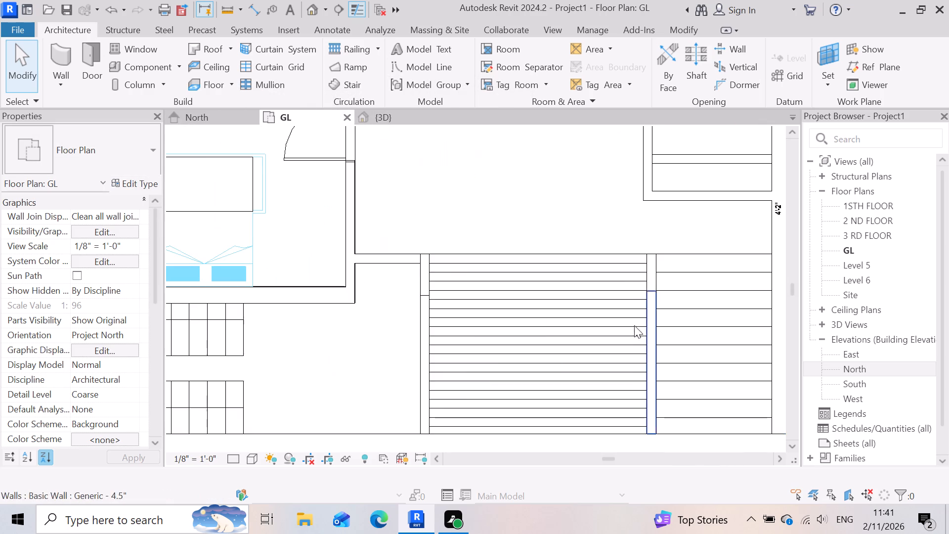
scroll(419, 287, up, 6)
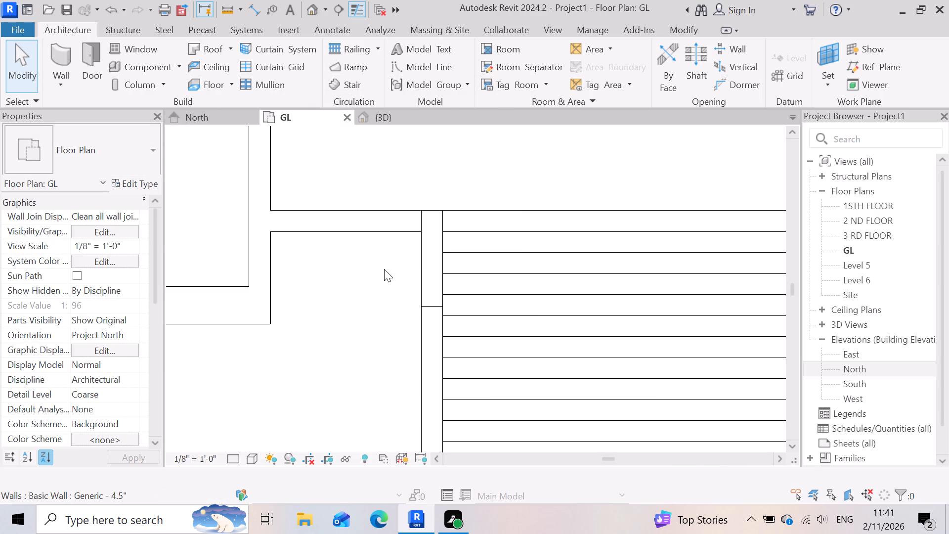
scroll(373, 251, down, 7)
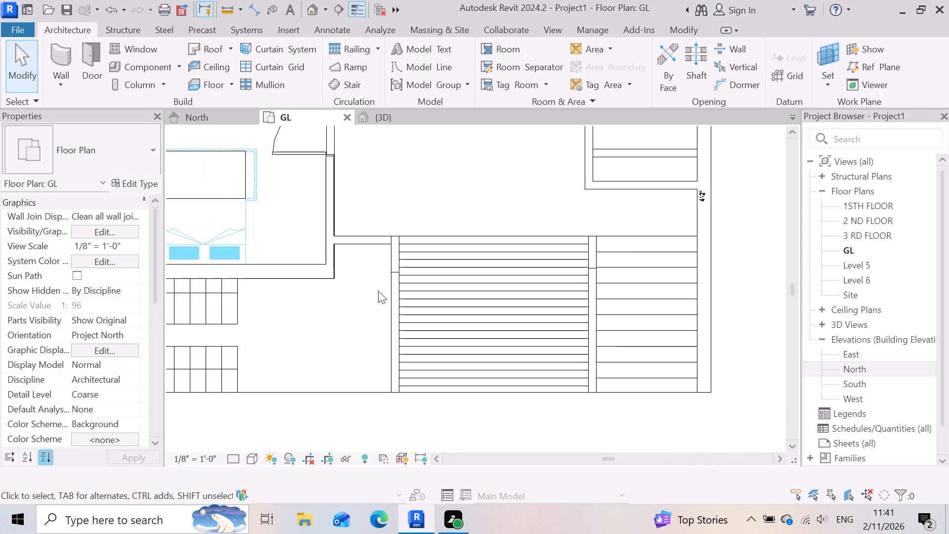
scroll(450, 305, down, 2)
scroll(450, 295, up, 2)
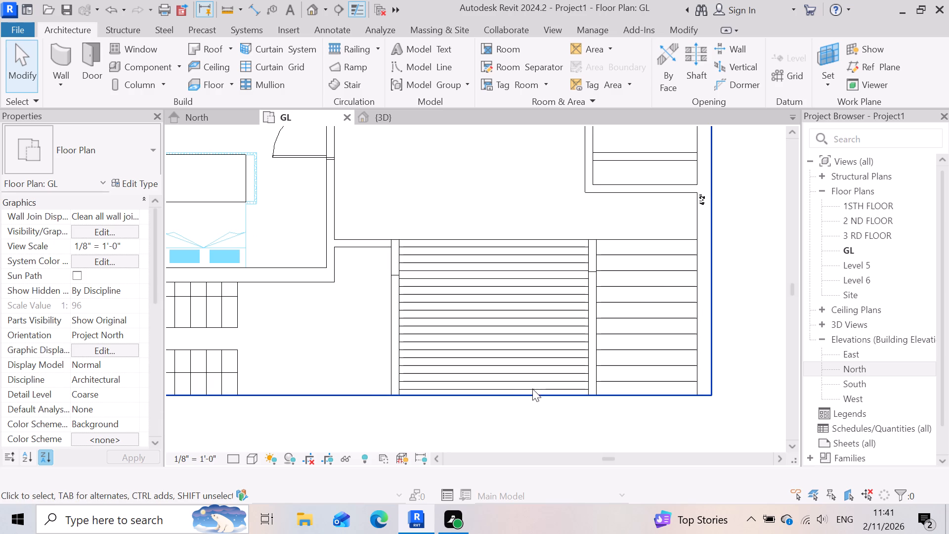
scroll(624, 284, up, 2)
scroll(517, 287, up, 2)
scroll(376, 352, down, 3)
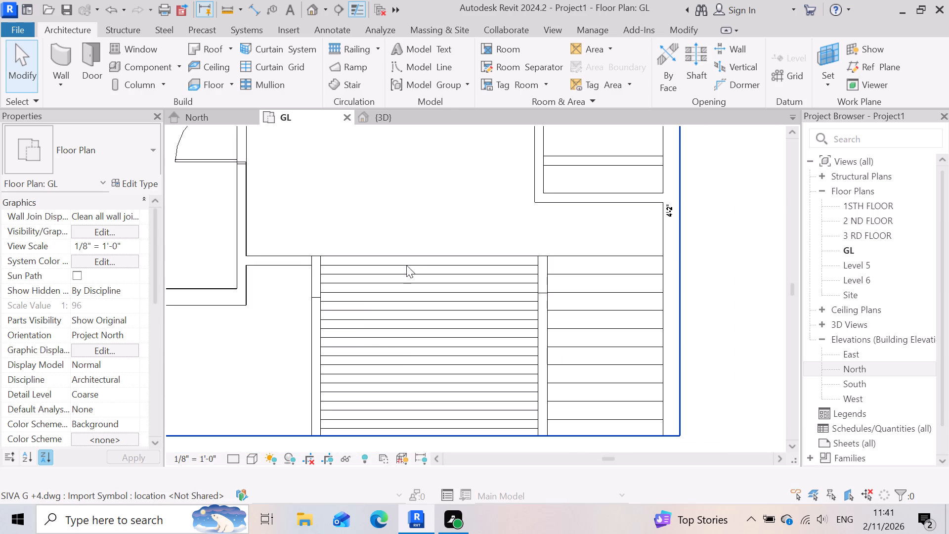
Draw a Generic - 5" wall about 10'-7" long from GL up to 1STH FLOOR, along the inner edge of the wider entrance steps.
scroll(404, 260, up, 3)
click(59, 51)
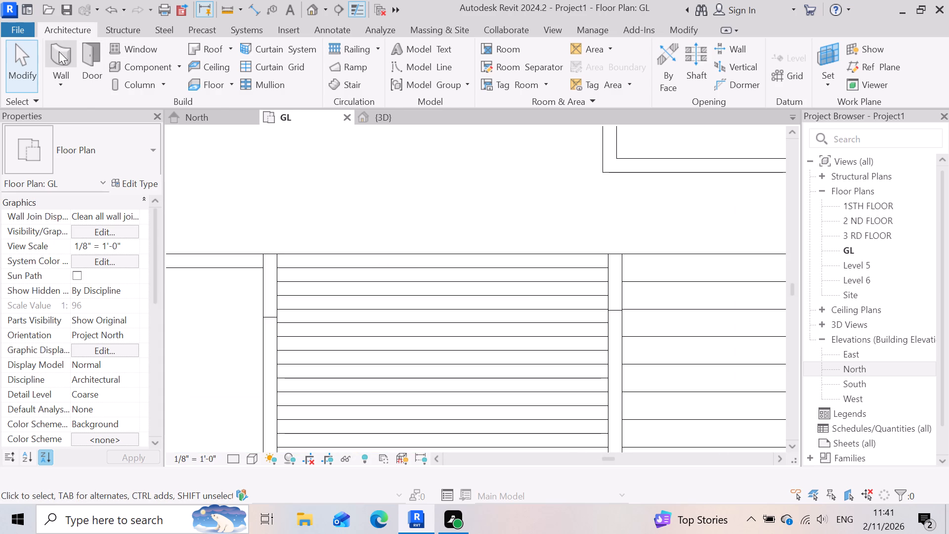
scroll(268, 277, up, 2)
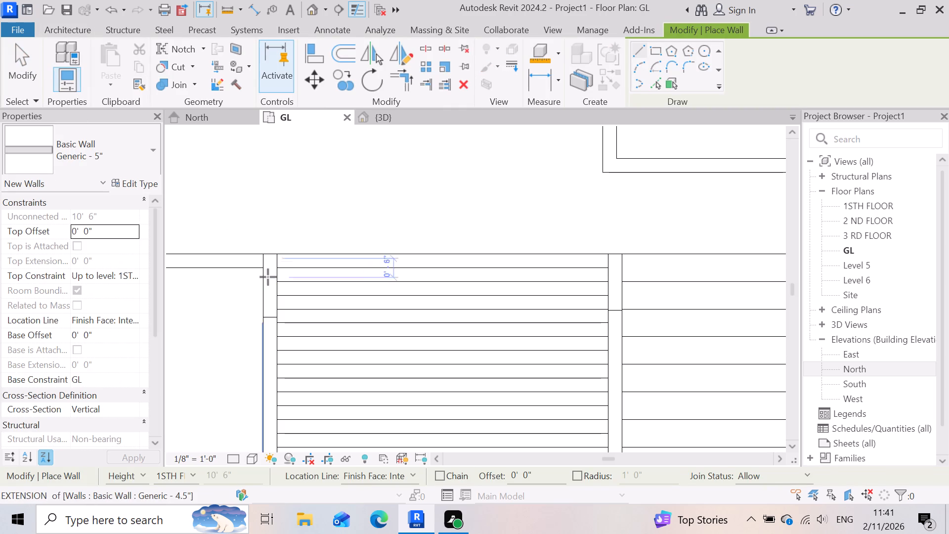
scroll(268, 277, up, 1)
click(260, 264)
scroll(235, 252, down, 3)
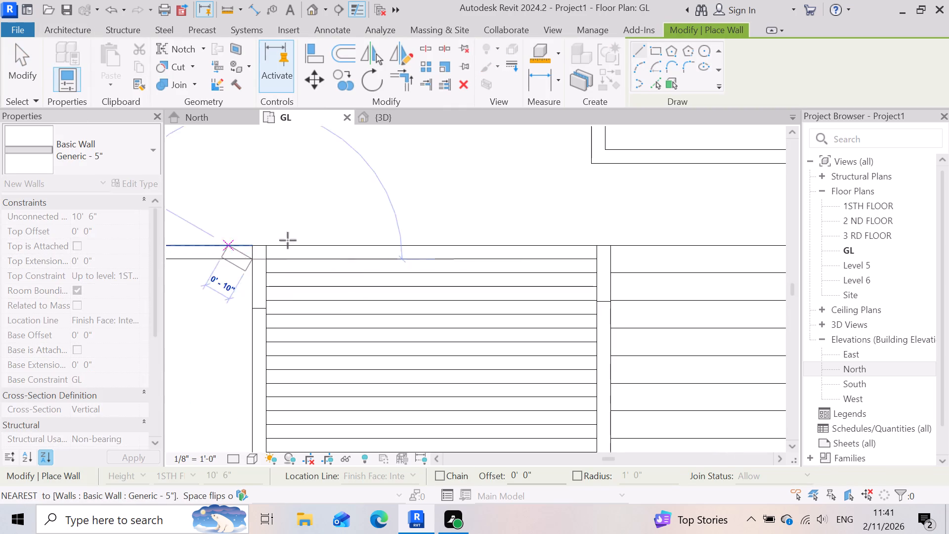
scroll(608, 272, up, 2)
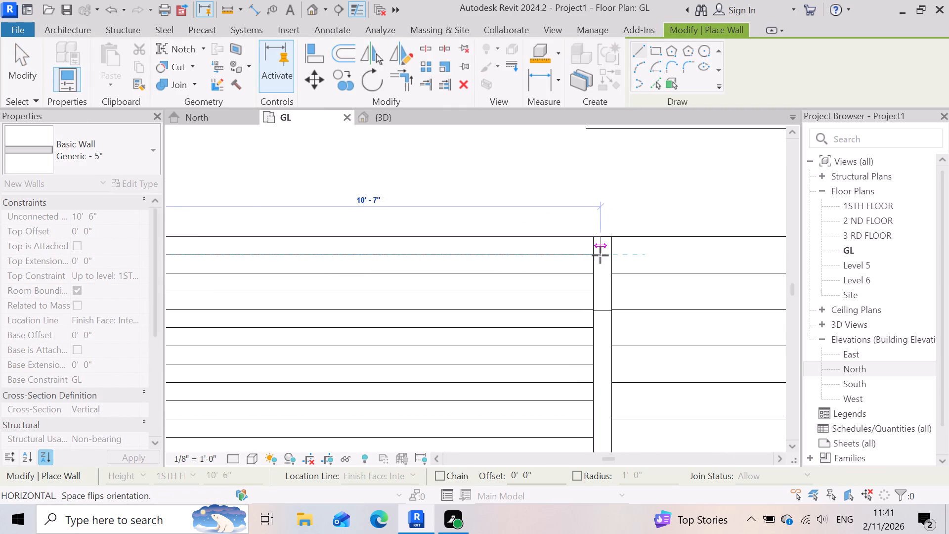
click(595, 259)
key(Escape)
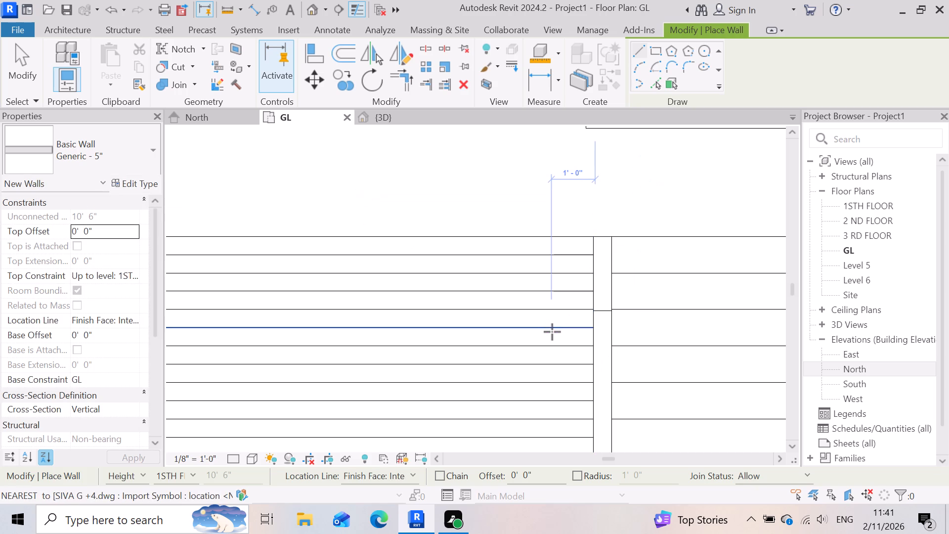
scroll(605, 298, down, 4)
scroll(466, 333, down, 4)
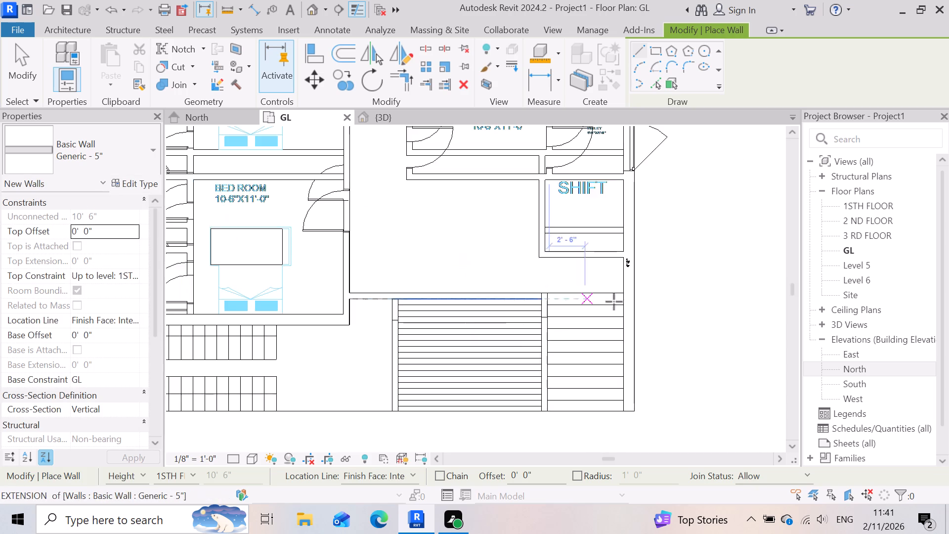
scroll(614, 302, up, 11)
scroll(459, 313, up, 2)
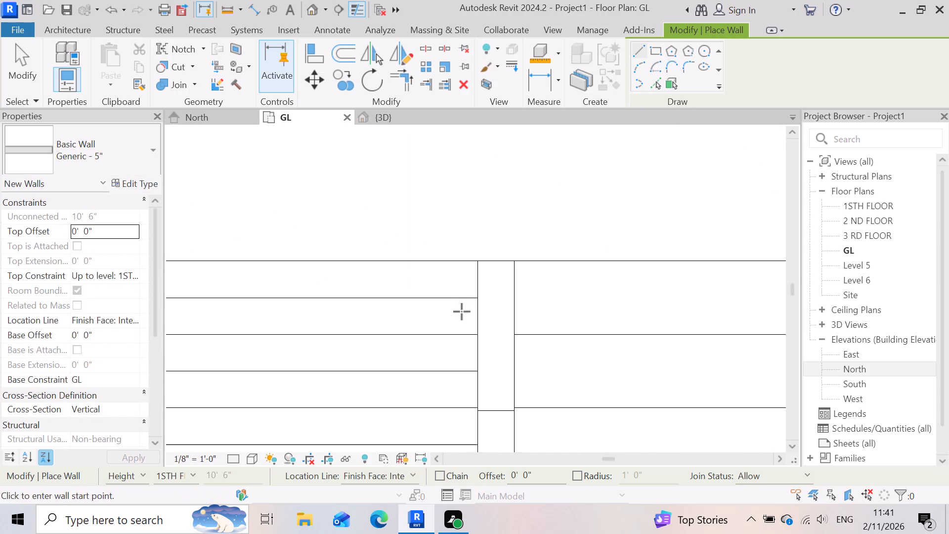
scroll(462, 311, up, 5)
scroll(610, 318, down, 9)
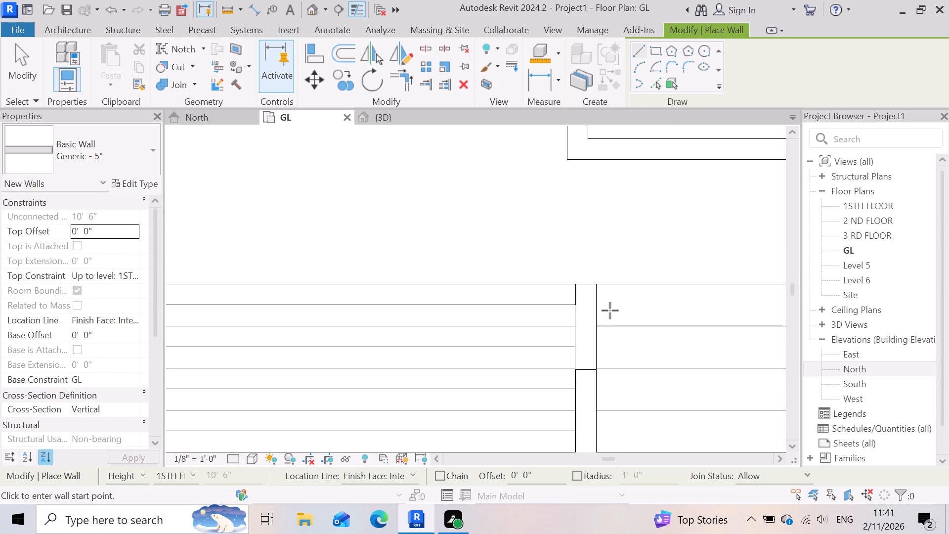
key(Escape)
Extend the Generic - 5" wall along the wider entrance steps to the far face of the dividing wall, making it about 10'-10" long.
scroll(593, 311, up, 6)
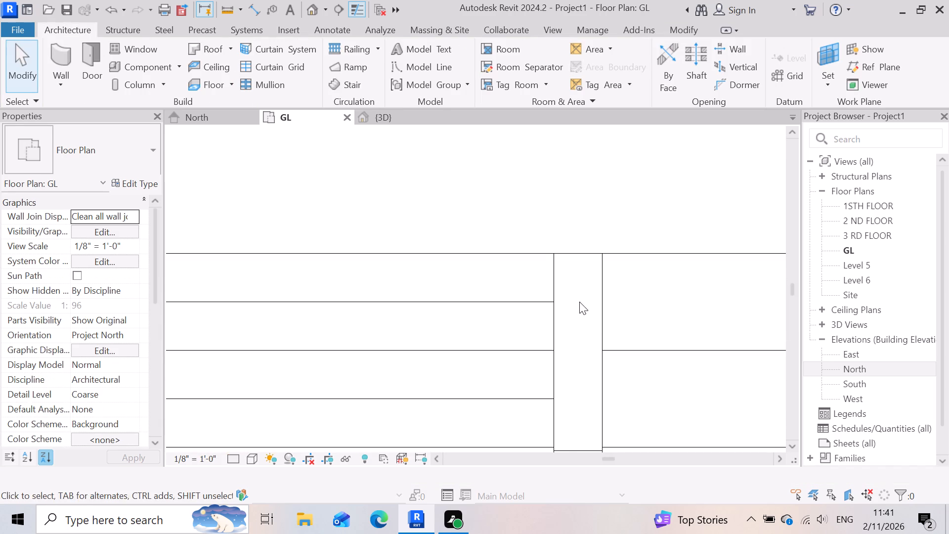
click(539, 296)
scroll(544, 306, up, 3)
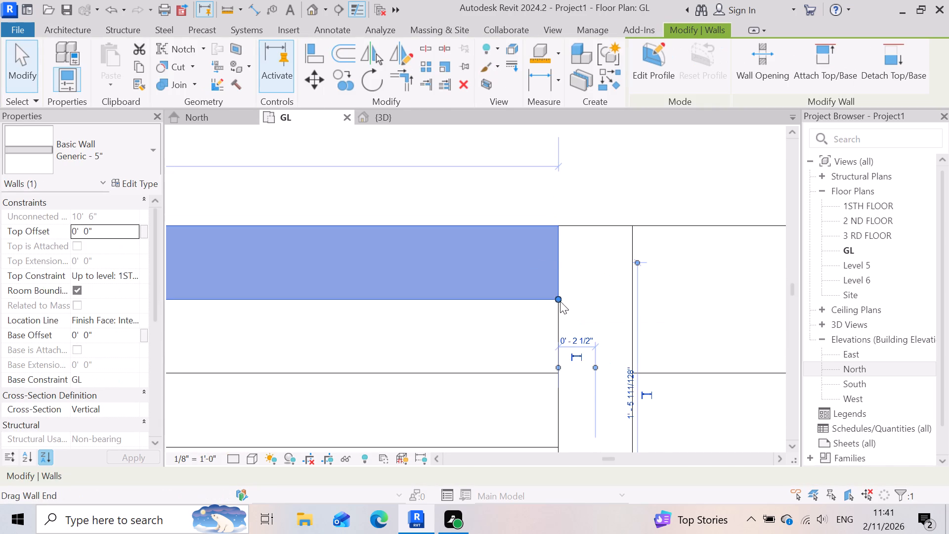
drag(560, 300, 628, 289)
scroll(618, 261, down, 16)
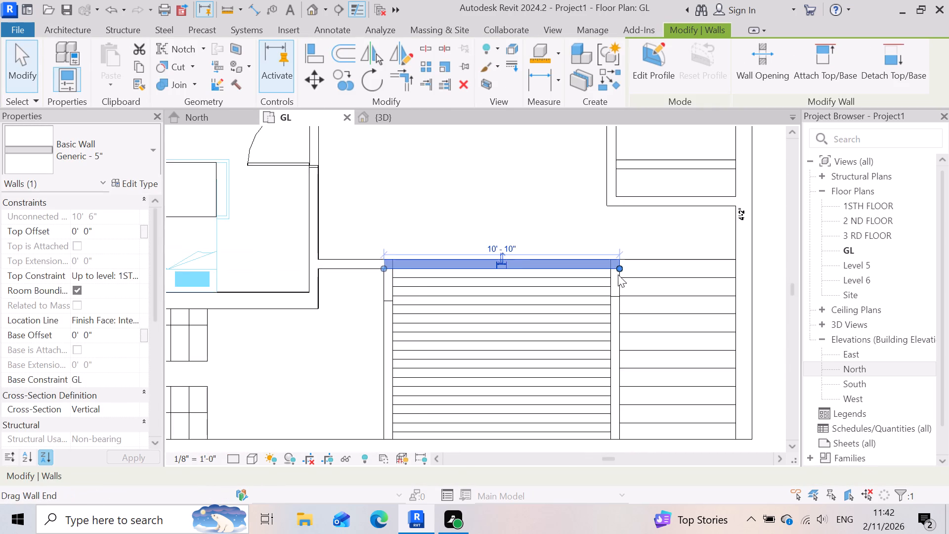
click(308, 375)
Extend the Generic - 5" wall along the inner edge of the narrower entrance steps until it meets the outer wall.
scroll(712, 343, up, 2)
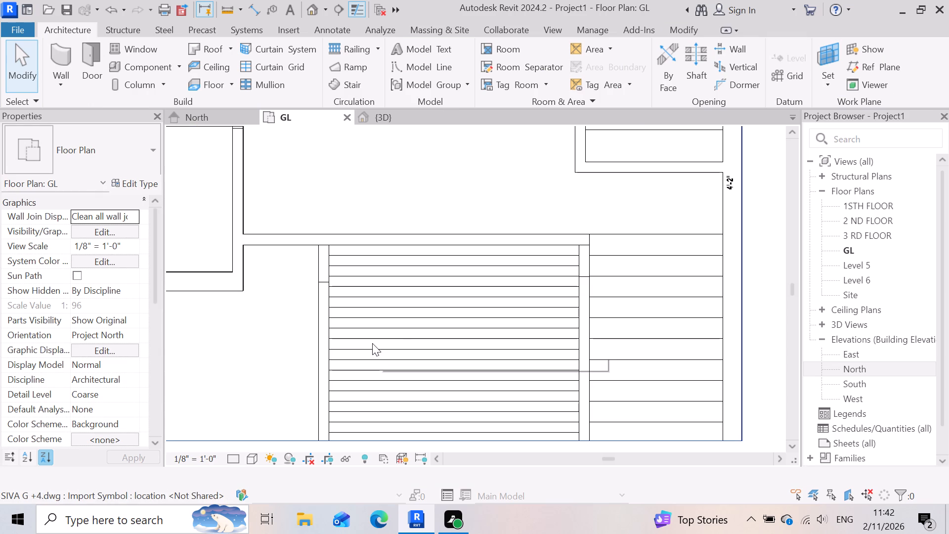
scroll(537, 305, down, 3)
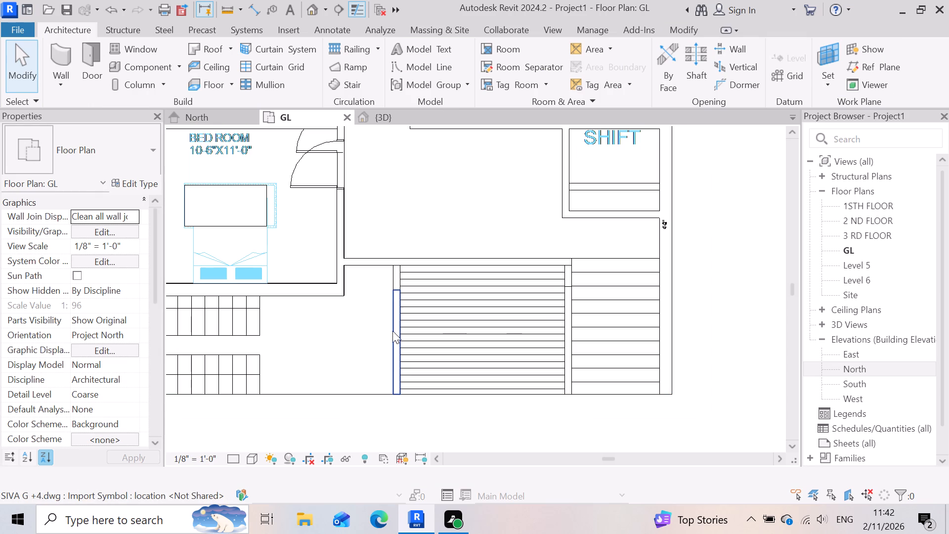
scroll(648, 281, up, 4)
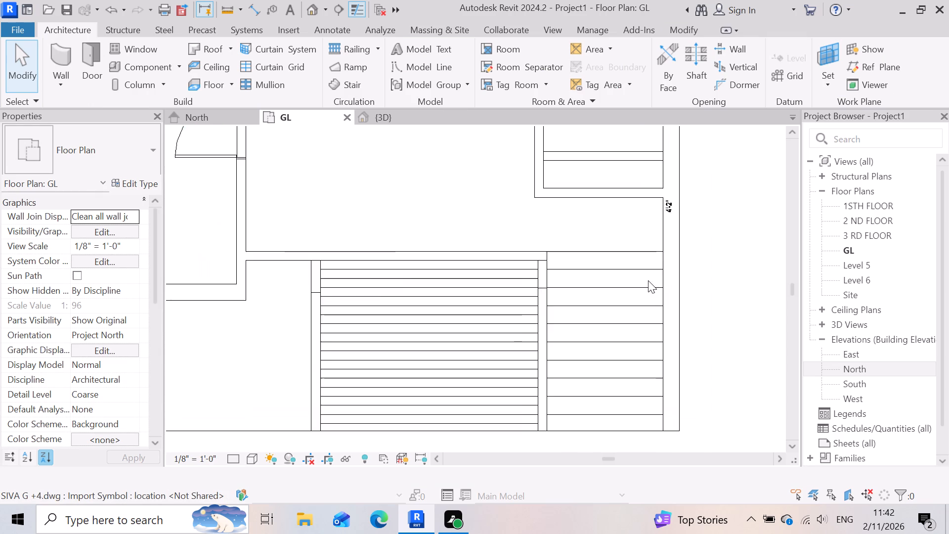
scroll(648, 280, up, 2)
click(424, 237)
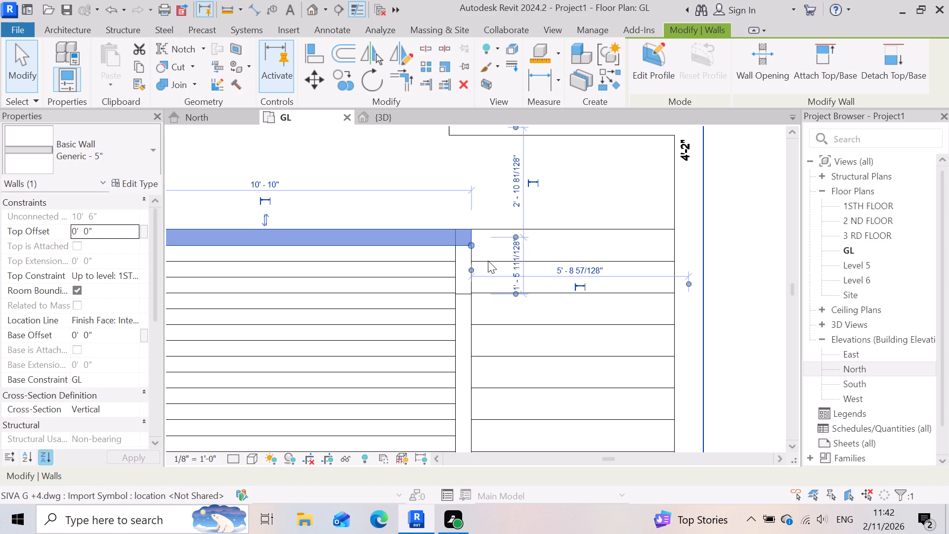
drag(472, 244, 573, 237)
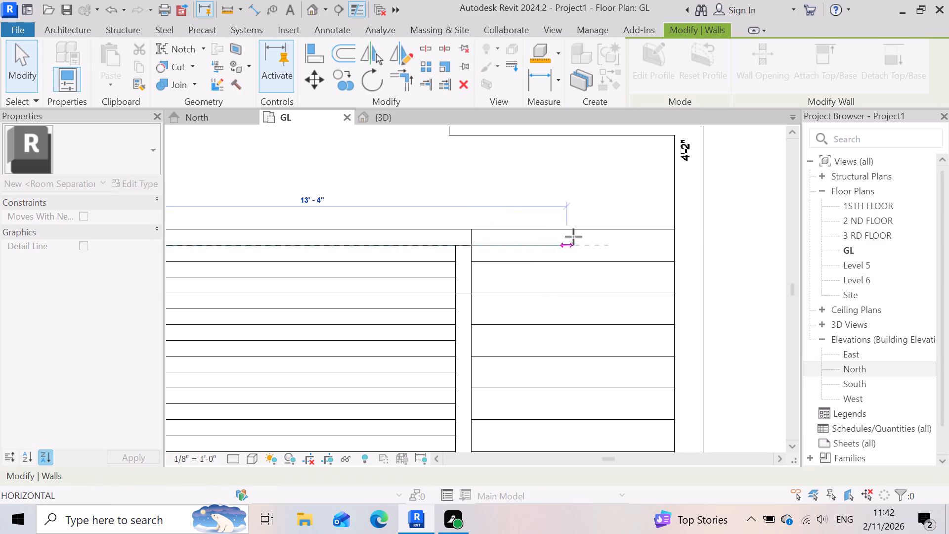
drag(573, 237, 673, 237)
scroll(614, 253, down, 7)
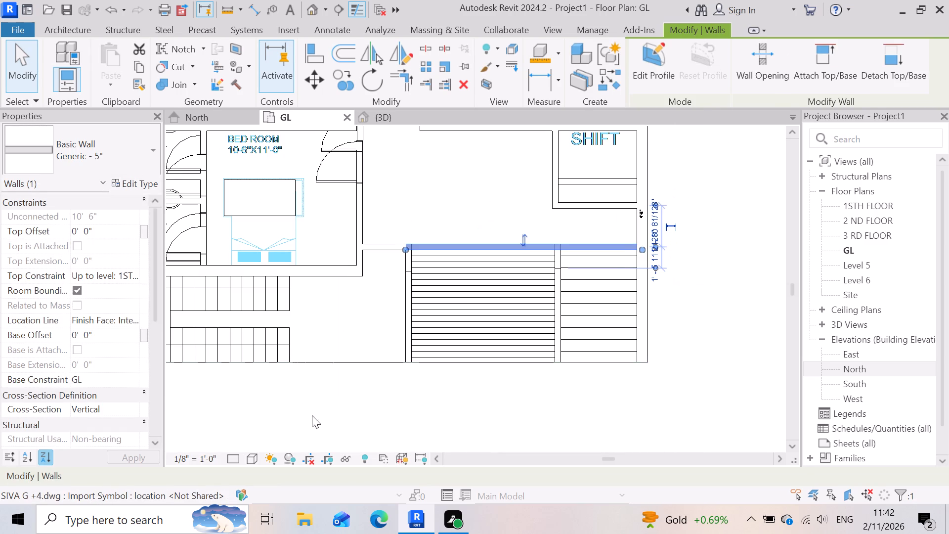
click(312, 415)
scroll(551, 386, up, 3)
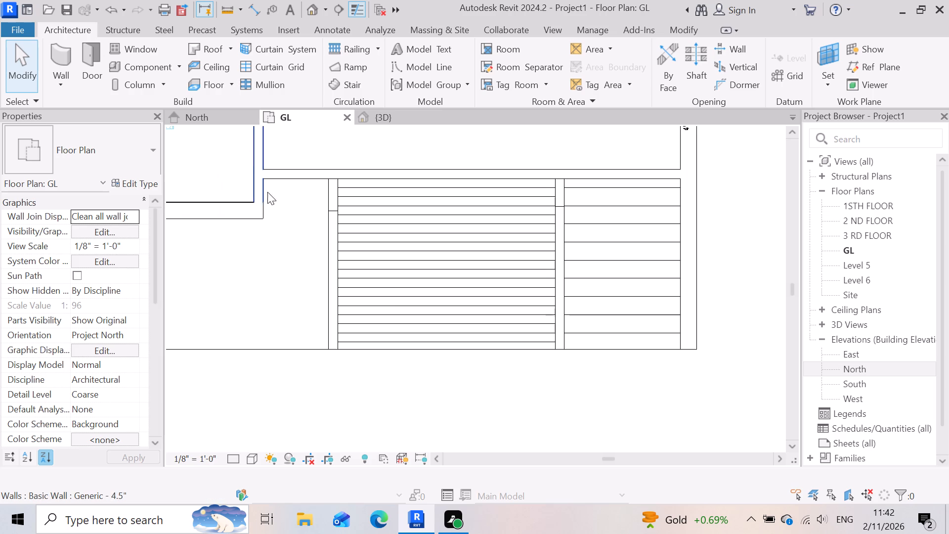
In the 3D view, set the Top Offset of the 5" wall behind the entrance steps to -6".
click(417, 120)
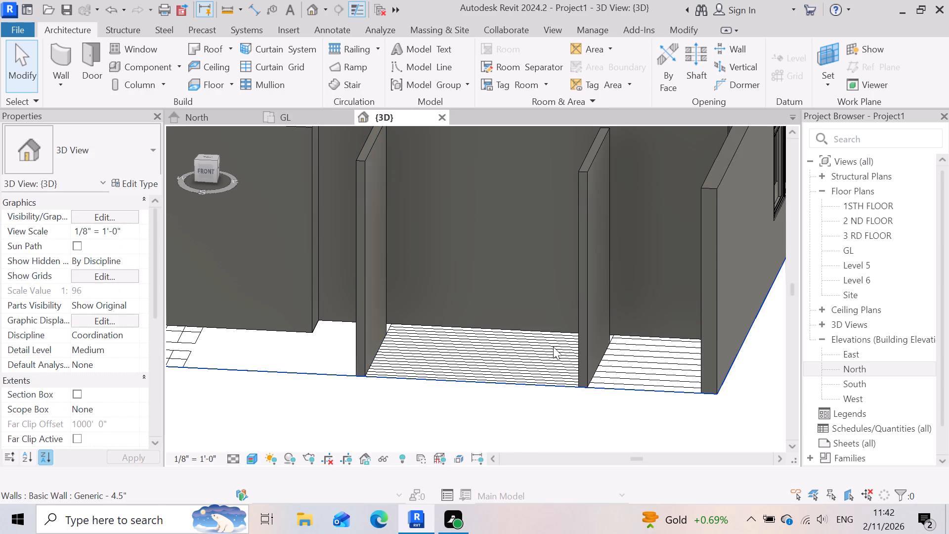
scroll(564, 342, down, 2)
click(637, 428)
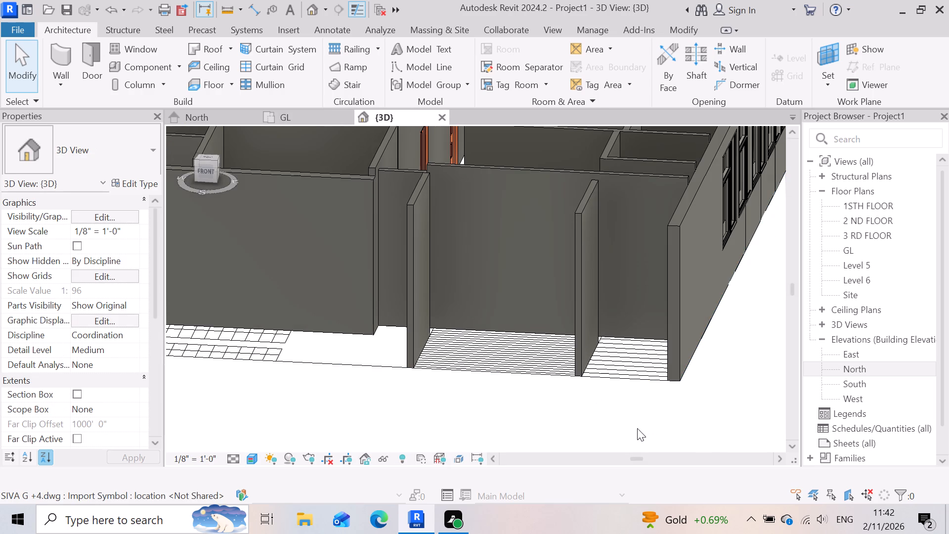
scroll(561, 437, down, 3)
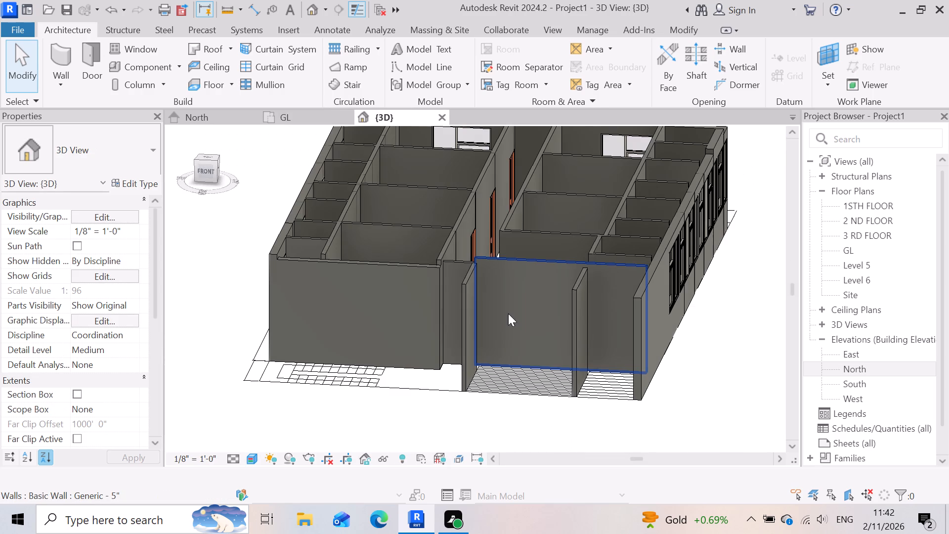
click(509, 307)
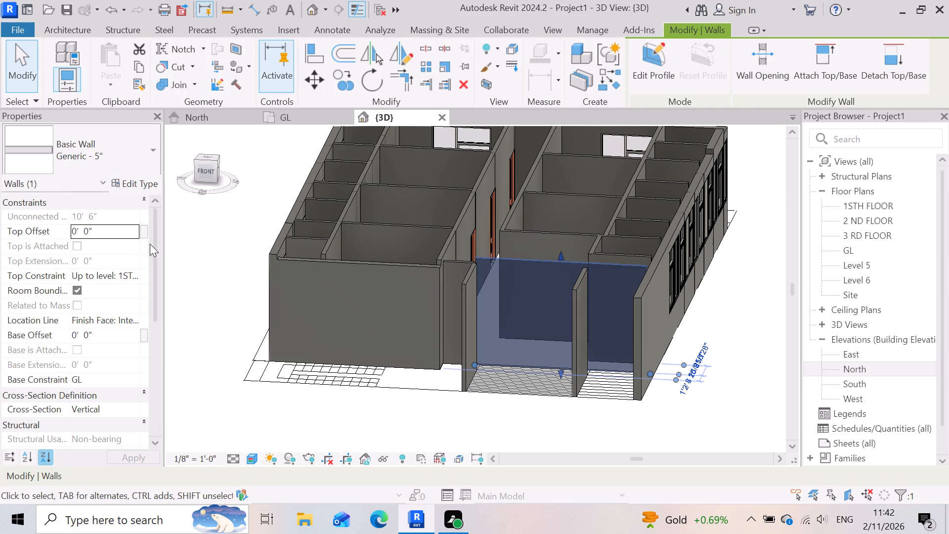
click(106, 230)
key(minus)
key(6)
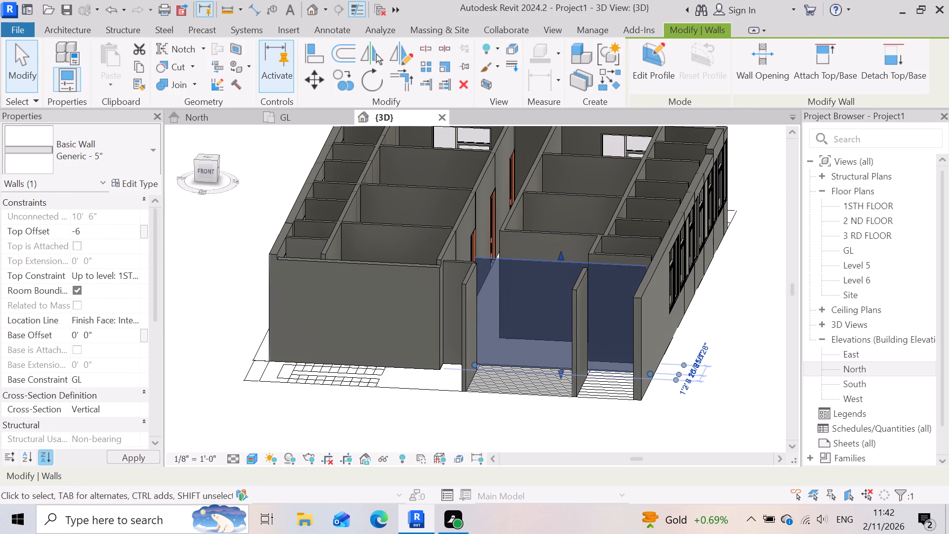
key(shift+quotedbl)
key(Return)
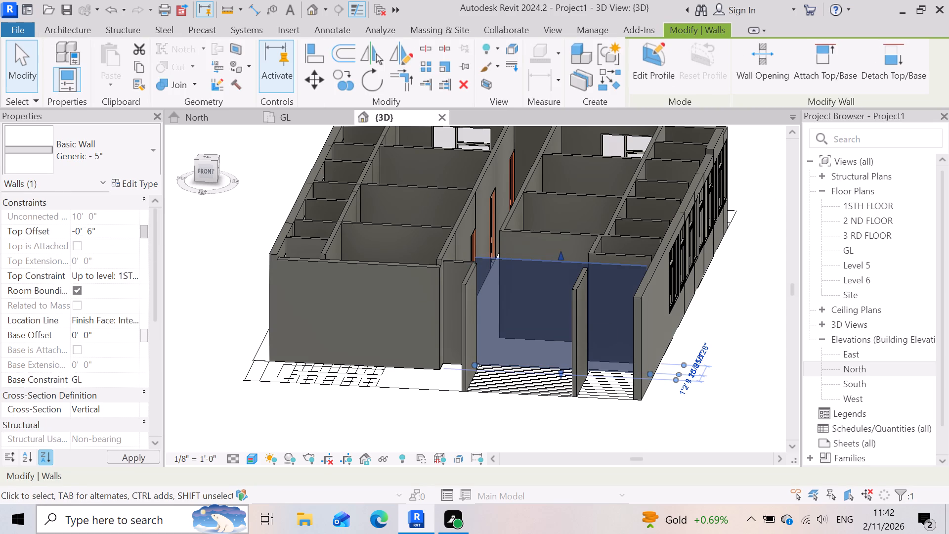
click(266, 416)
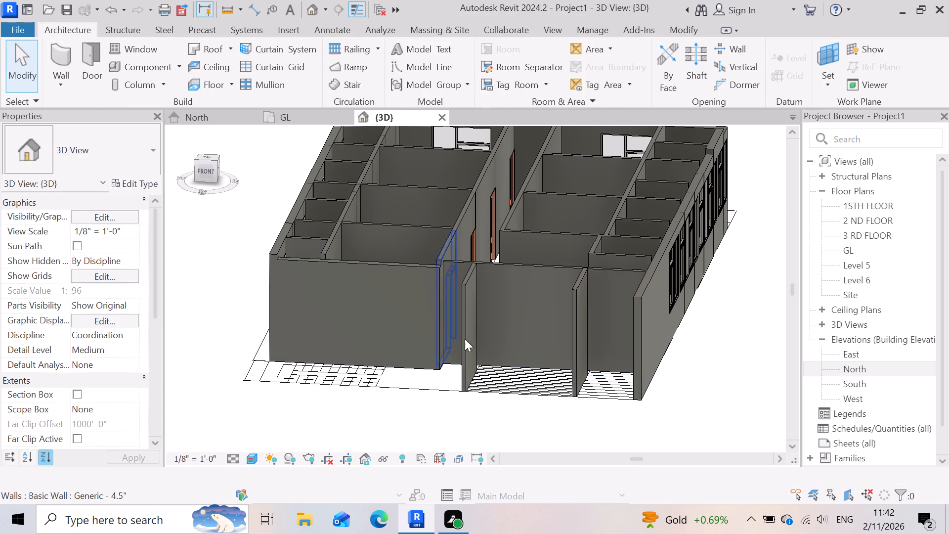
Examine the 5" wall closing the SHIFT enclosure and the walls around the entrance steps in 3D and in the GL plan.
scroll(467, 333, down, 4)
click(559, 416)
scroll(531, 348, up, 5)
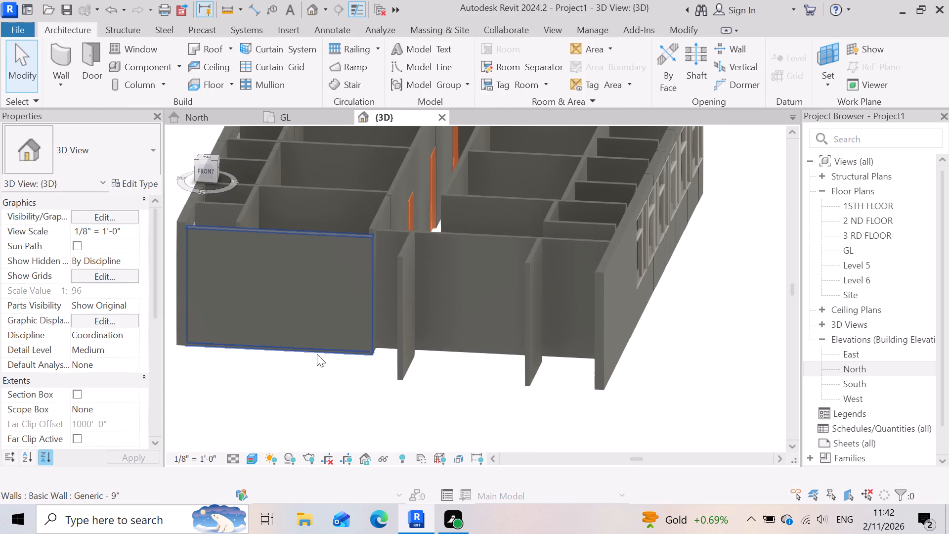
scroll(491, 187, up, 6)
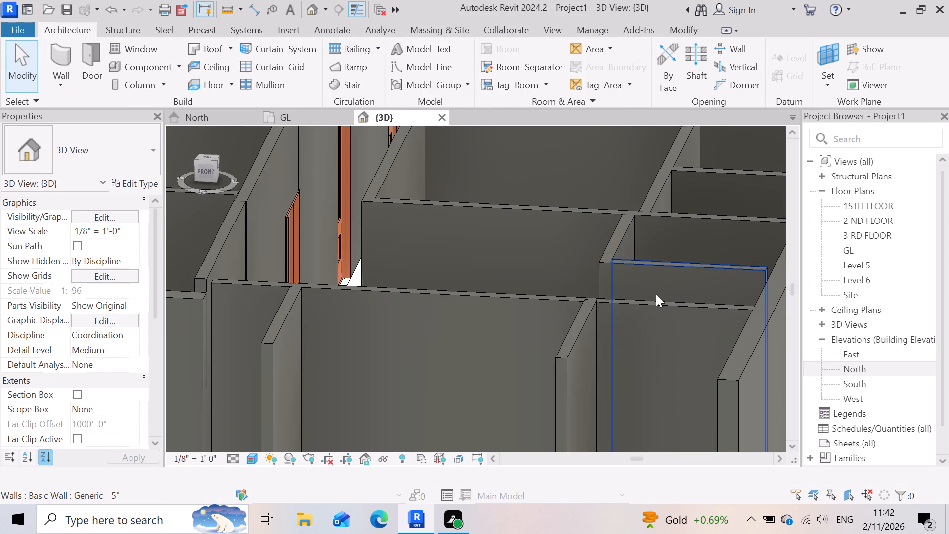
scroll(616, 315, down, 4)
scroll(619, 312, up, 3)
click(655, 284)
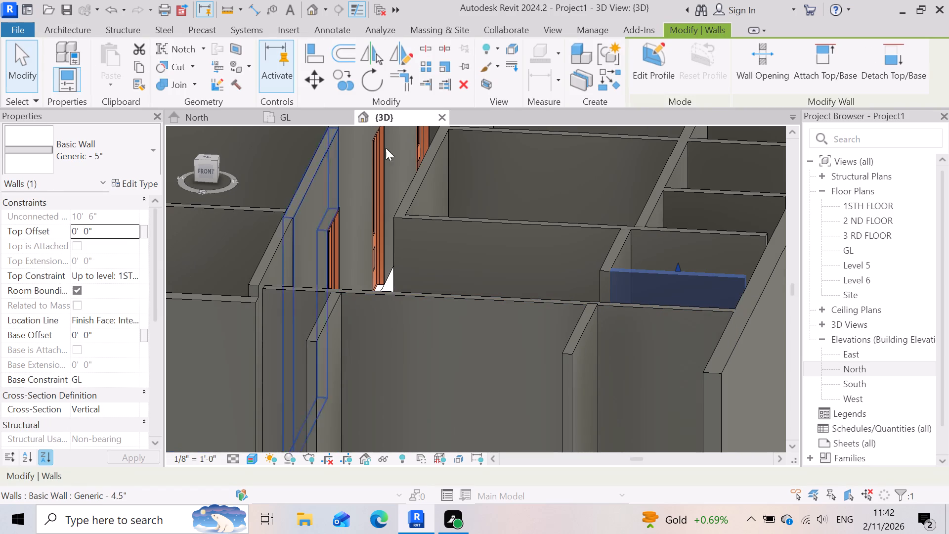
click(315, 112)
scroll(500, 333, down, 3)
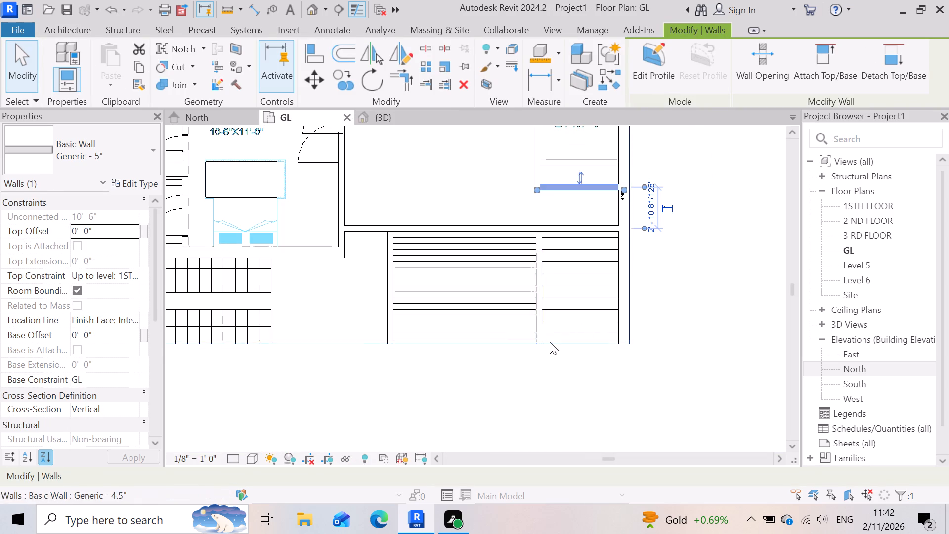
scroll(550, 342, up, 2)
scroll(565, 346, down, 6)
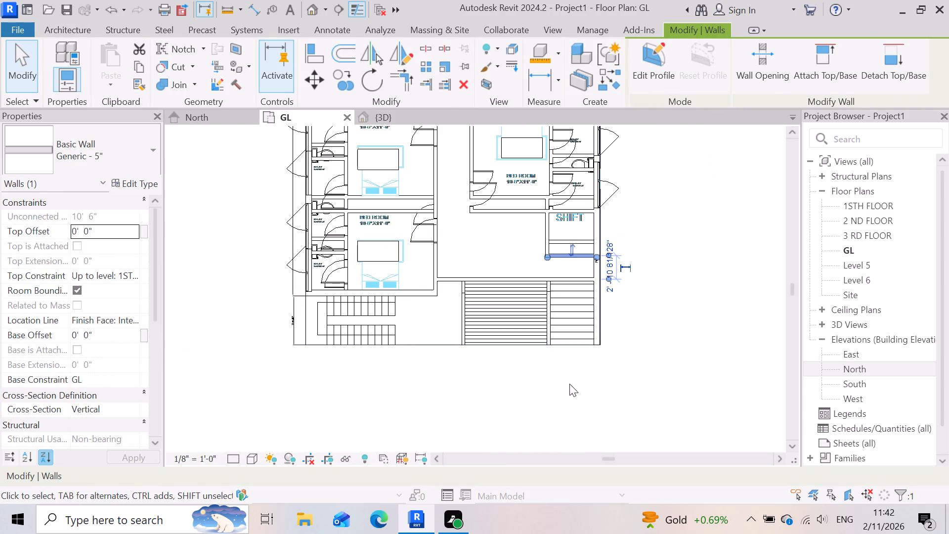
click(583, 402)
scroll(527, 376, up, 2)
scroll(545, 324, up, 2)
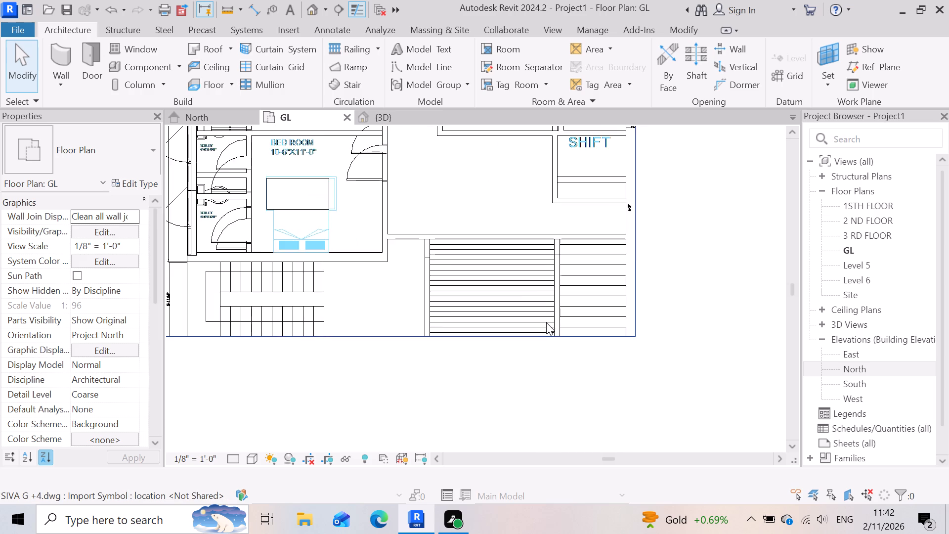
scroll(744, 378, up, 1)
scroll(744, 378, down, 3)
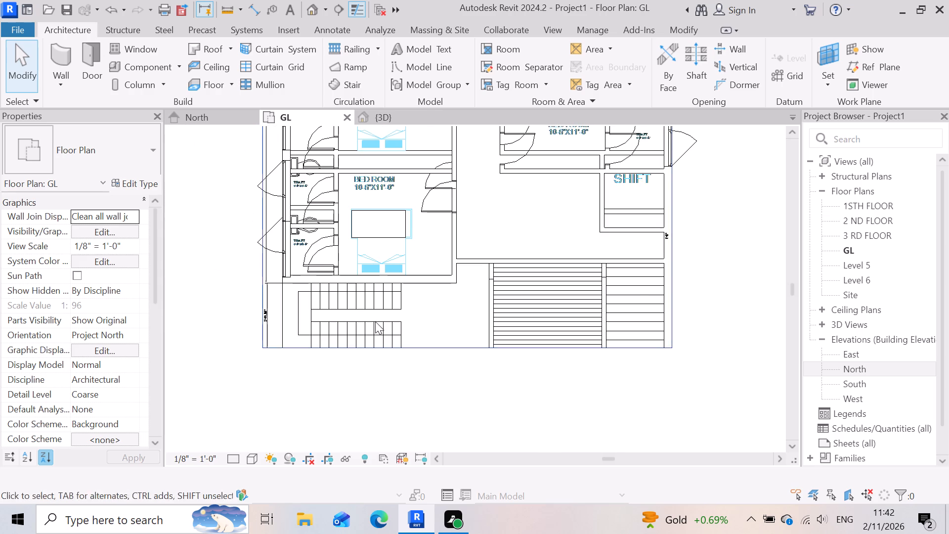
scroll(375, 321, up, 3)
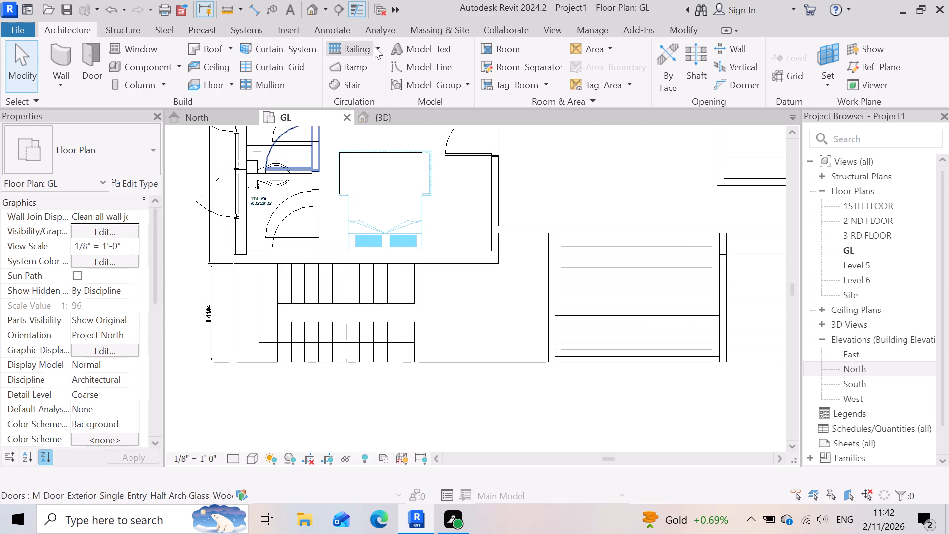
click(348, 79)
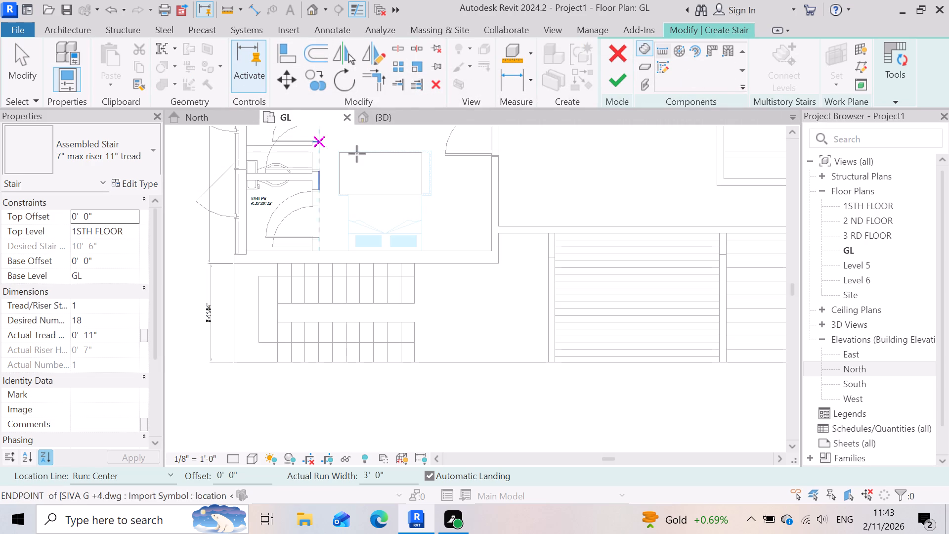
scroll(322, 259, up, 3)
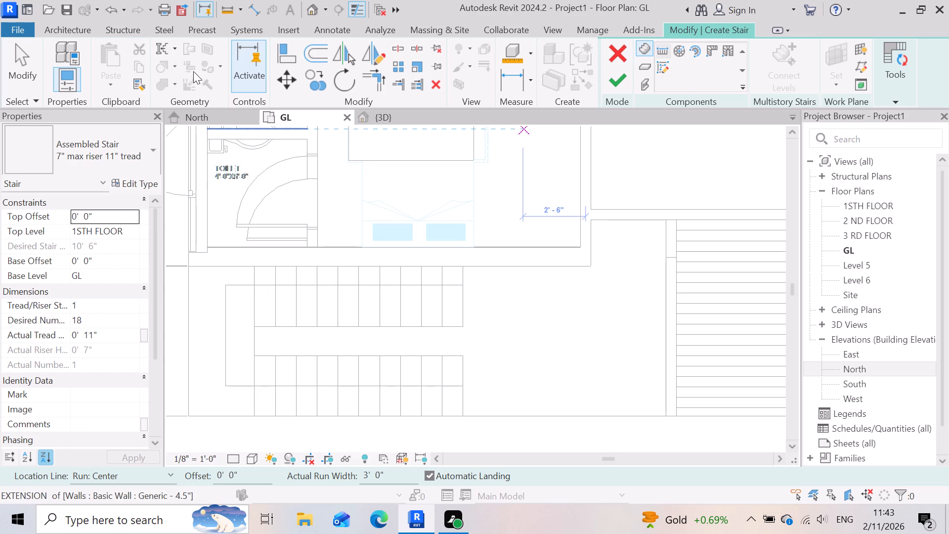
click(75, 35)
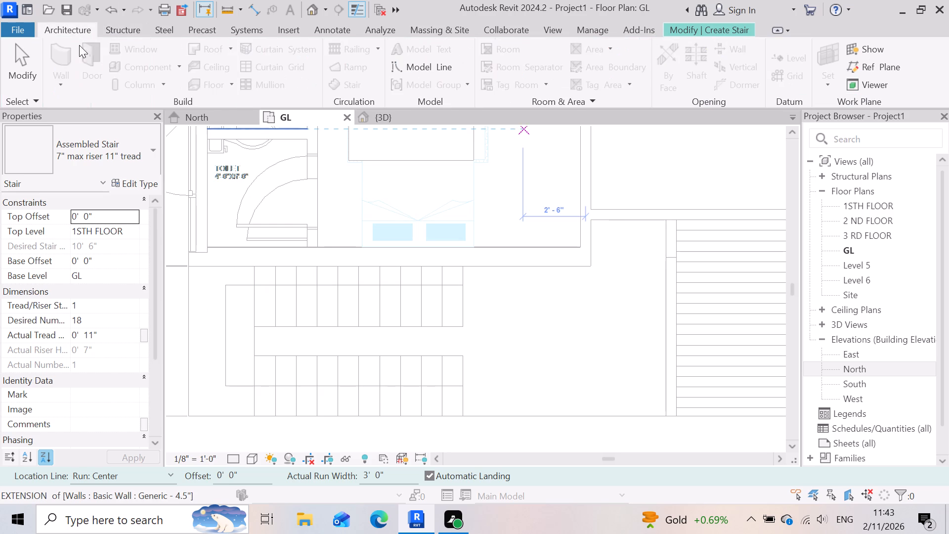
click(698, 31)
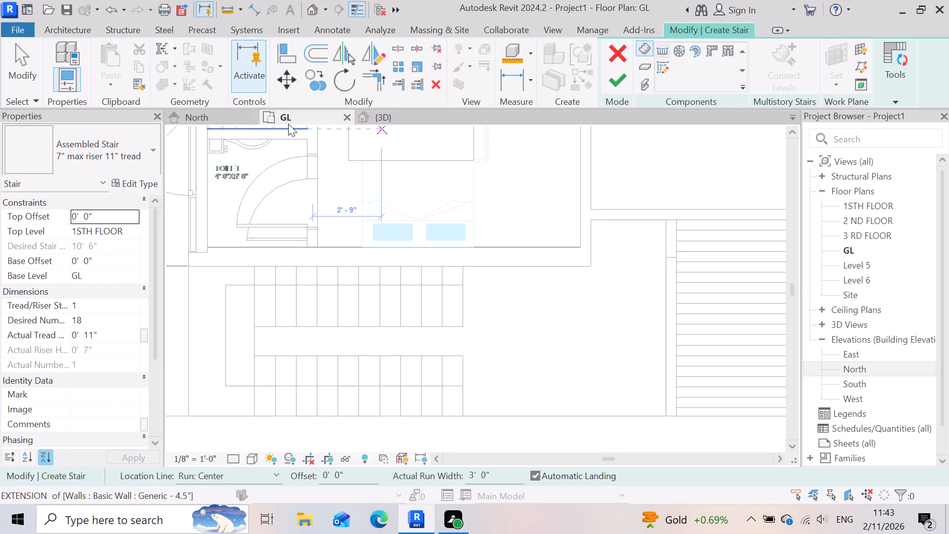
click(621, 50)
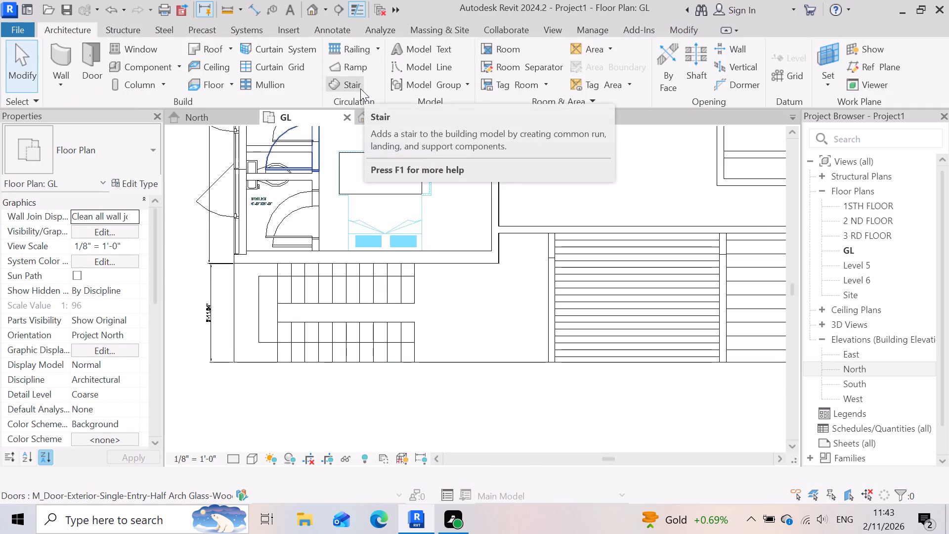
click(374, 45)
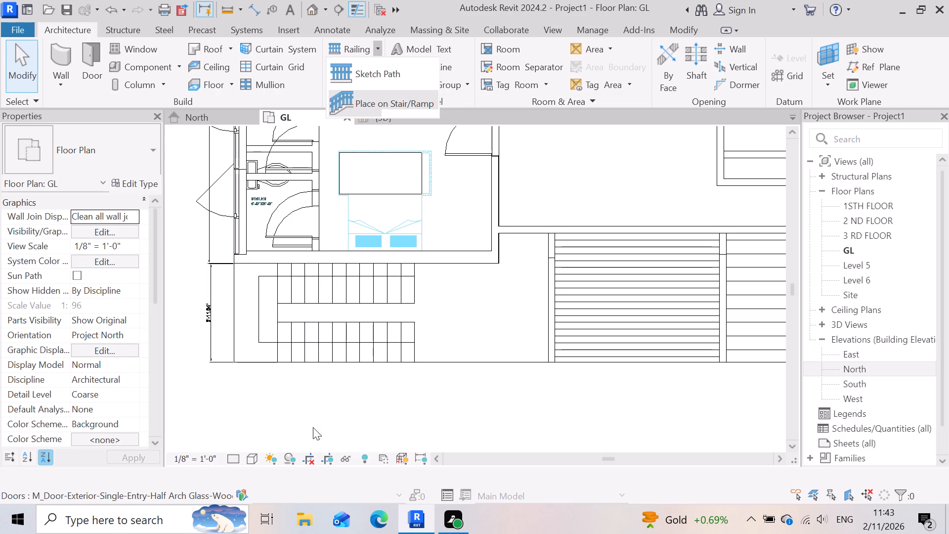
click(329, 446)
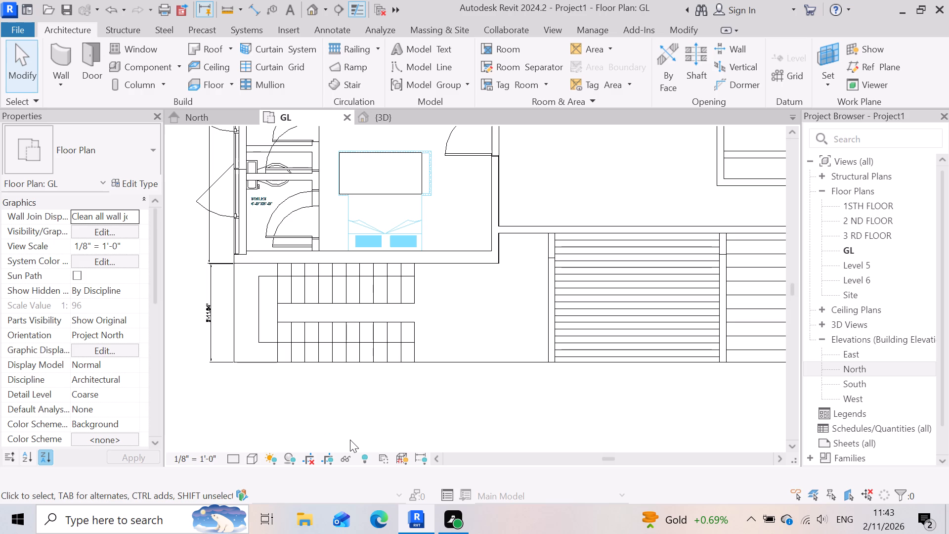
Start an Assembled Stair, 7" max riser 11" tread, from GL to 1STH FLOOR for the two-flight staircase in the GL plan.
scroll(330, 229, up, 9)
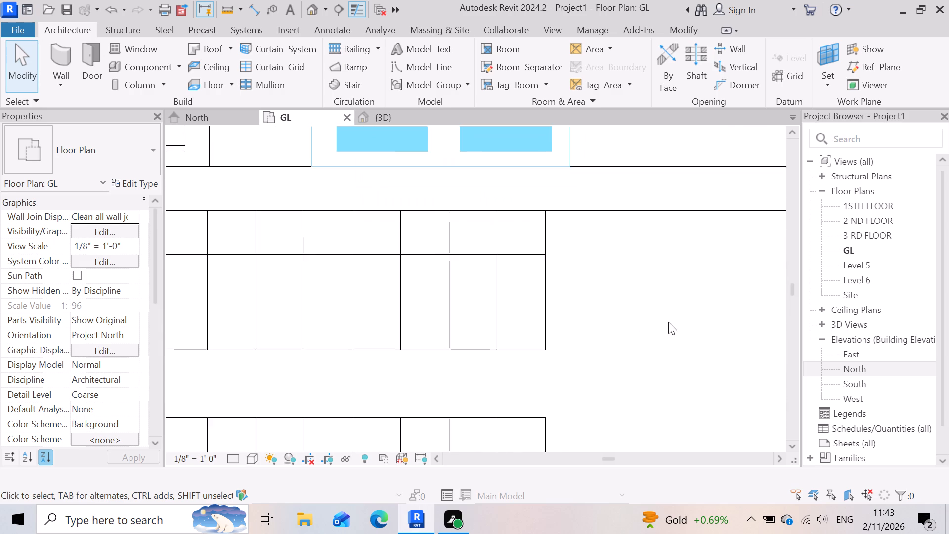
scroll(668, 322, down, 3)
scroll(492, 300, down, 3)
scroll(369, 311, down, 3)
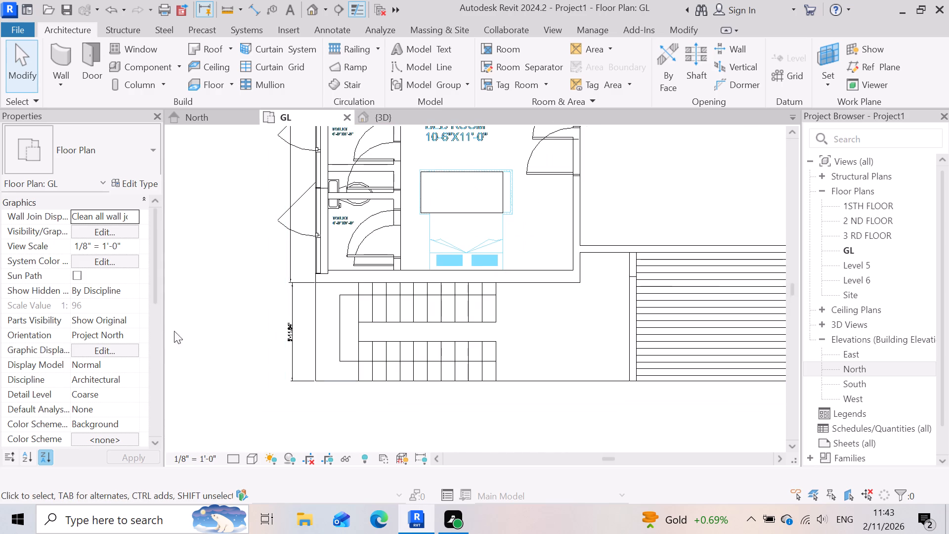
scroll(404, 300, up, 3)
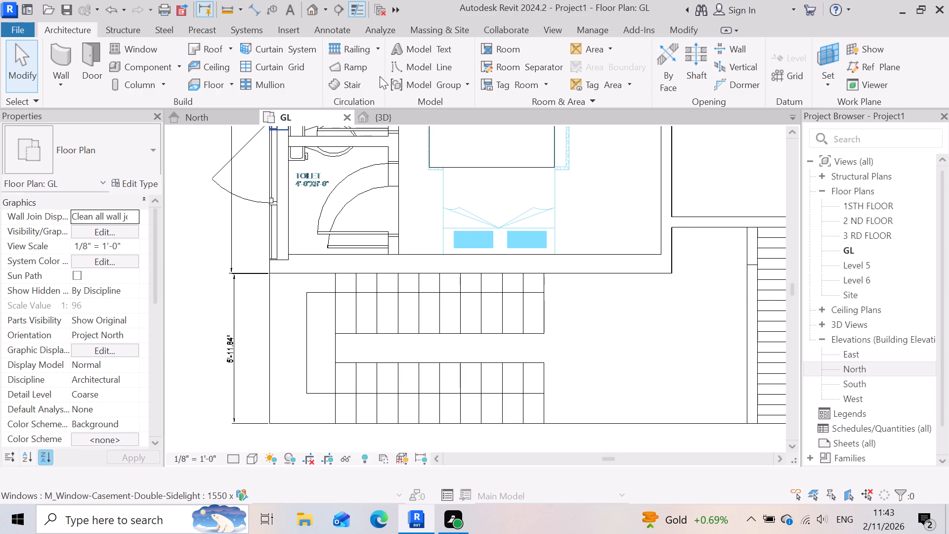
click(350, 88)
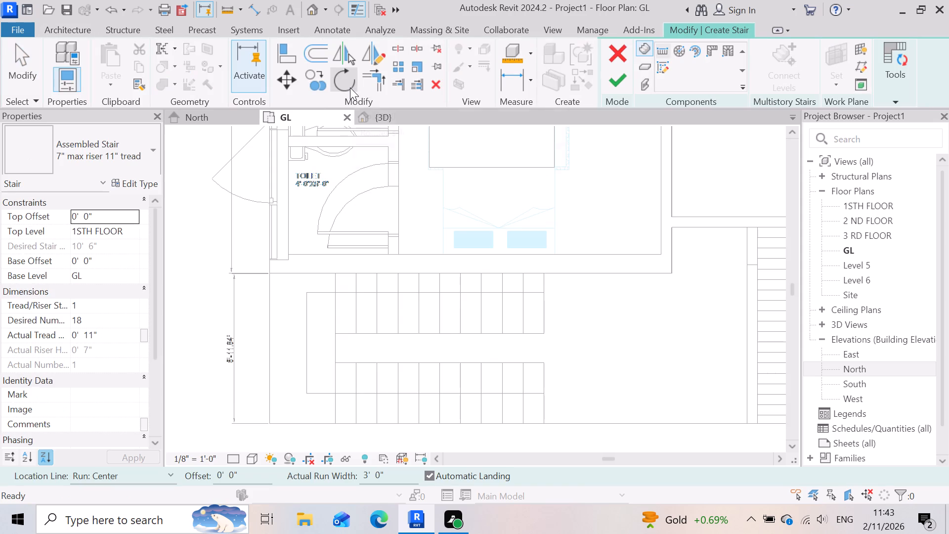
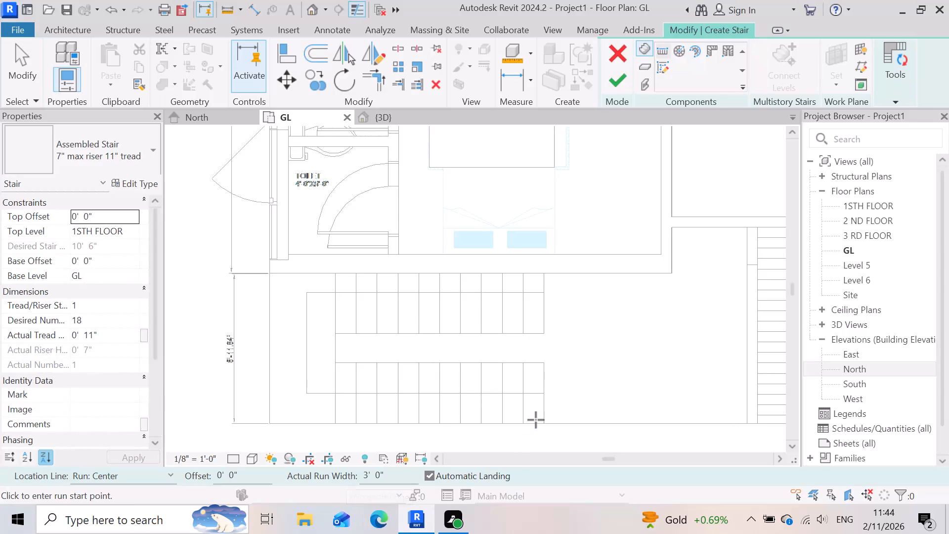
Start a sketched run and draw its boundary along the building wall, continuing about 6'-1" down the outer end of the landing.
scroll(298, 365, up, 4)
scroll(604, 325, down, 3)
scroll(745, 200, up, 5)
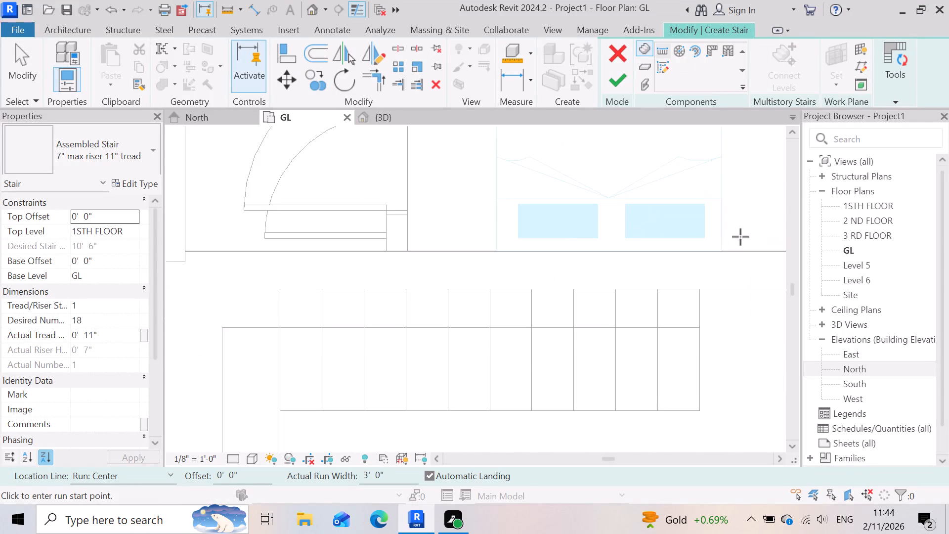
scroll(740, 237, up, 3)
scroll(700, 312, up, 3)
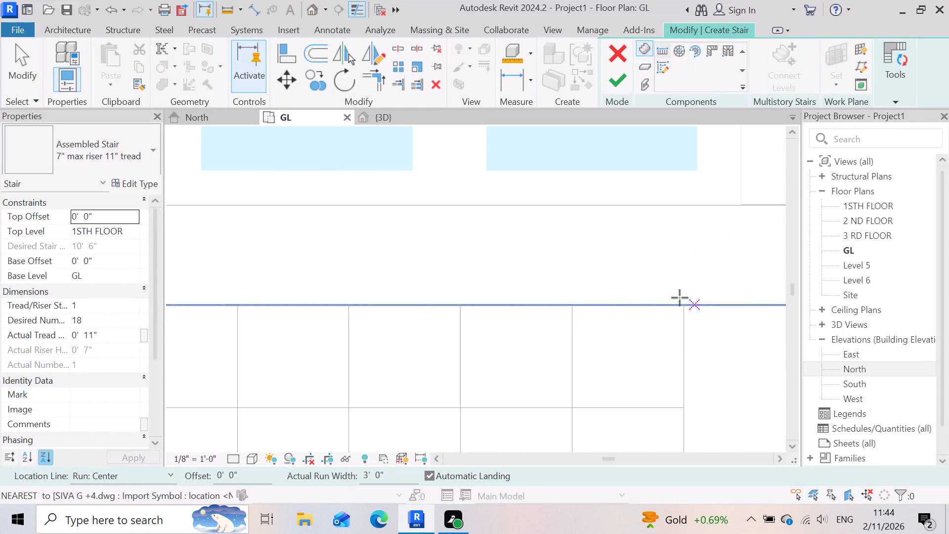
scroll(685, 295, down, 12)
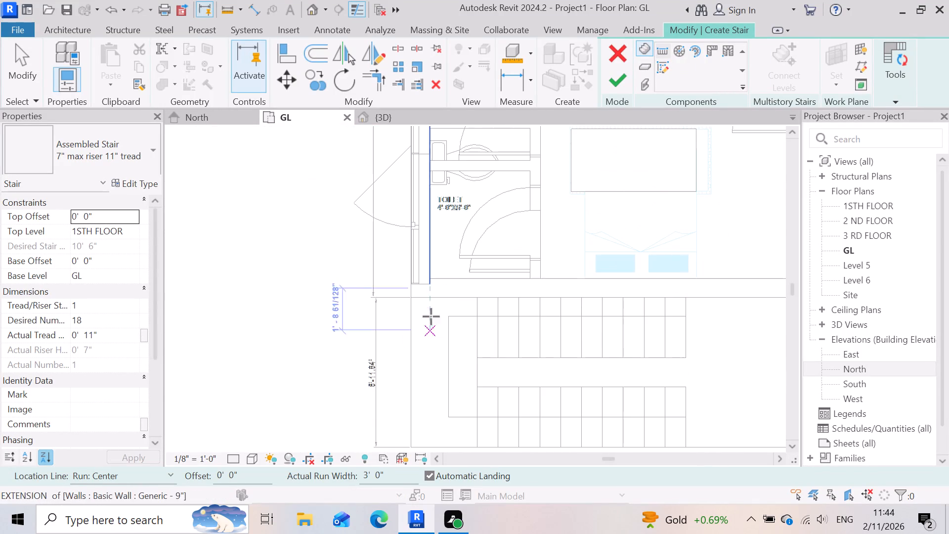
click(664, 66)
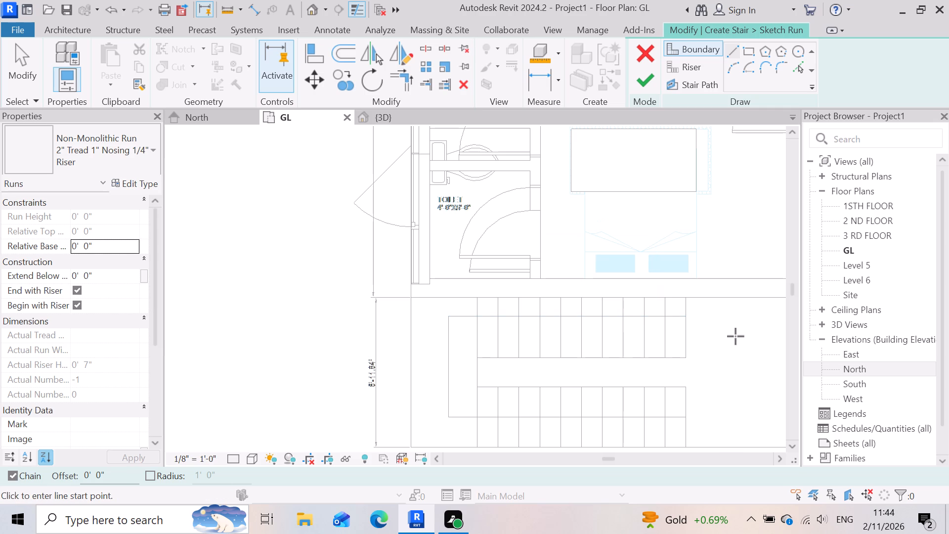
scroll(677, 346, up, 3)
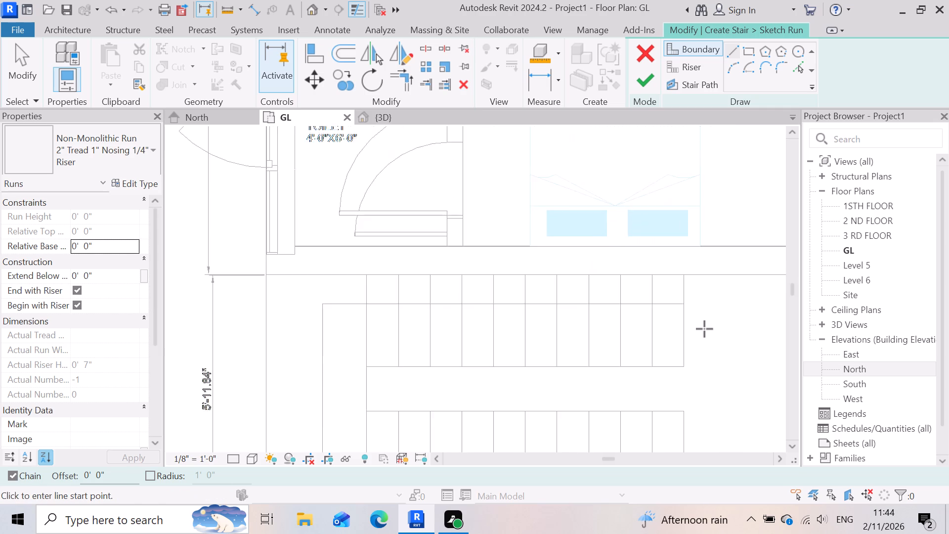
scroll(704, 329, up, 7)
scroll(578, 270, up, 3)
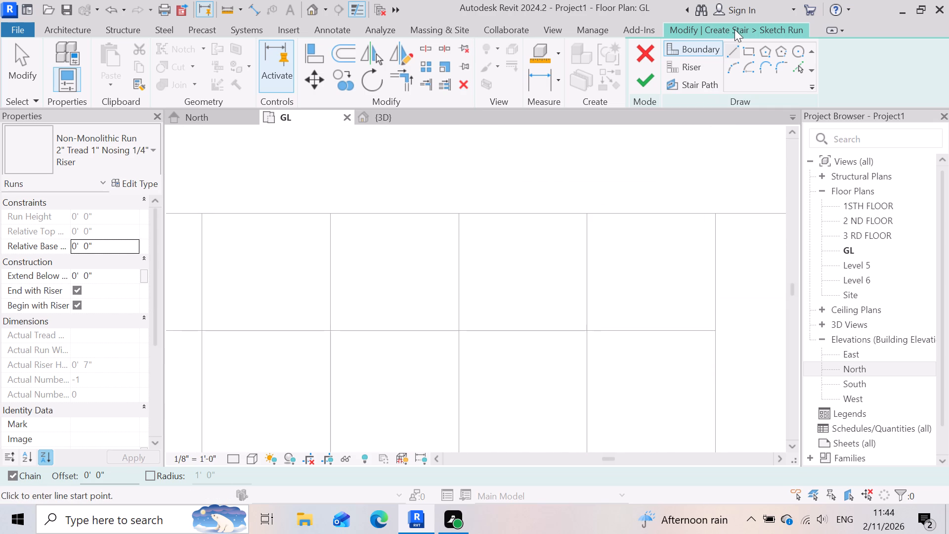
click(734, 50)
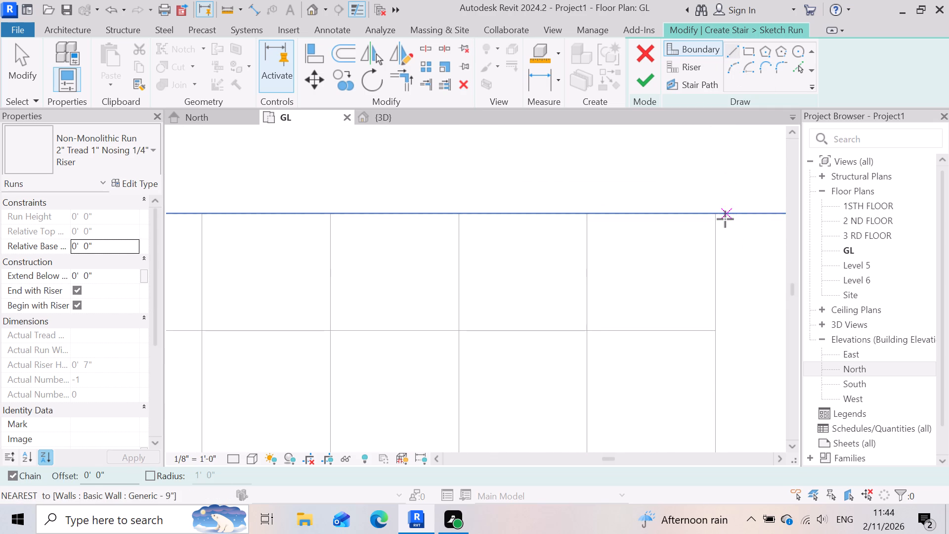
click(716, 217)
scroll(765, 259, down, 8)
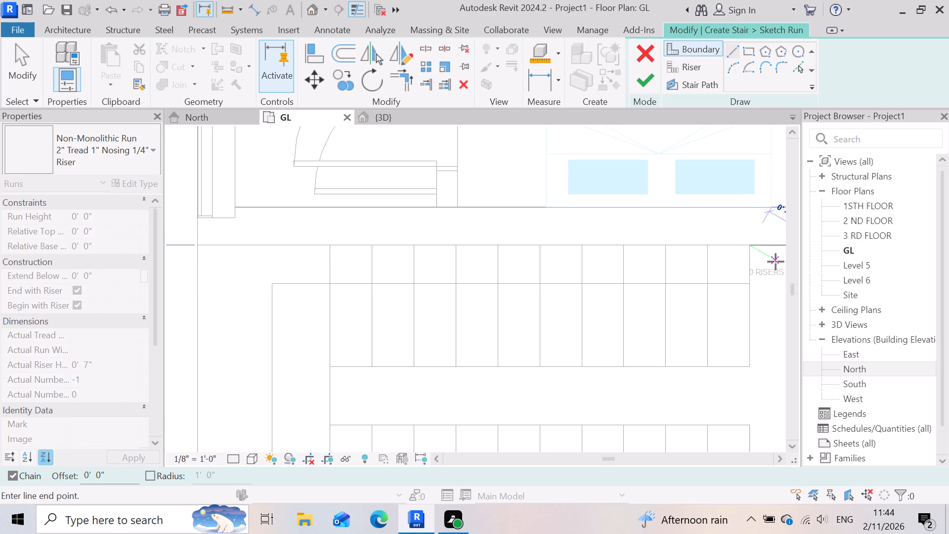
scroll(554, 278, down, 4)
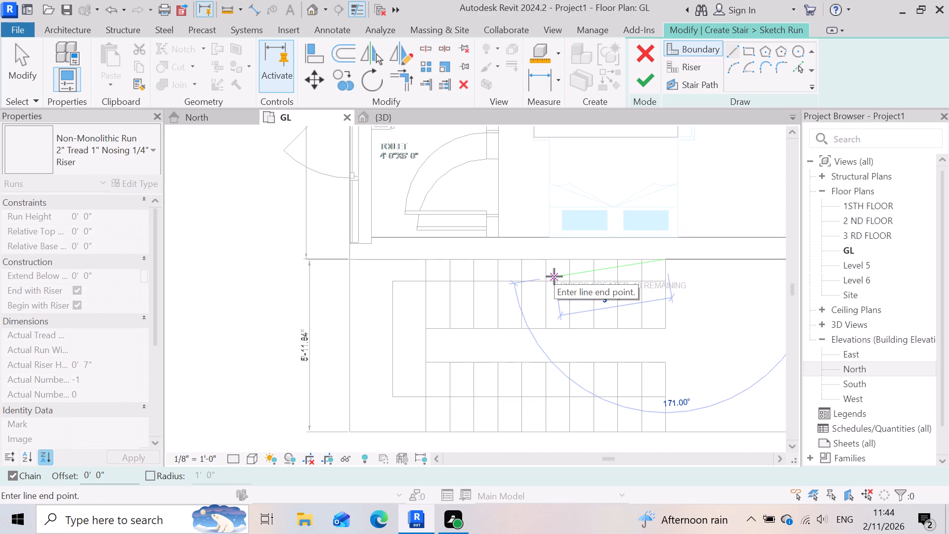
click(348, 260)
scroll(349, 262, down, 5)
scroll(349, 366, up, 1)
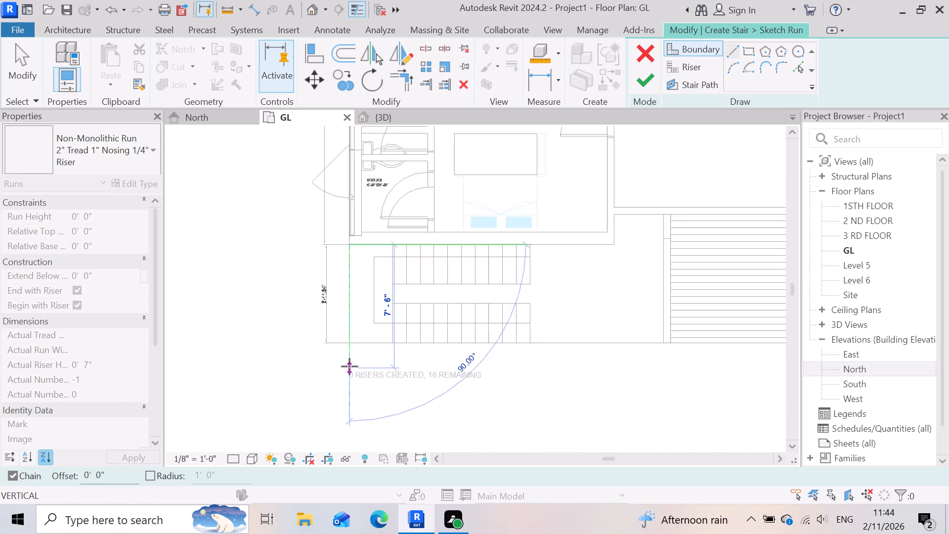
scroll(349, 366, up, 5)
click(345, 323)
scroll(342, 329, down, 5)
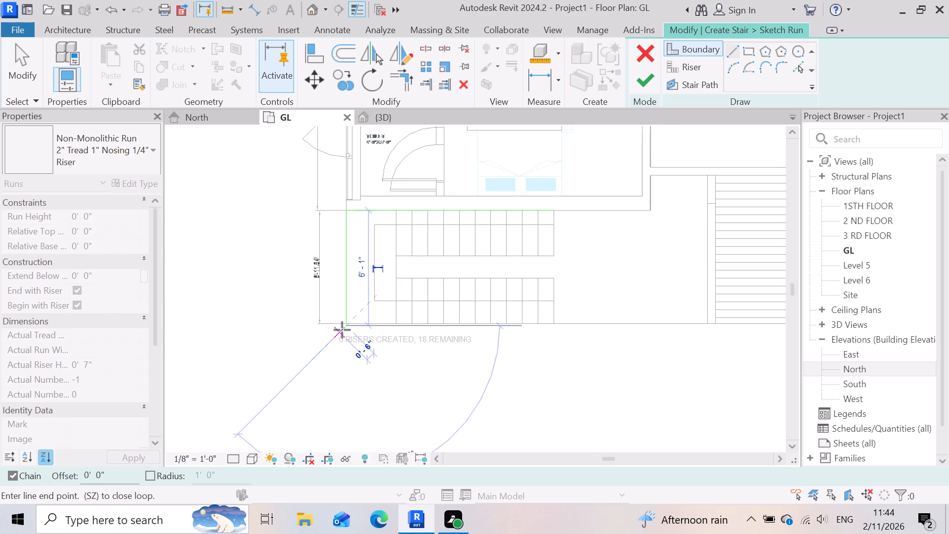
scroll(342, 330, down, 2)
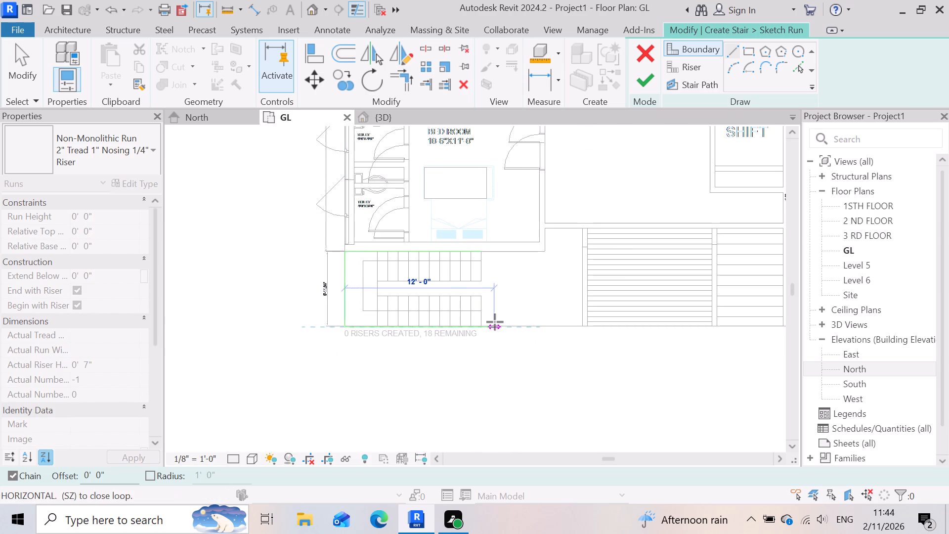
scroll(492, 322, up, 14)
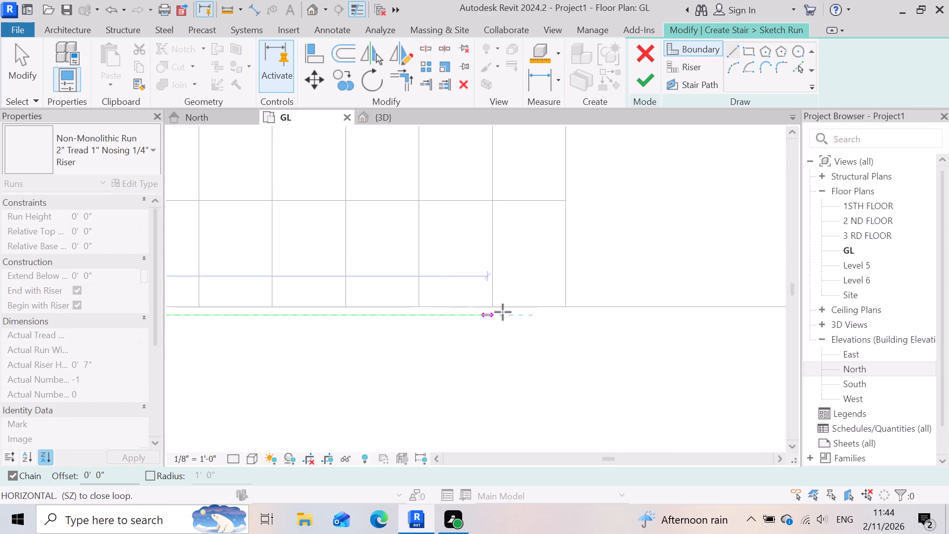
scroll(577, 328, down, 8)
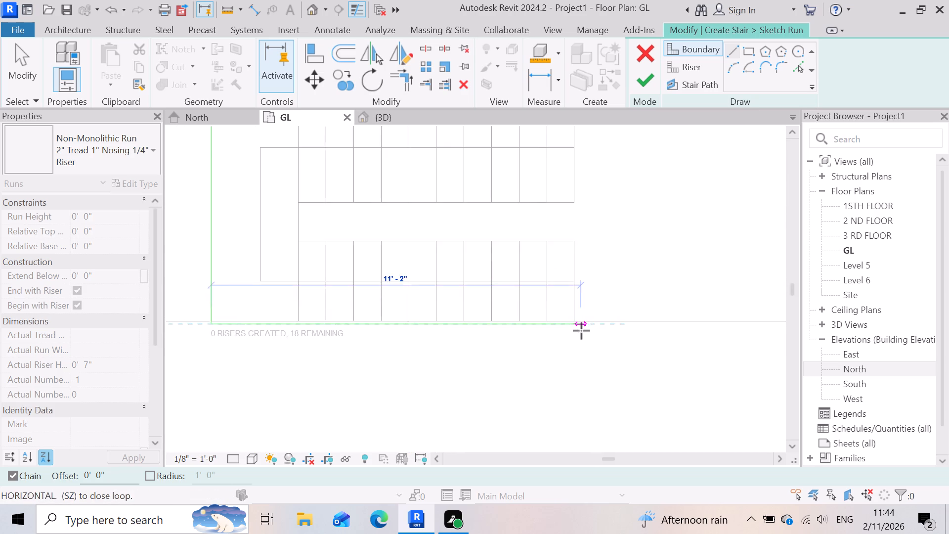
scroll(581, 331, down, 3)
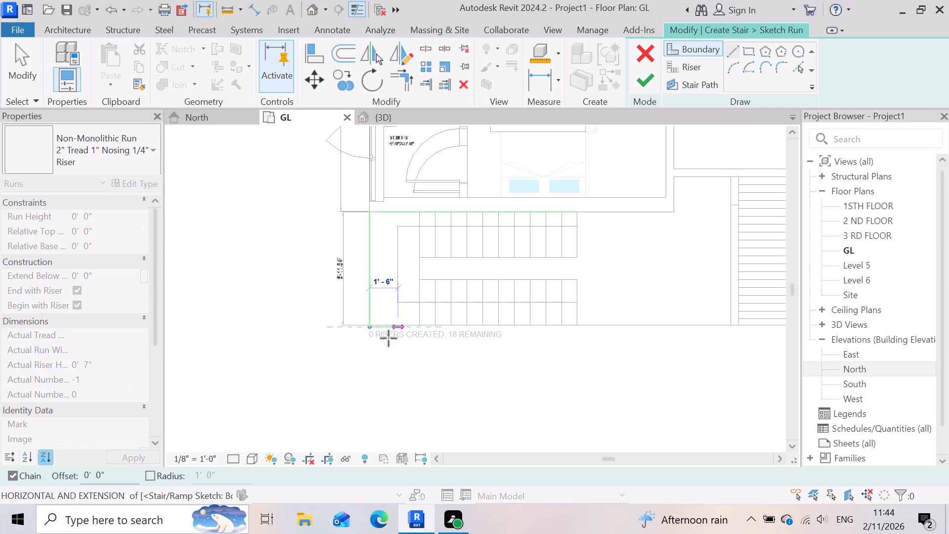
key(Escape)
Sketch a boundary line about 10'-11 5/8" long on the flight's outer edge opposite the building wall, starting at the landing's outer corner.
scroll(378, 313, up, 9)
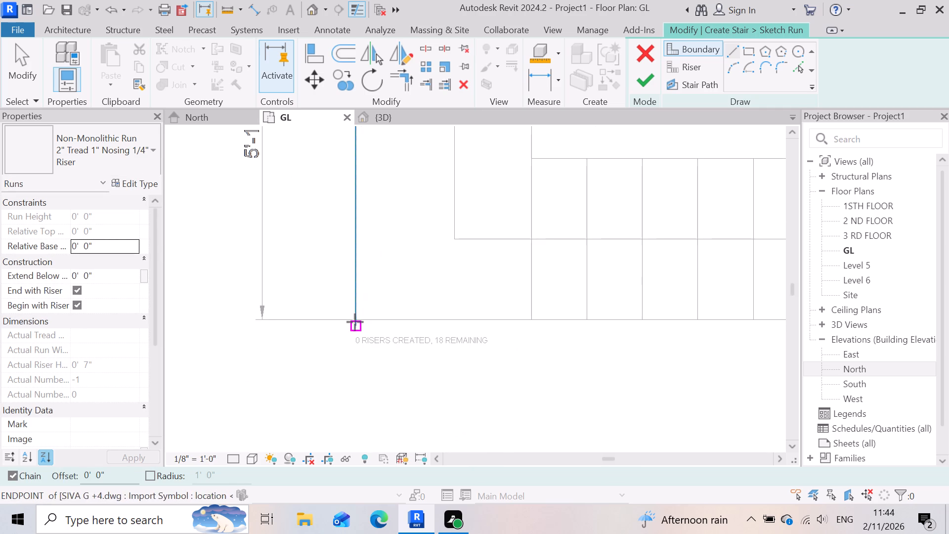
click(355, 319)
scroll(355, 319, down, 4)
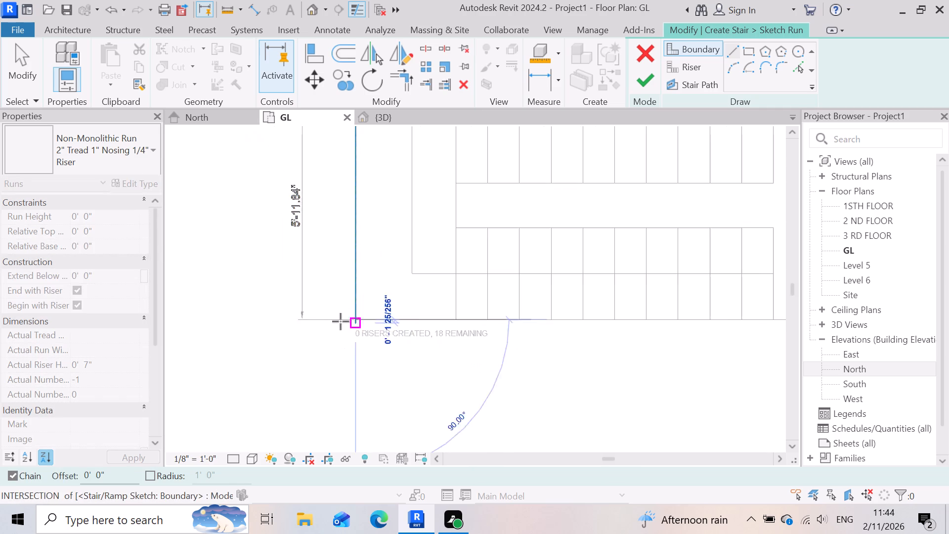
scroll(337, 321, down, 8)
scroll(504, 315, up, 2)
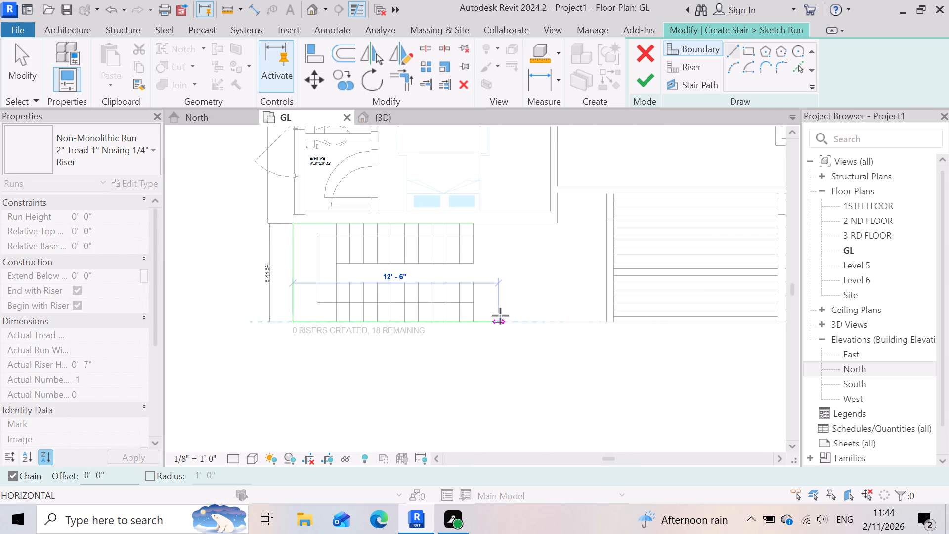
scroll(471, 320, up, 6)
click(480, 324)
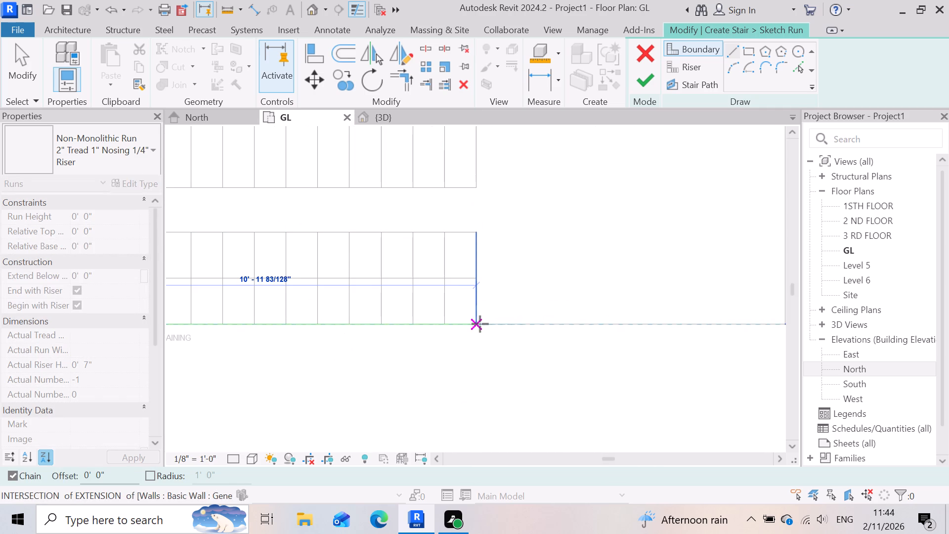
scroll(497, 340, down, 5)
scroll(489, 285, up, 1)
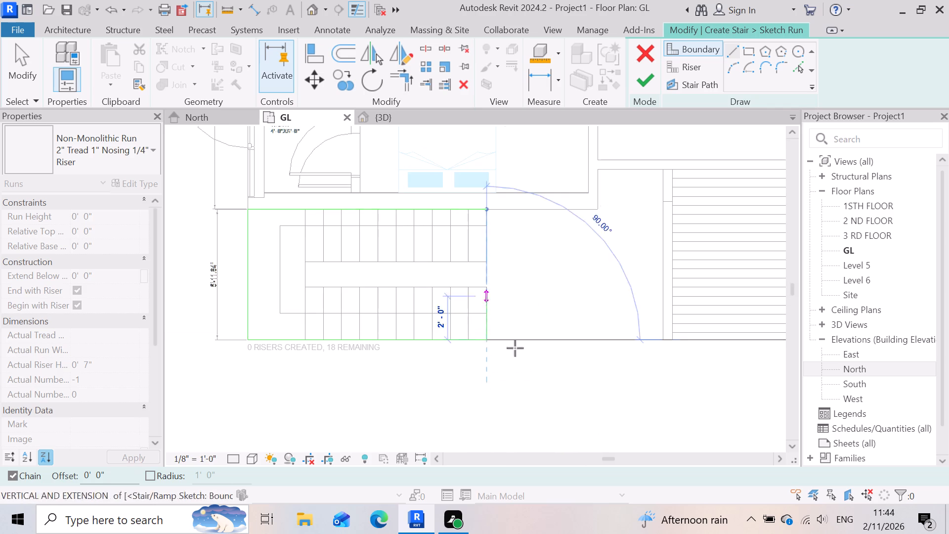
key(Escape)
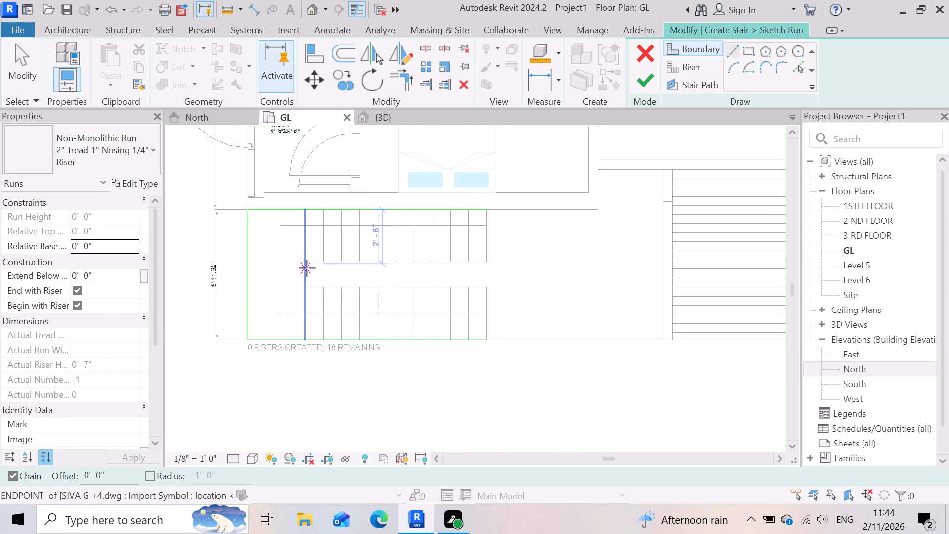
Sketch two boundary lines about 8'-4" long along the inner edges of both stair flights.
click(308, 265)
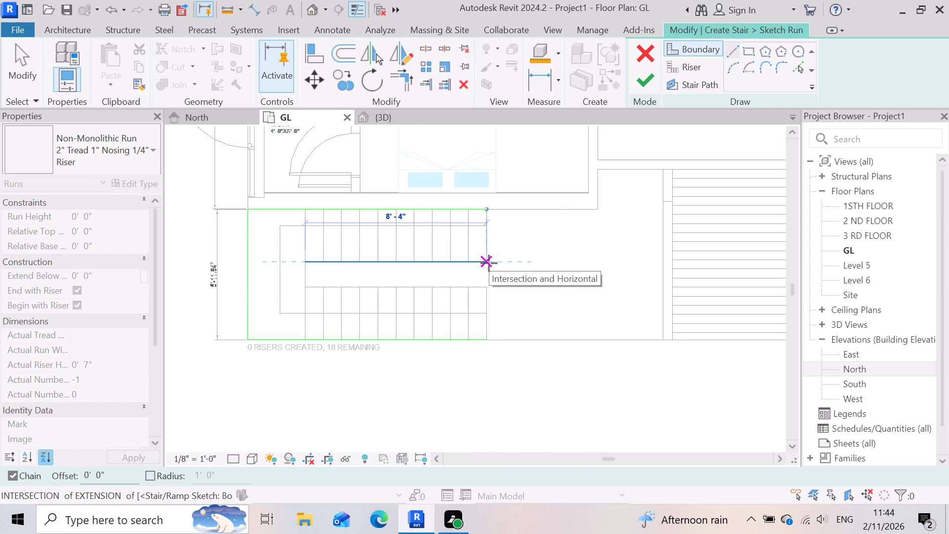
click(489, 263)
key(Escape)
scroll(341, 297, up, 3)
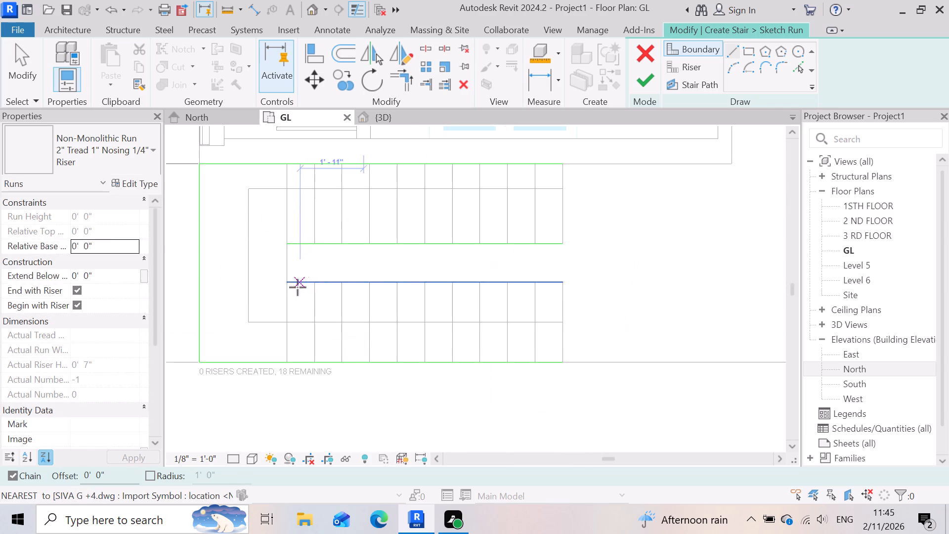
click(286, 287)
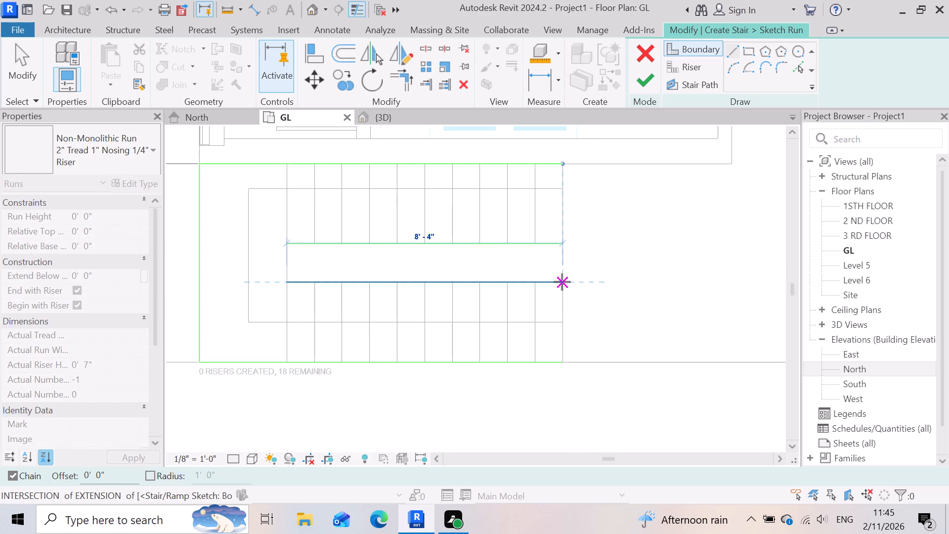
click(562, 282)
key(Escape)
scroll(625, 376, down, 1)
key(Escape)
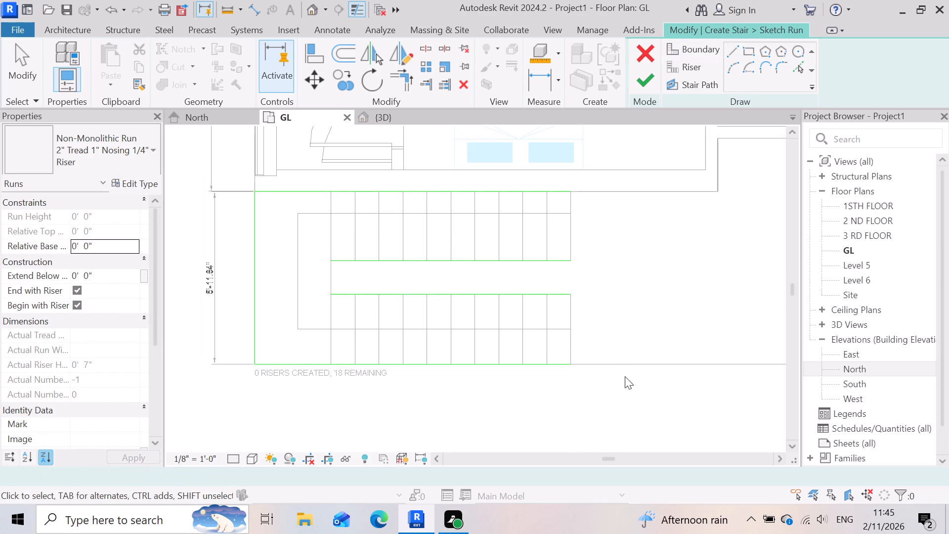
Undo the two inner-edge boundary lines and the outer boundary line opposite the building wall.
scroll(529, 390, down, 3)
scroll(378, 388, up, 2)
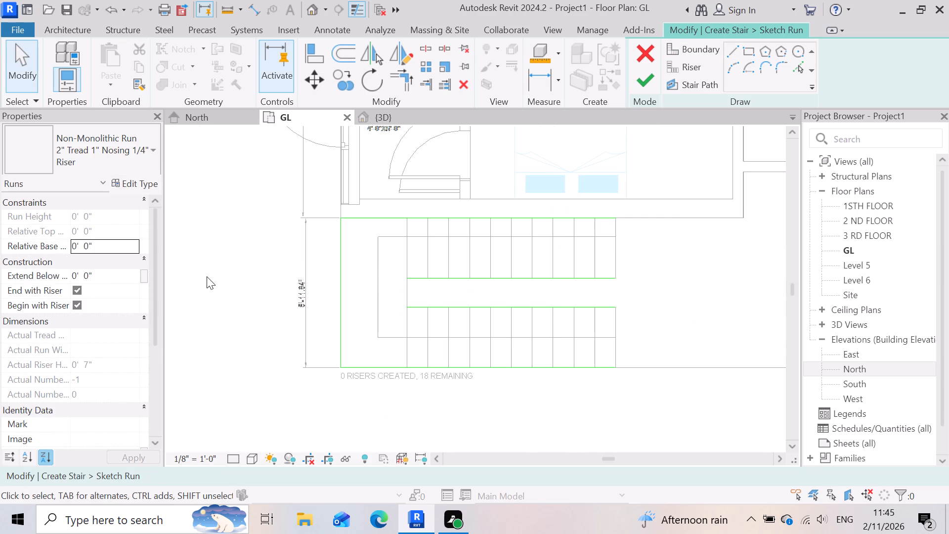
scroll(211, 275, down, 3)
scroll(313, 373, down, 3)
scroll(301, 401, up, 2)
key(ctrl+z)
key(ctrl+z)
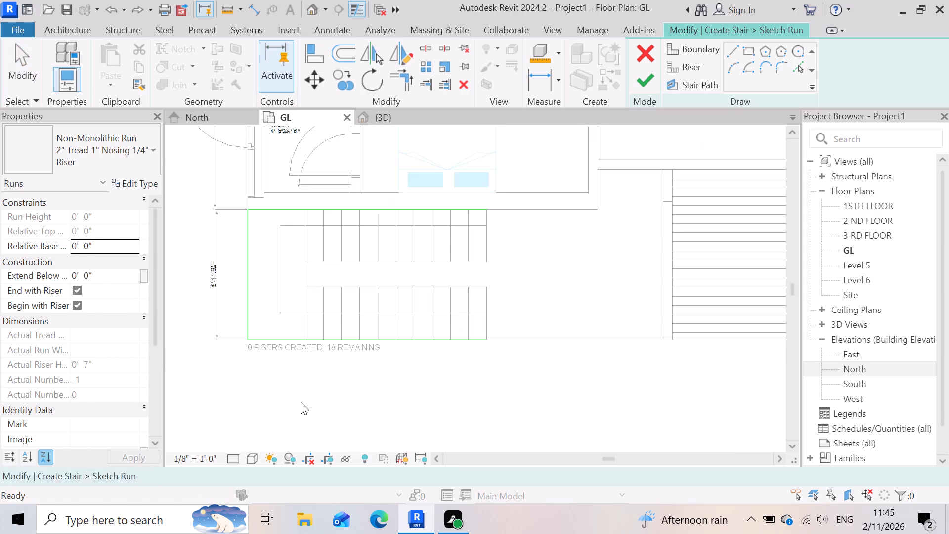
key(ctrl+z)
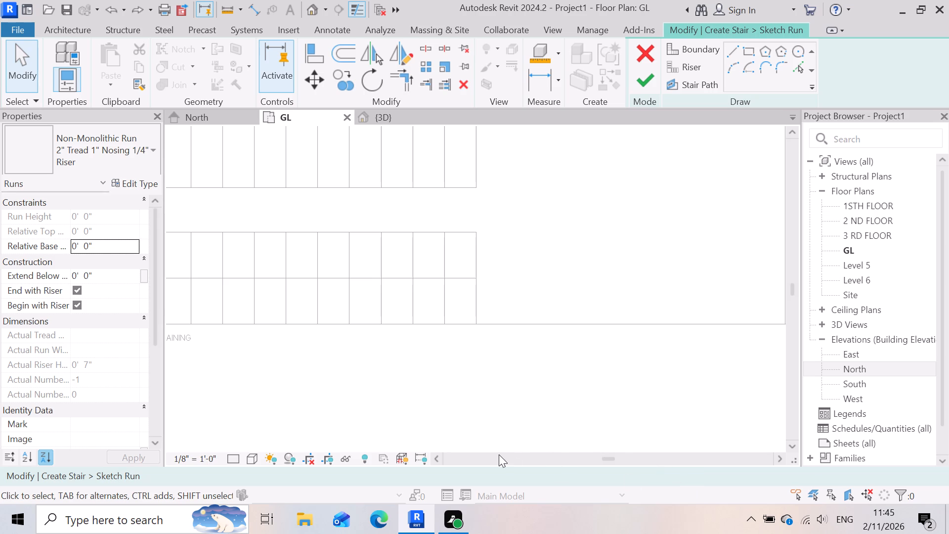
Select the stair boundary line along the outer end of the landing.
scroll(565, 410, down, 3)
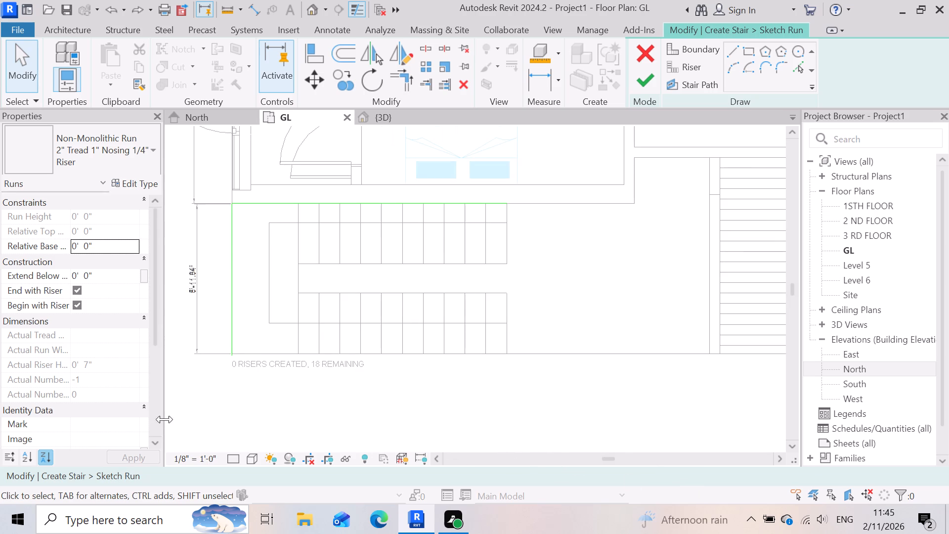
scroll(226, 333, up, 2)
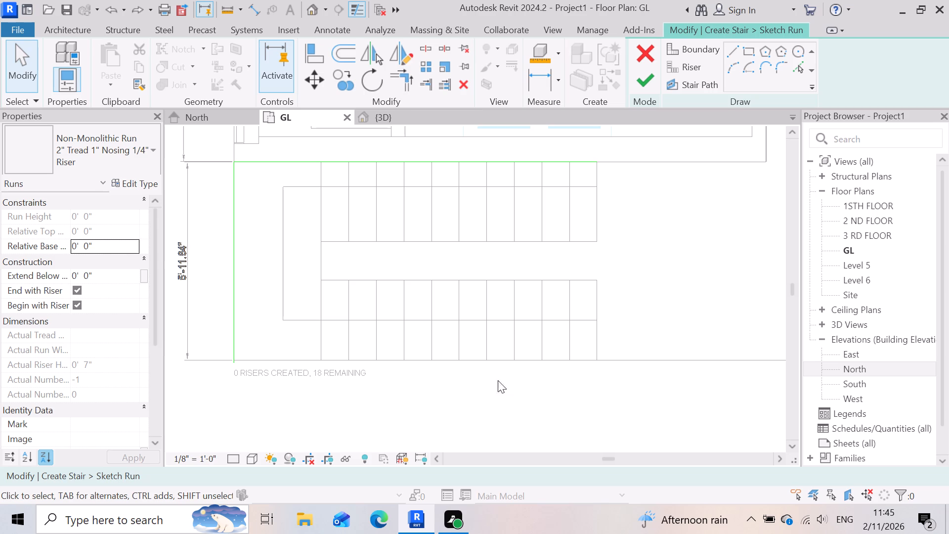
scroll(444, 293, up, 4)
scroll(549, 332, down, 4)
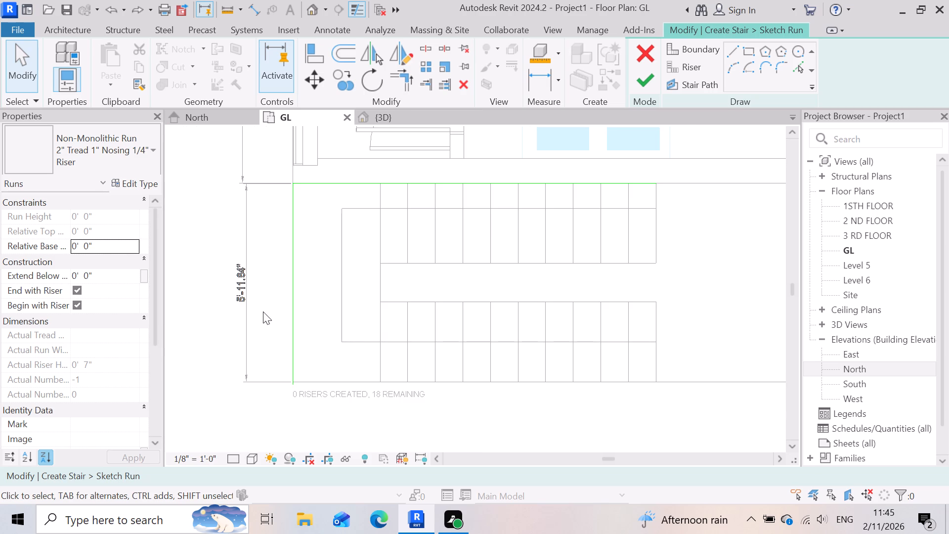
click(291, 280)
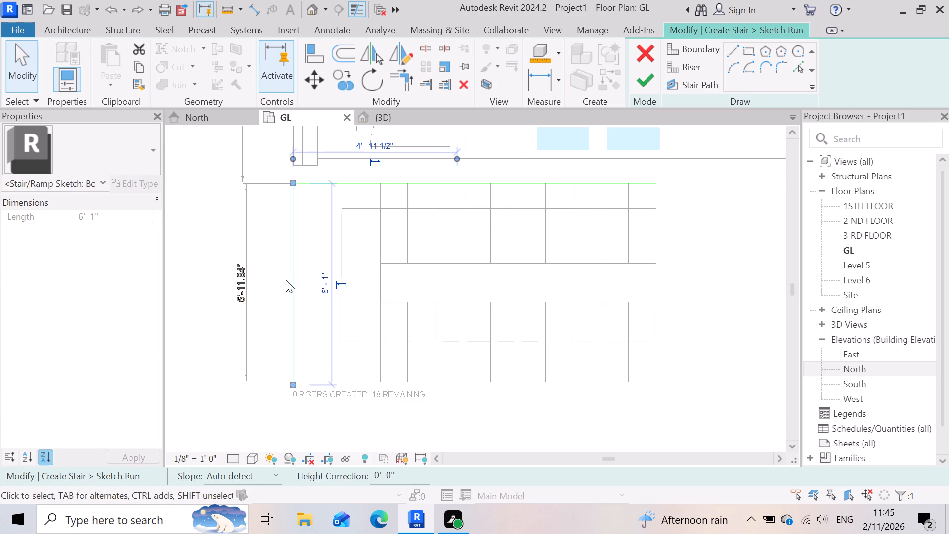
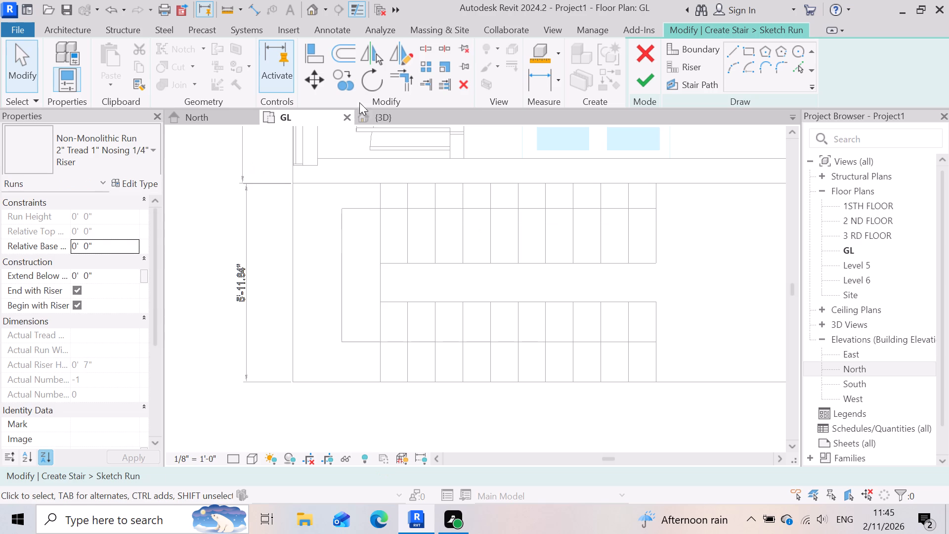
Cancel the stair run sketch and discard its boundary lines.
scroll(337, 307, down, 2)
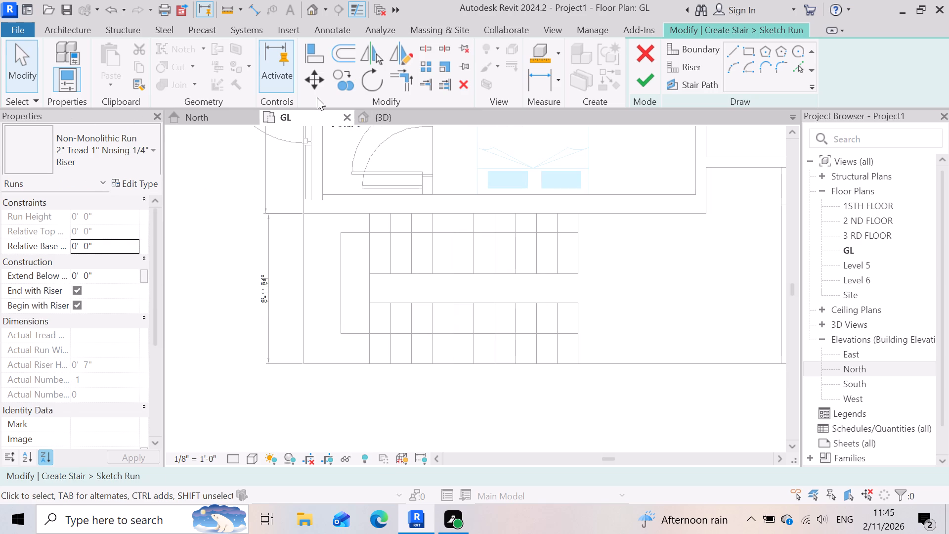
click(76, 32)
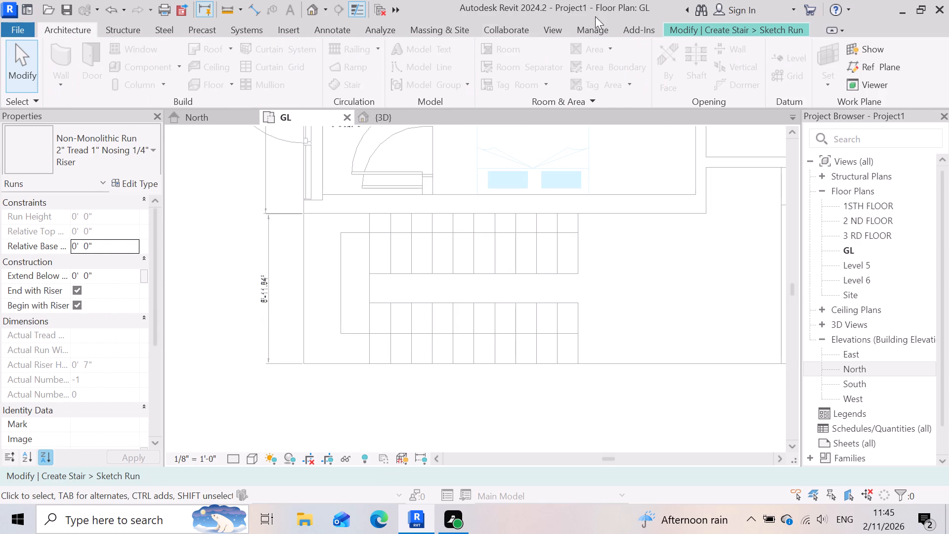
click(678, 28)
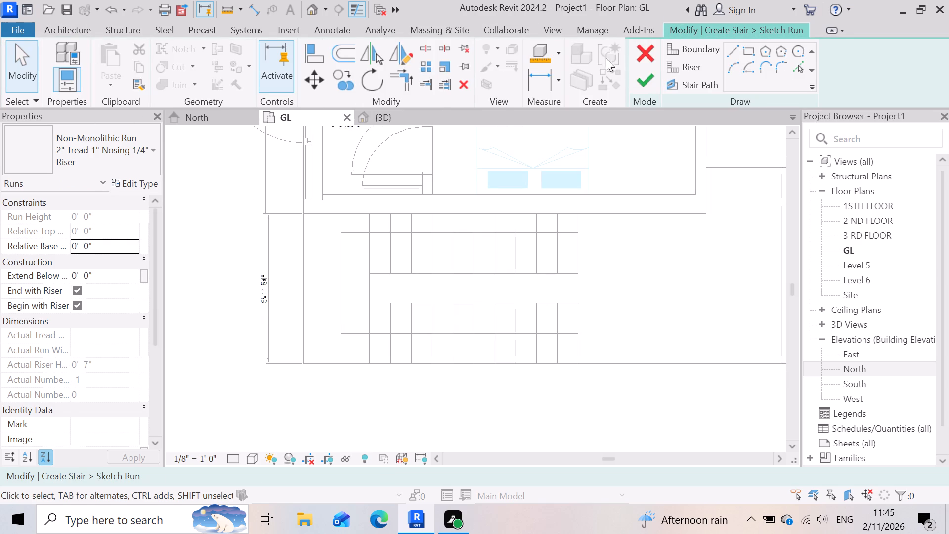
click(652, 53)
click(509, 271)
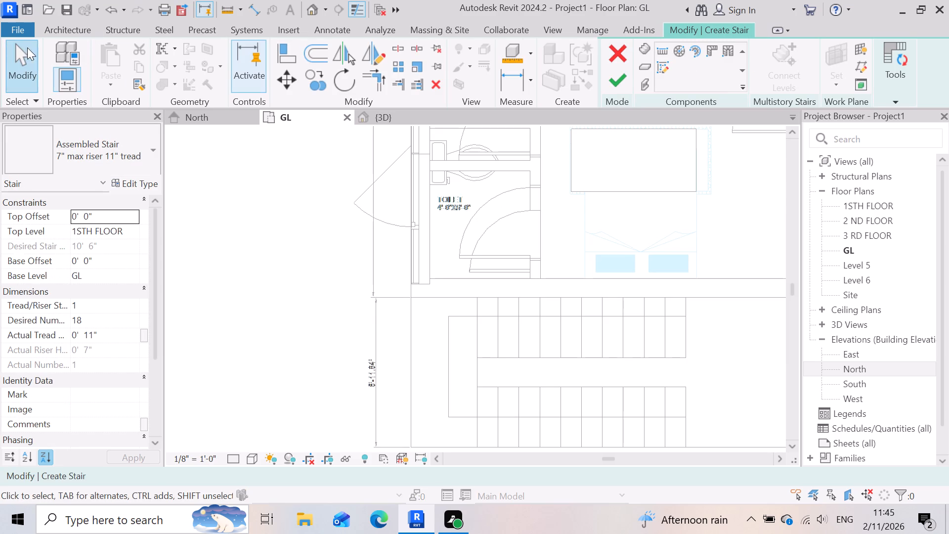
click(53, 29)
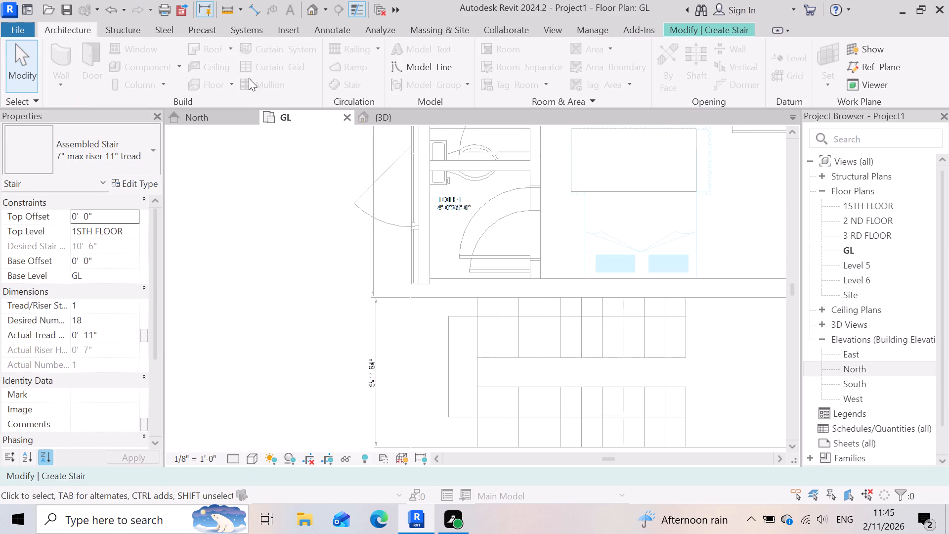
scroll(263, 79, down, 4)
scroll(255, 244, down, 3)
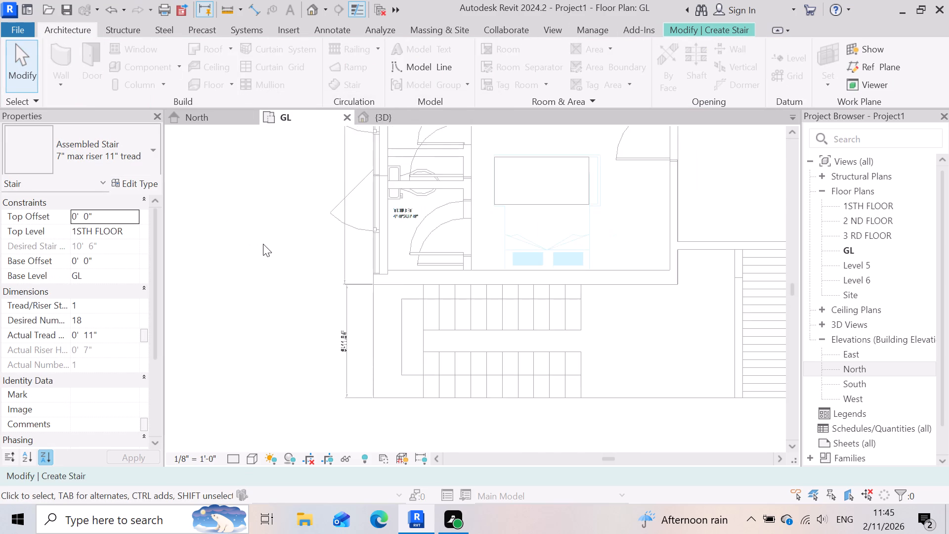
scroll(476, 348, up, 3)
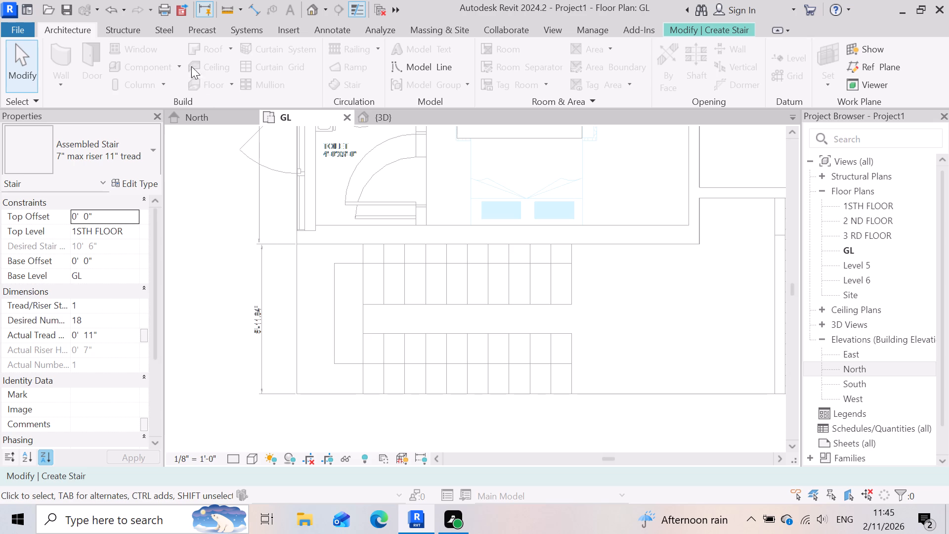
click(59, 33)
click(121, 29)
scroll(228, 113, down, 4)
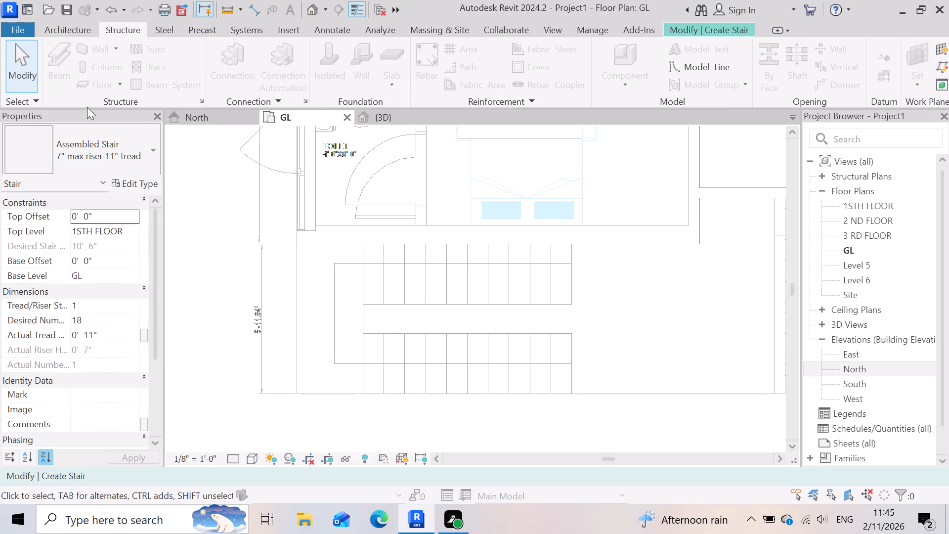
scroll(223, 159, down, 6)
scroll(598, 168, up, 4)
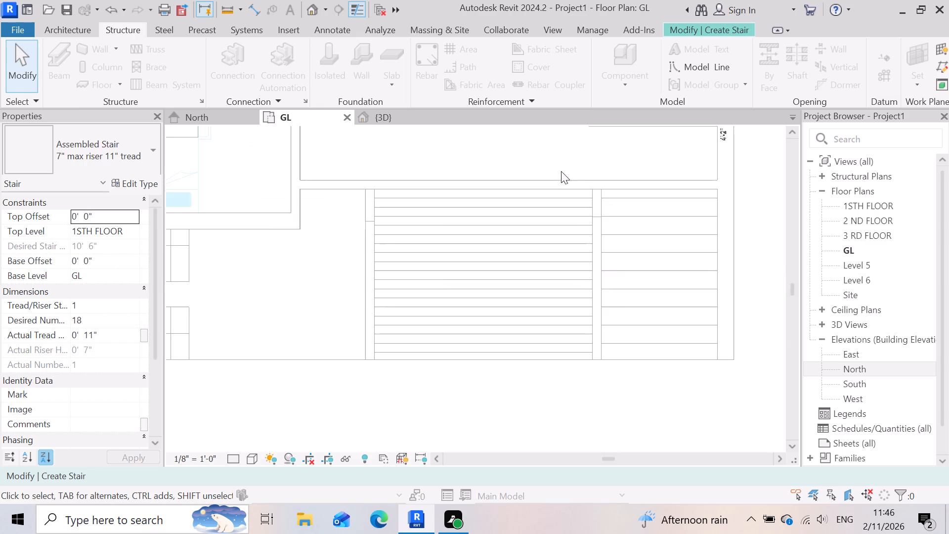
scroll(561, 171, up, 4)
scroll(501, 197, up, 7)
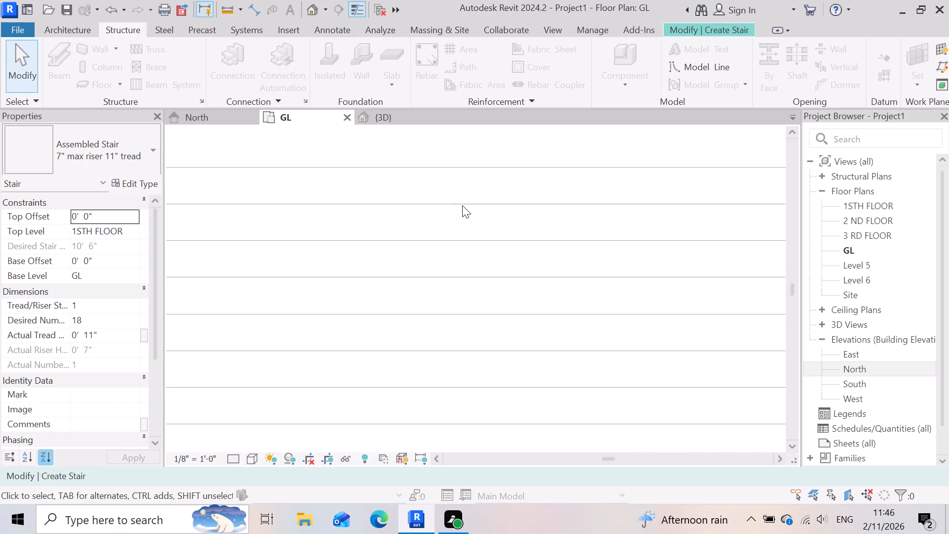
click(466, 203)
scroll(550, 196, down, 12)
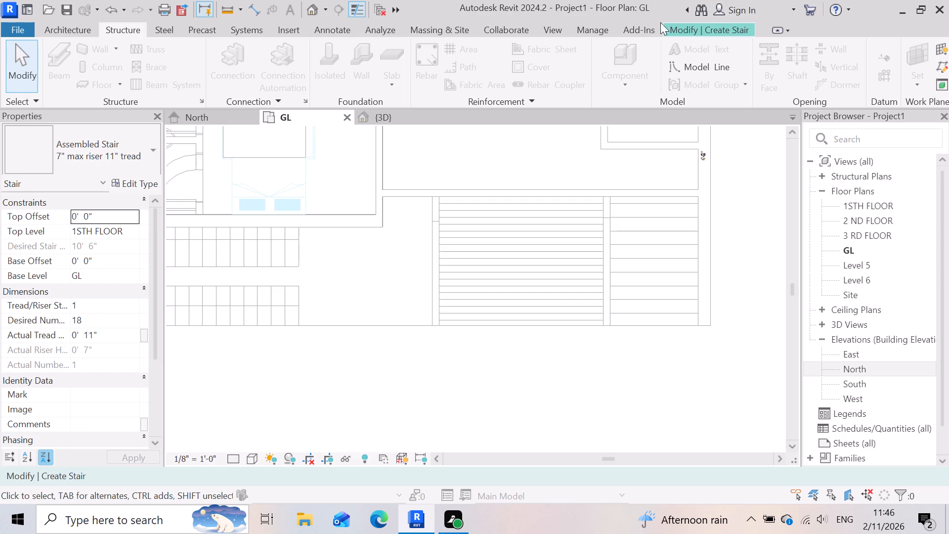
Cancel the stair creation and dismiss the project save reminder without saving.
click(675, 27)
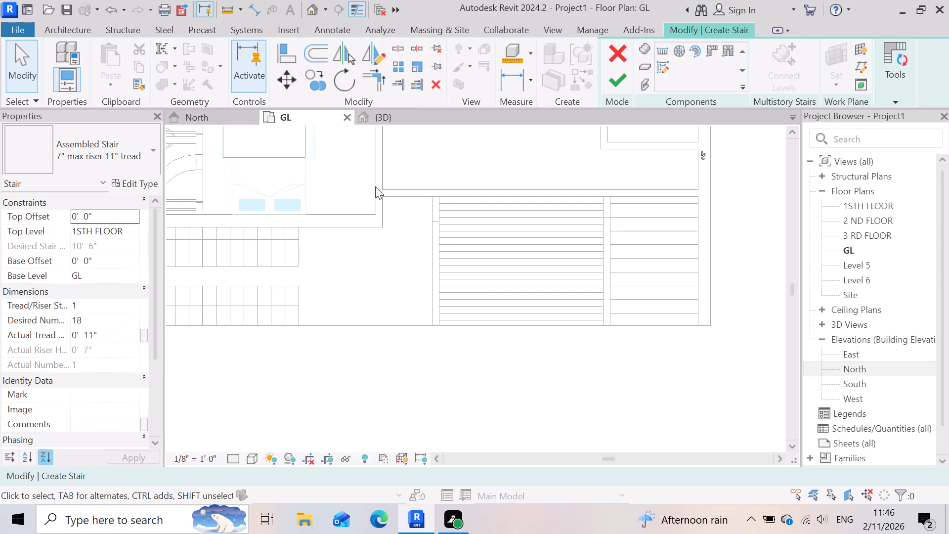
scroll(474, 278, down, 4)
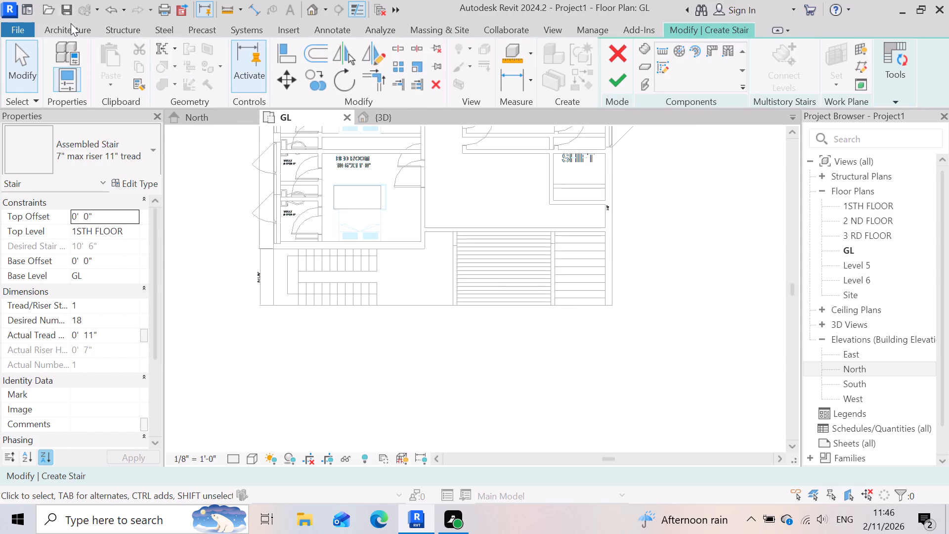
click(71, 24)
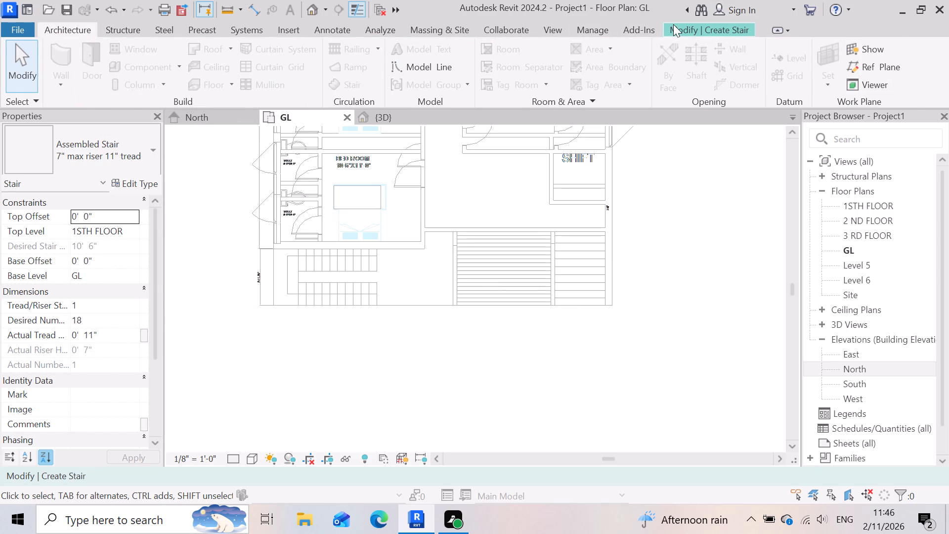
click(673, 24)
click(617, 52)
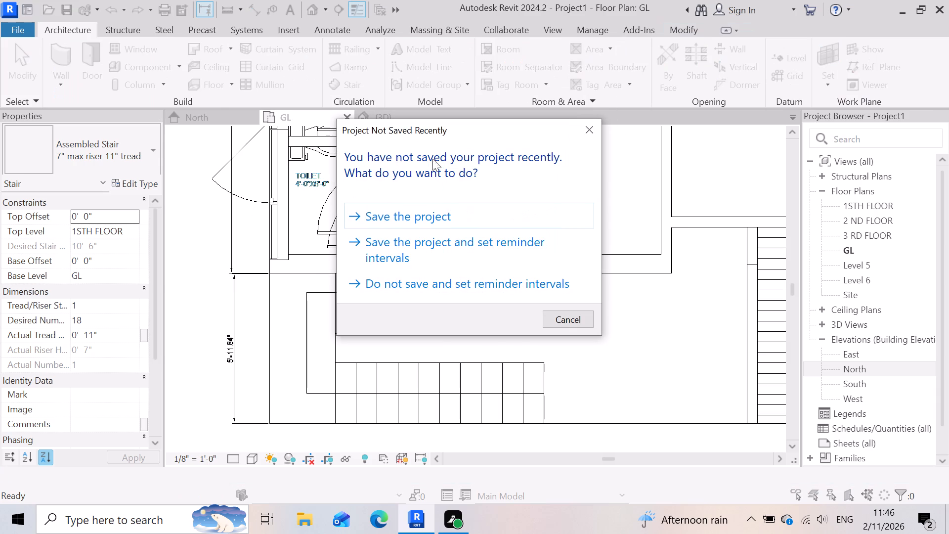
click(589, 128)
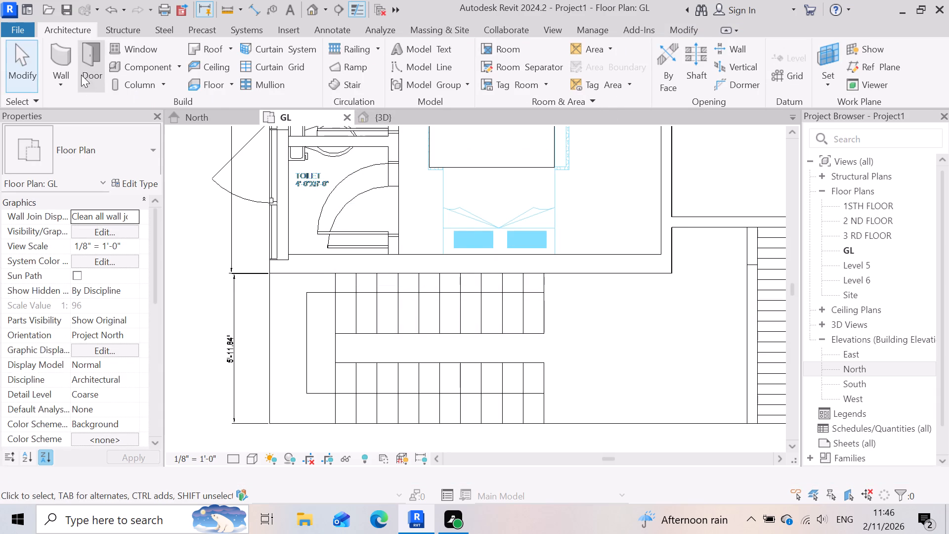
Start a Generic - 5" wall from GL up to 1STH FLOOR at the building's outer corner beside the staircase.
click(69, 52)
scroll(286, 292, up, 1)
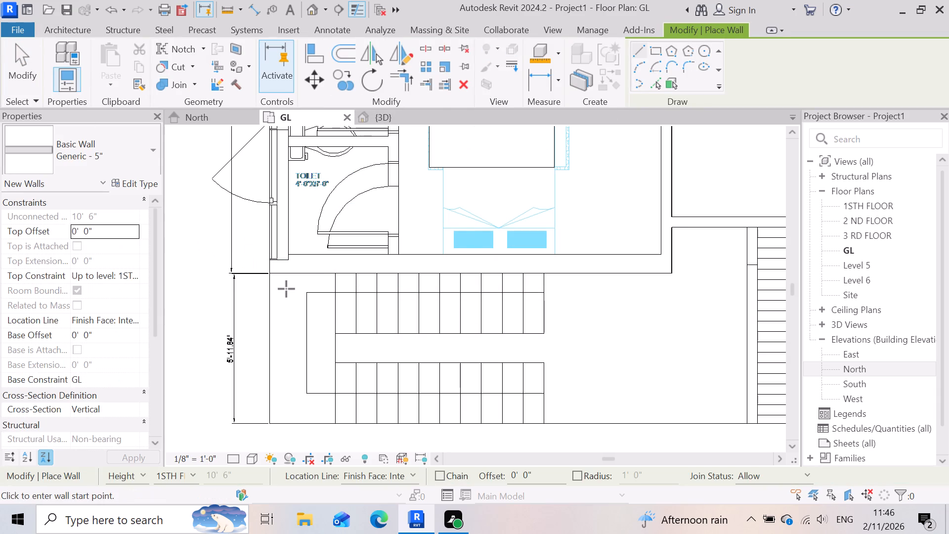
scroll(286, 289, up, 1)
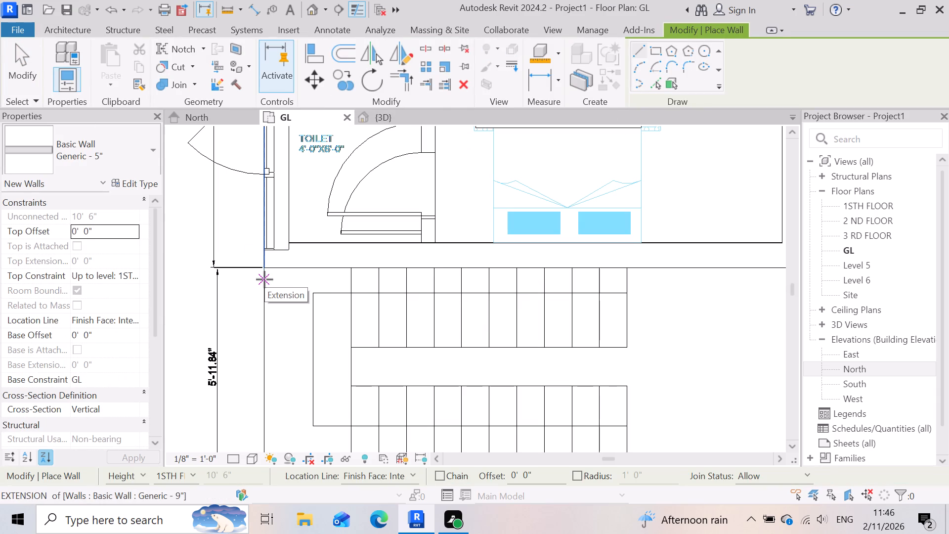
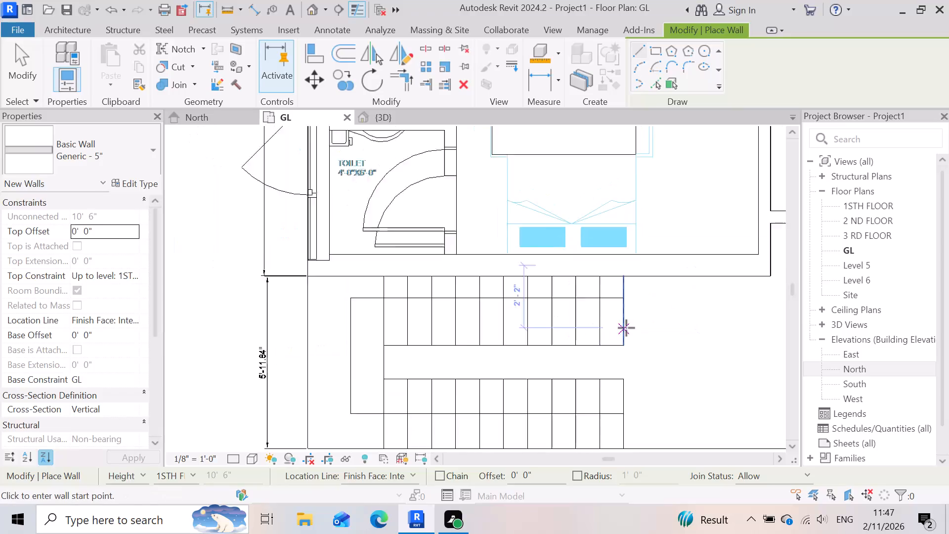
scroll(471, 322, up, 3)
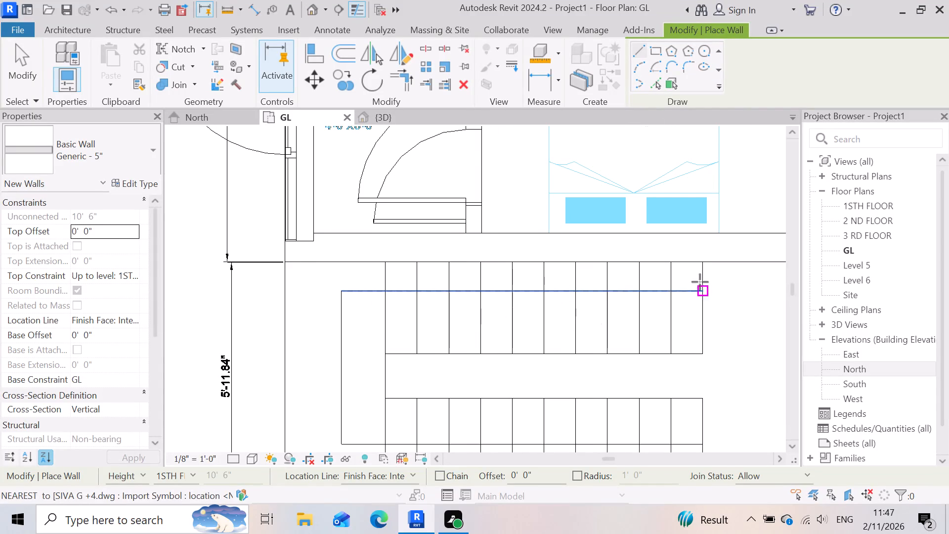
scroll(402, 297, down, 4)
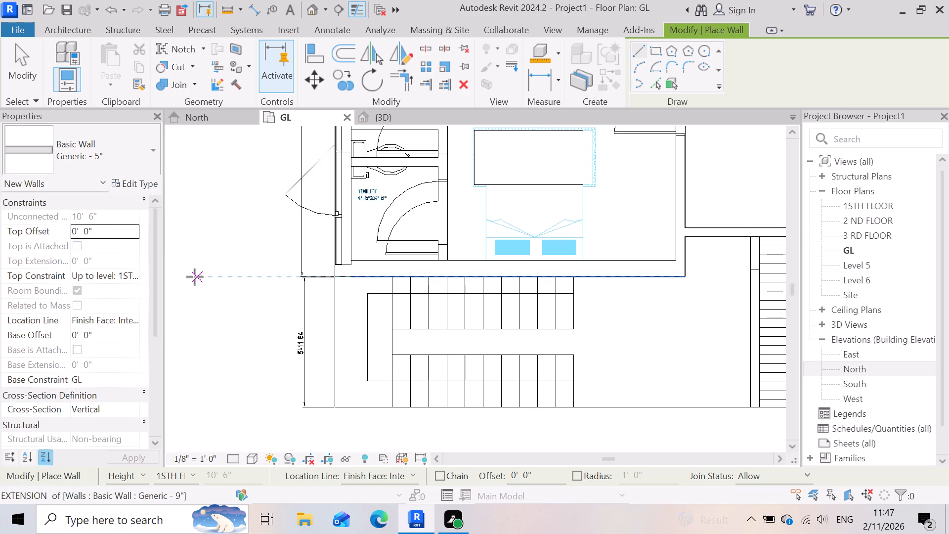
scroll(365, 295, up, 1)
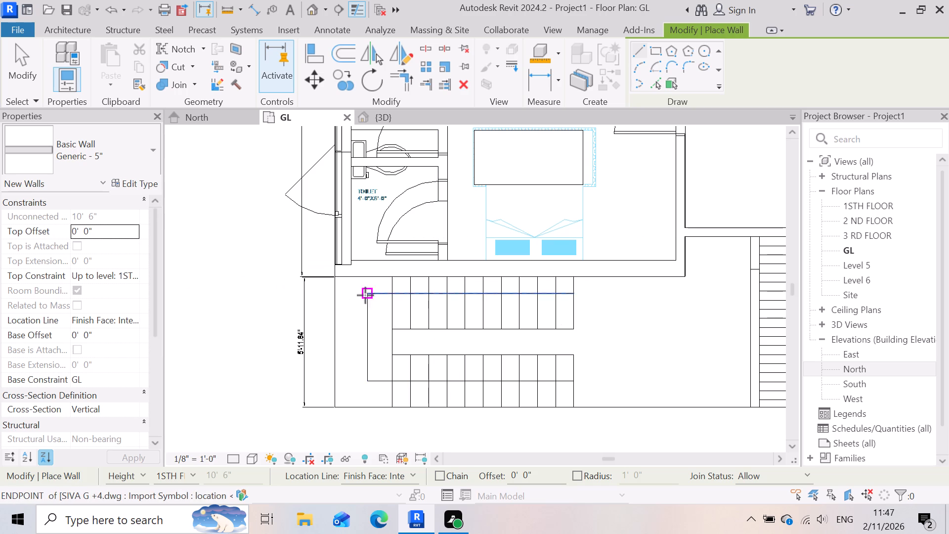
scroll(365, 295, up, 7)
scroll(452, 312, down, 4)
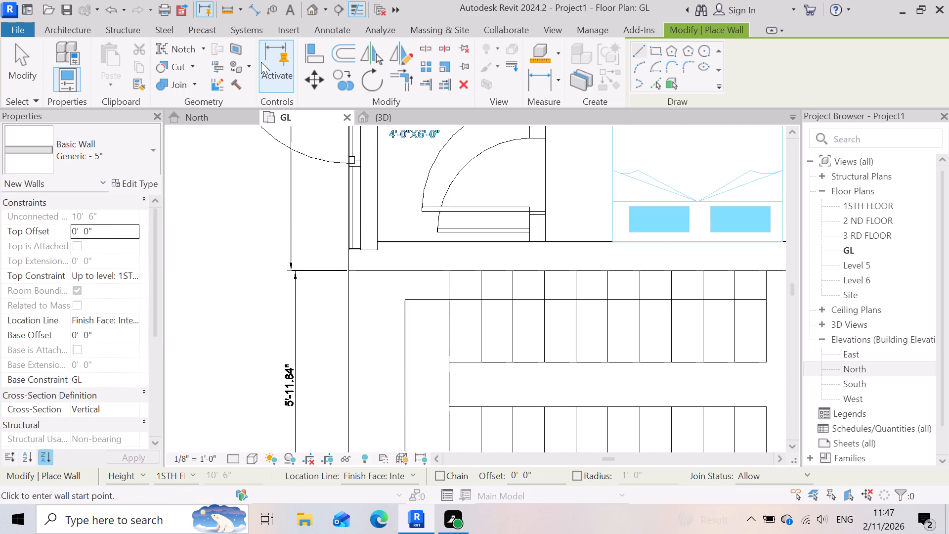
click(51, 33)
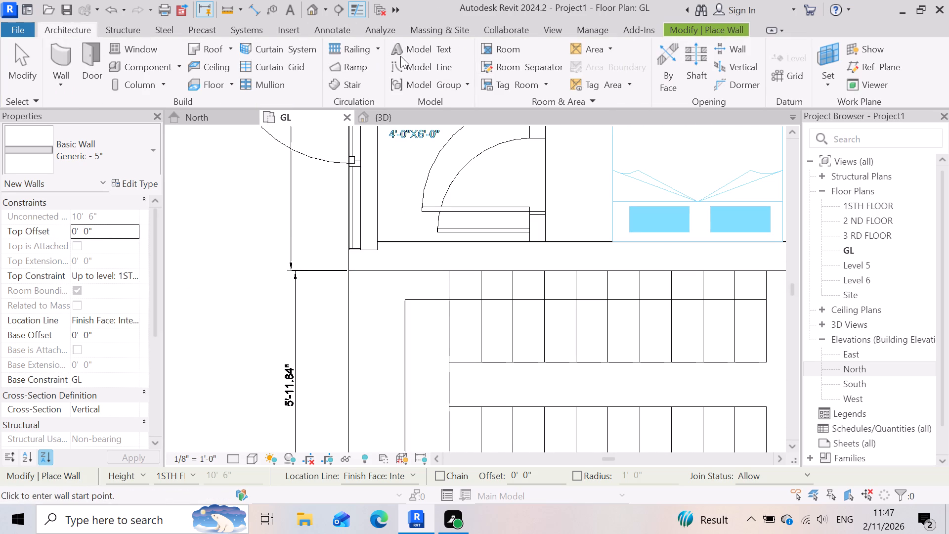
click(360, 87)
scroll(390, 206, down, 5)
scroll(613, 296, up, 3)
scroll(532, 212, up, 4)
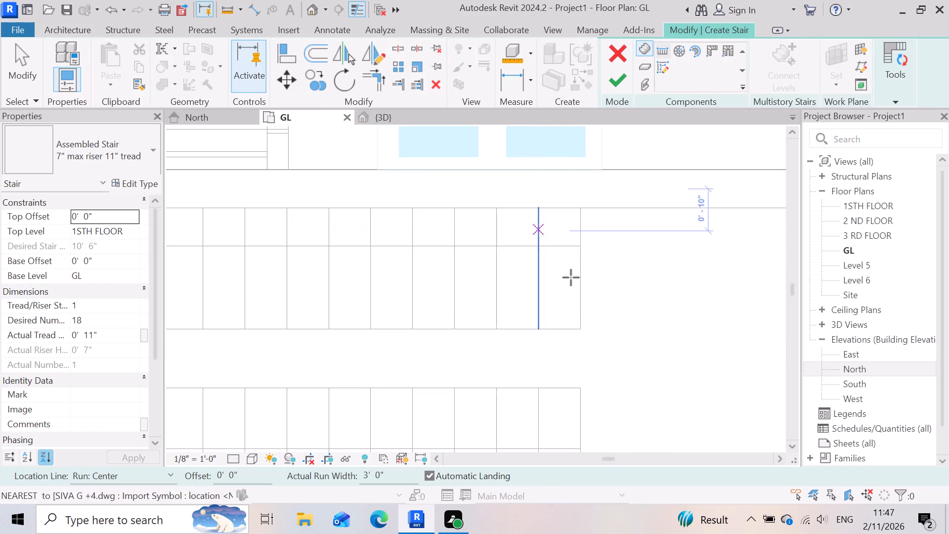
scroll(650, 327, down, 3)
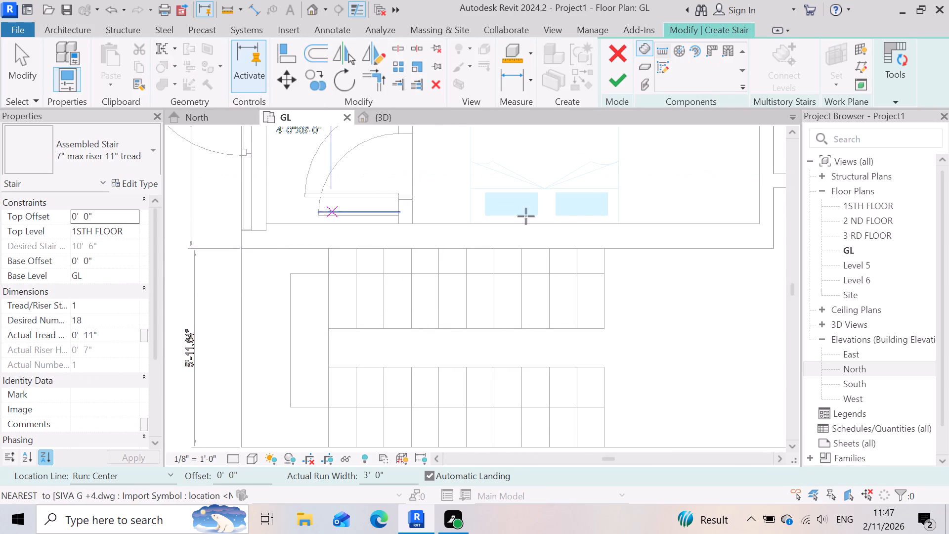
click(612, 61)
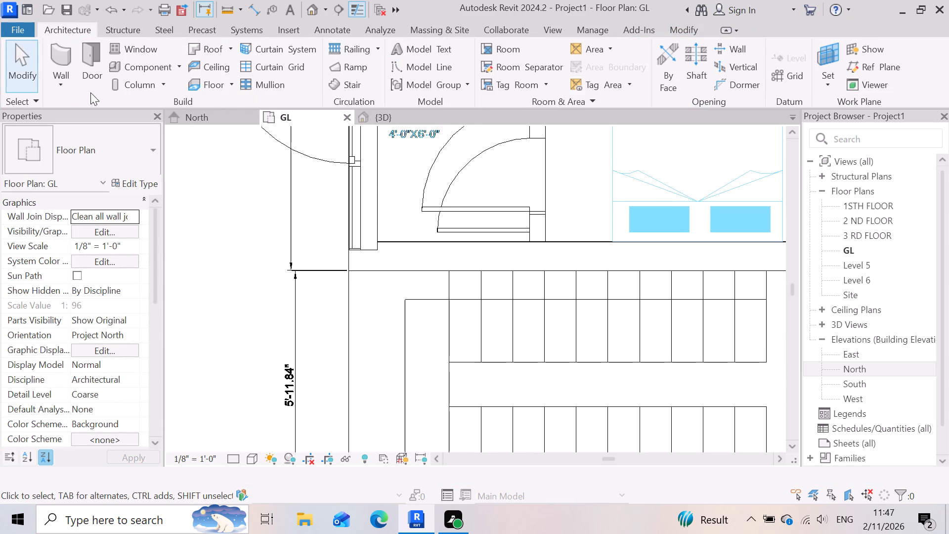
Draw a Generic - 9" wall about 6'-4" long from the bedroom block's outer wall along the staircase's landing side to the drawing's outer boundary.
click(61, 59)
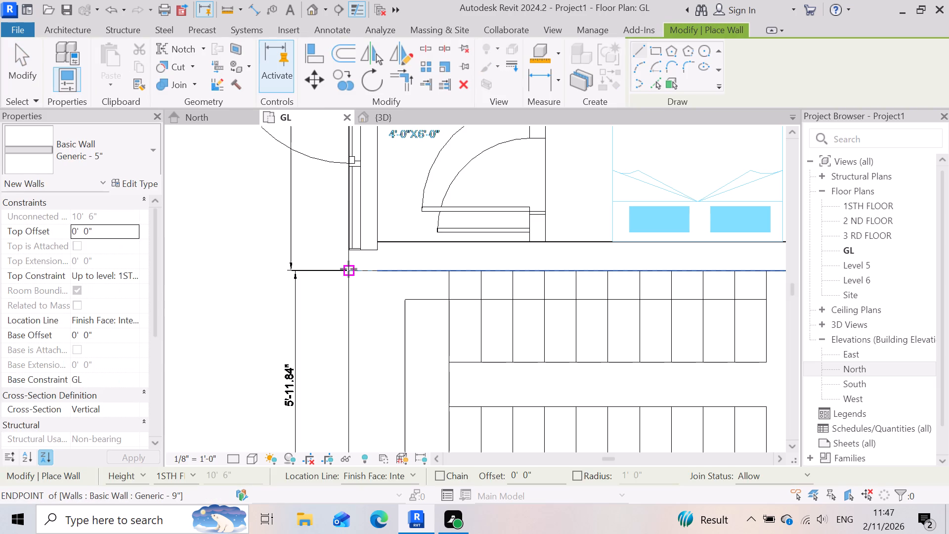
click(150, 155)
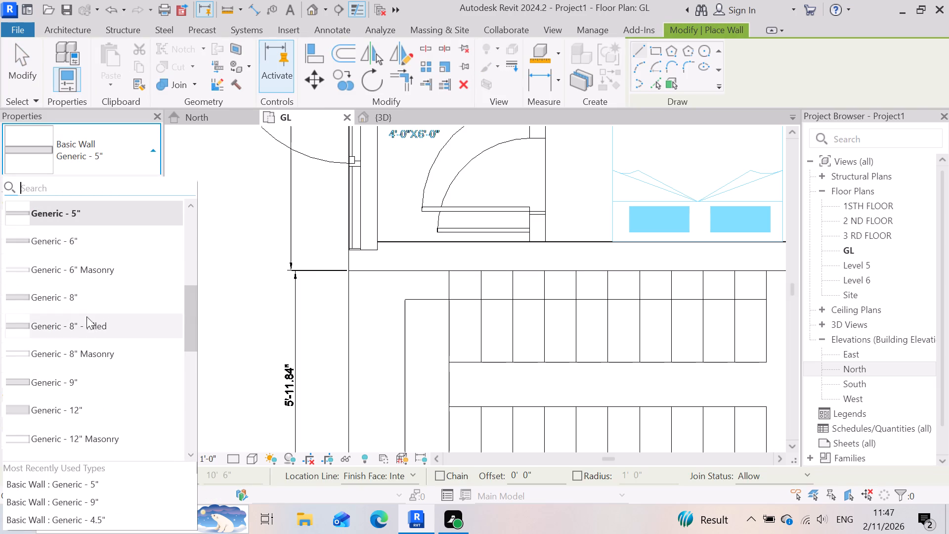
click(82, 502)
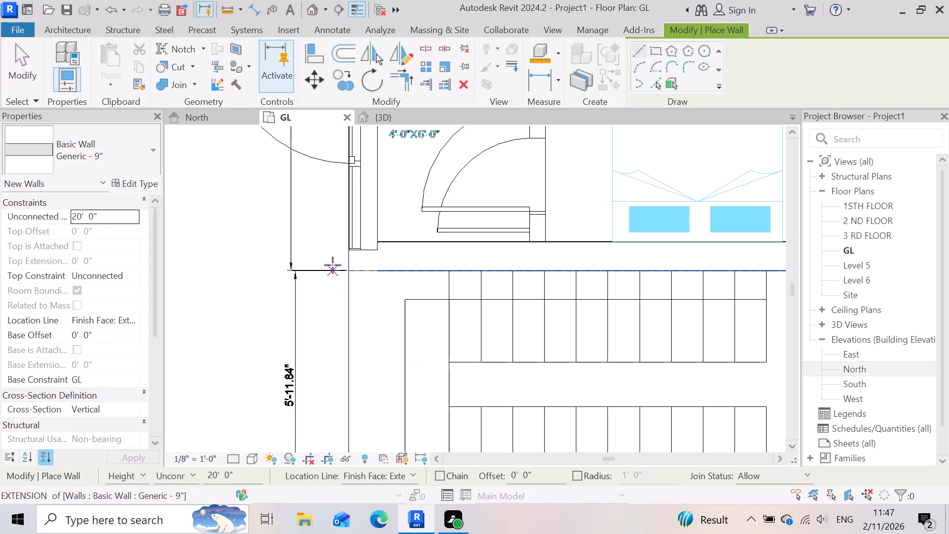
click(375, 274)
scroll(378, 273, down, 5)
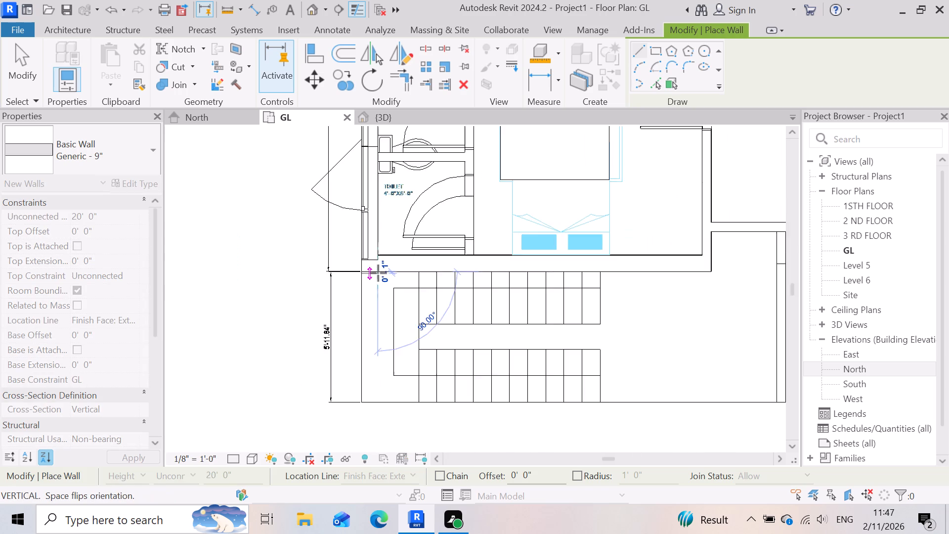
scroll(378, 273, down, 3)
scroll(371, 379, up, 7)
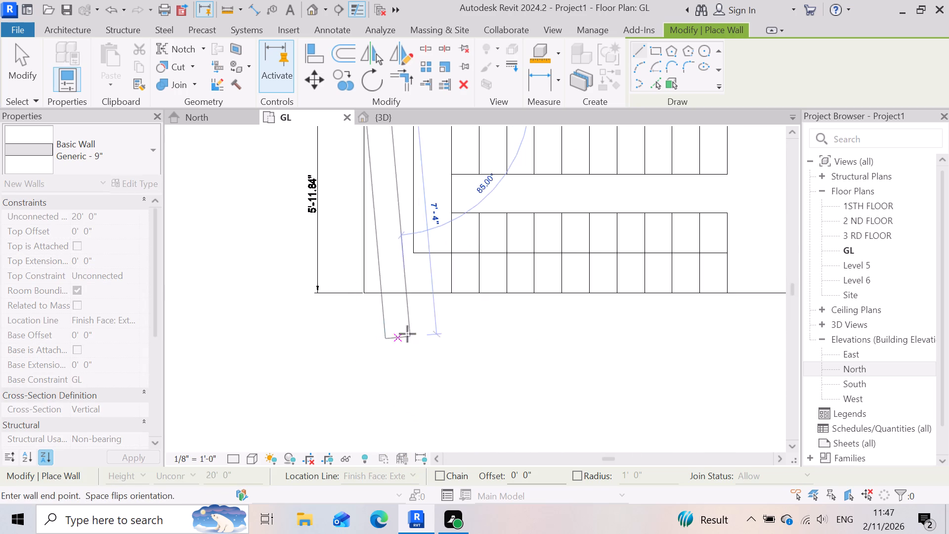
click(389, 297)
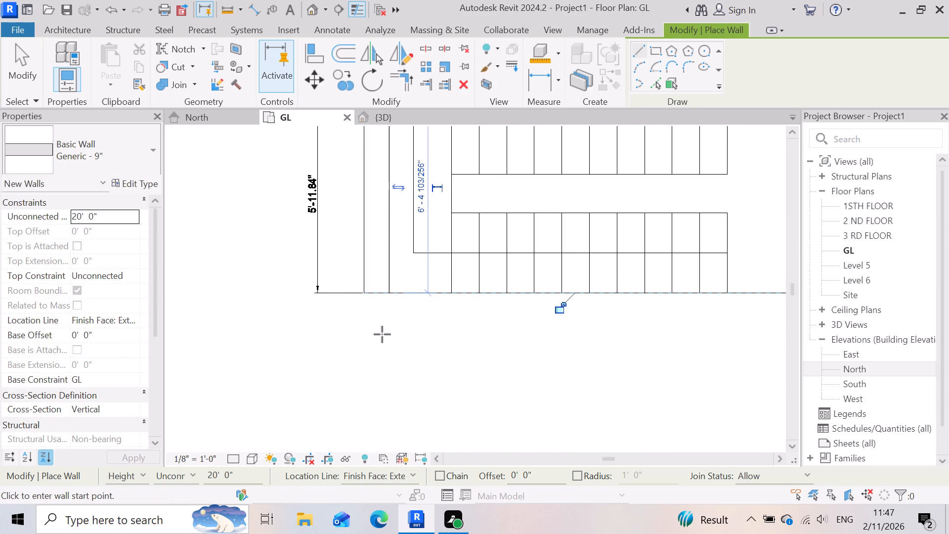
key(Escape)
In the 3D view, set the new staircase side wall's top constraint to Up to level: 1STH FLOOR.
scroll(363, 370, down, 7)
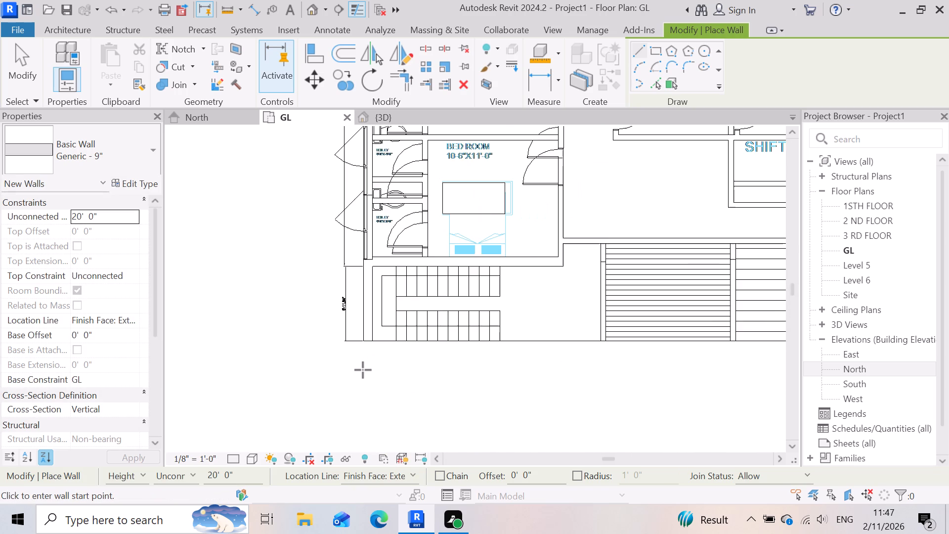
scroll(317, 389, down, 2)
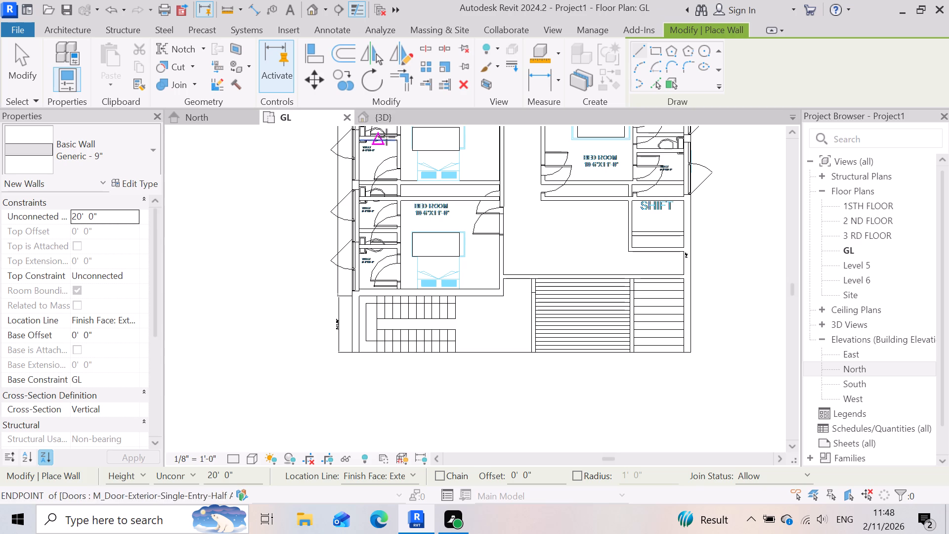
click(417, 112)
scroll(511, 307, down, 4)
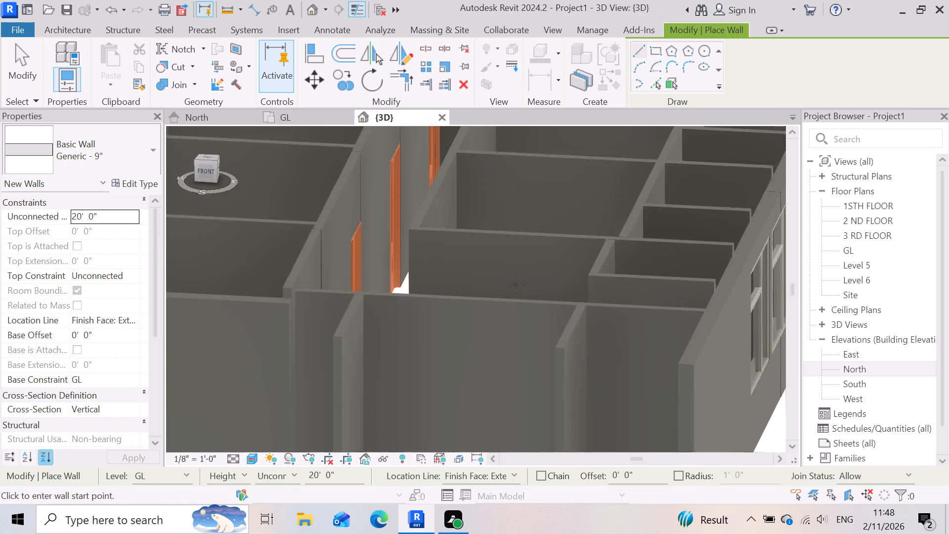
scroll(516, 285, down, 4)
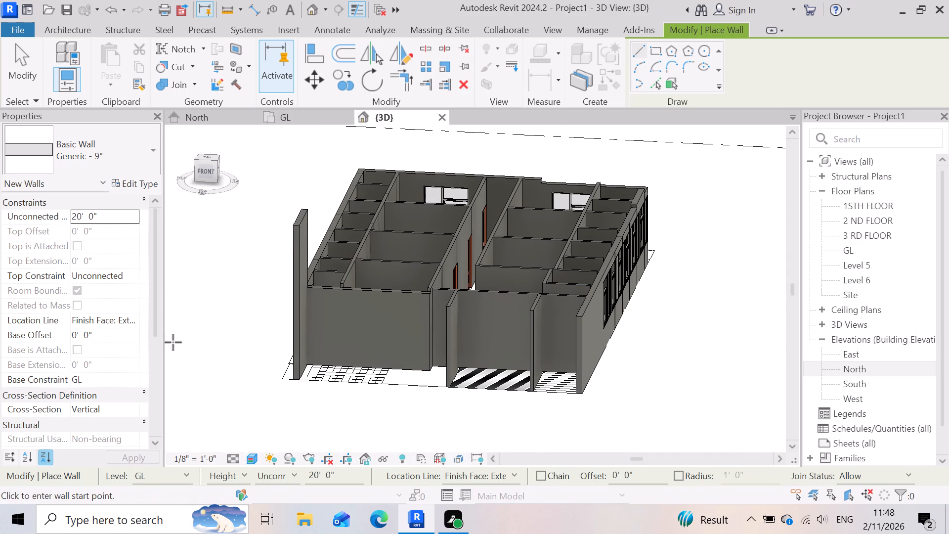
key(Escape)
click(295, 251)
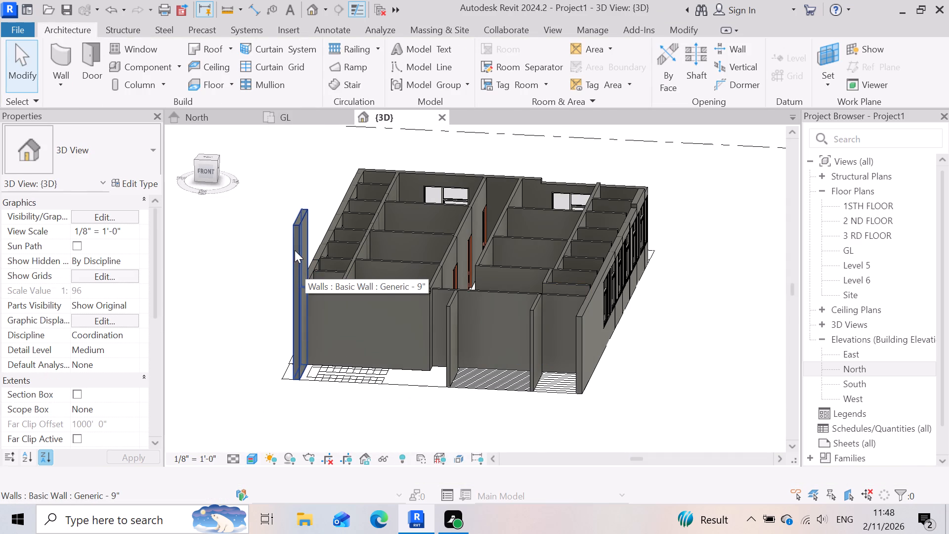
click(128, 272)
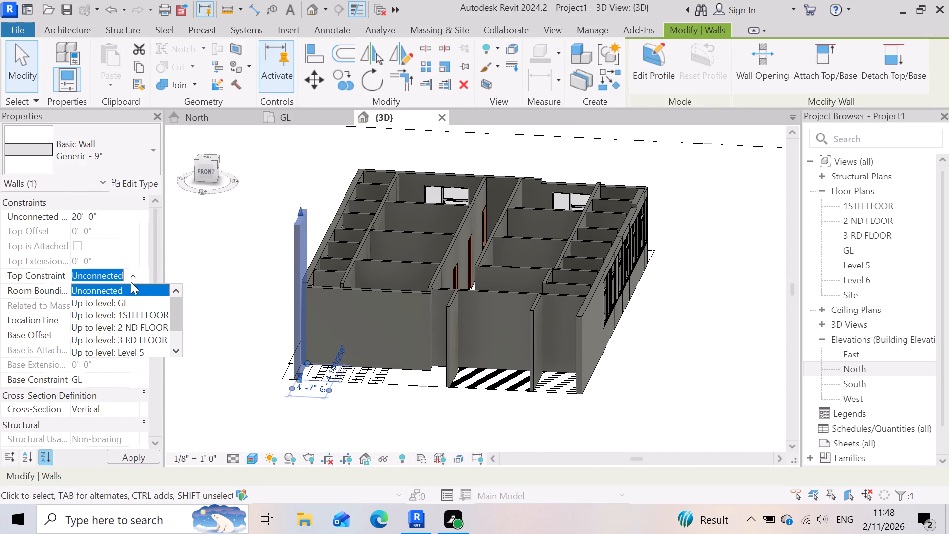
click(134, 310)
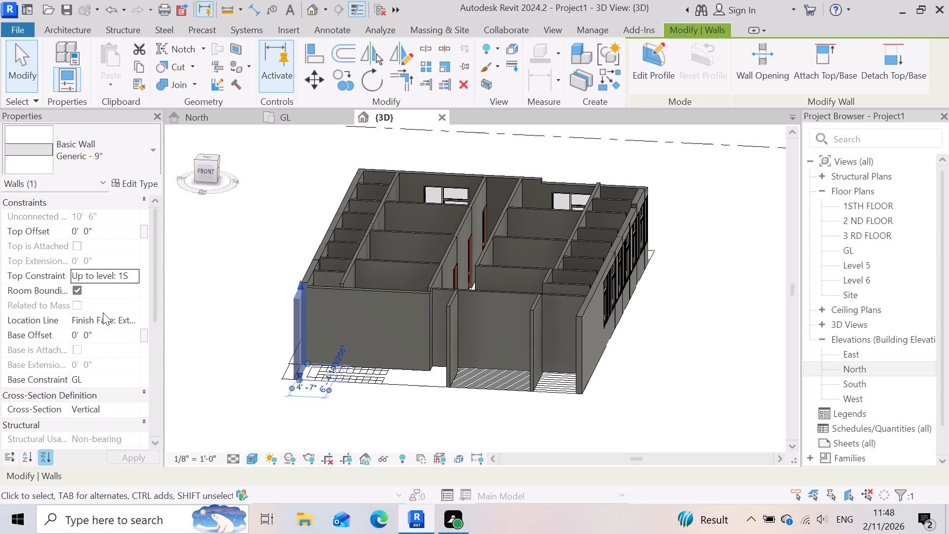
Set the staircase side wall's top offset to -0' 6".
click(109, 227)
text(-6)
key(shift+quotedbl)
key(Return)
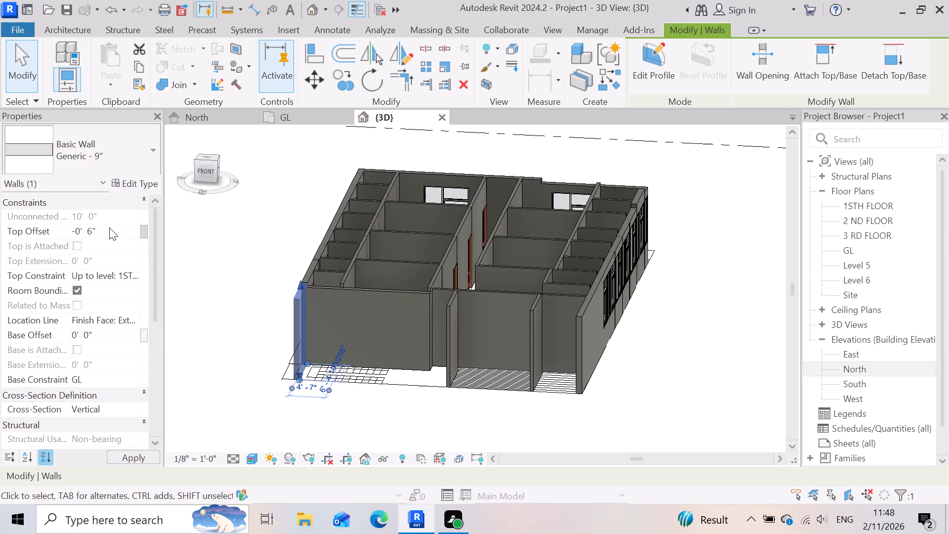
click(147, 458)
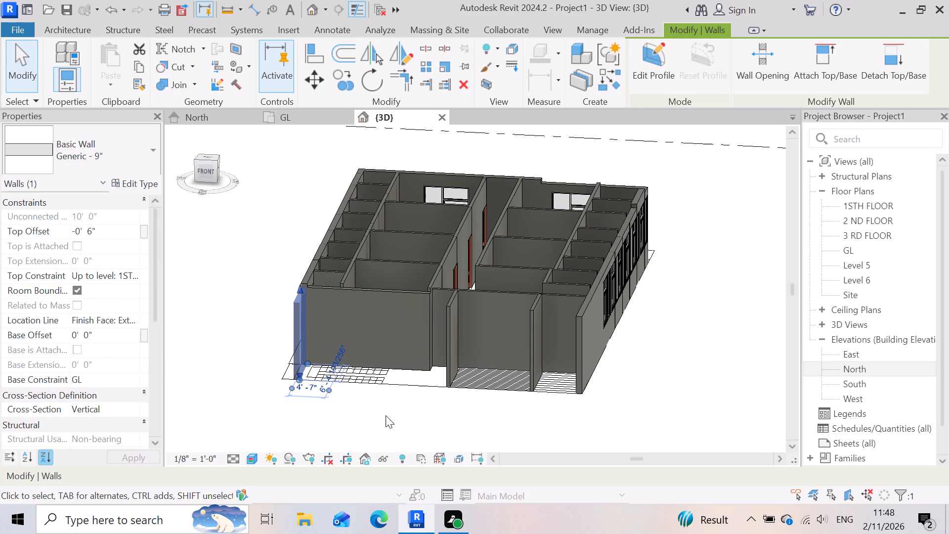
click(442, 410)
scroll(322, 369, up, 3)
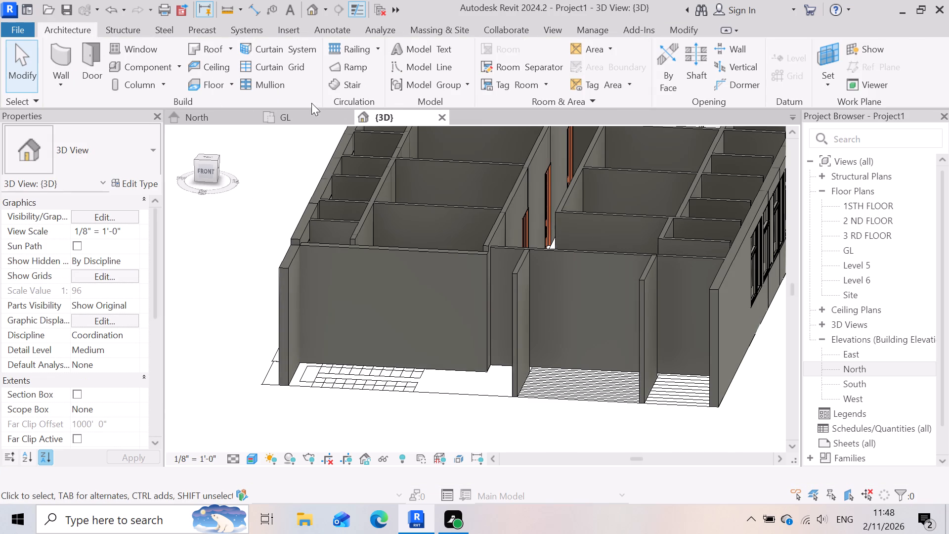
On the GL floor plan, start a new stair from GL to 1STH FLOOR and open a sketched run for it.
click(308, 116)
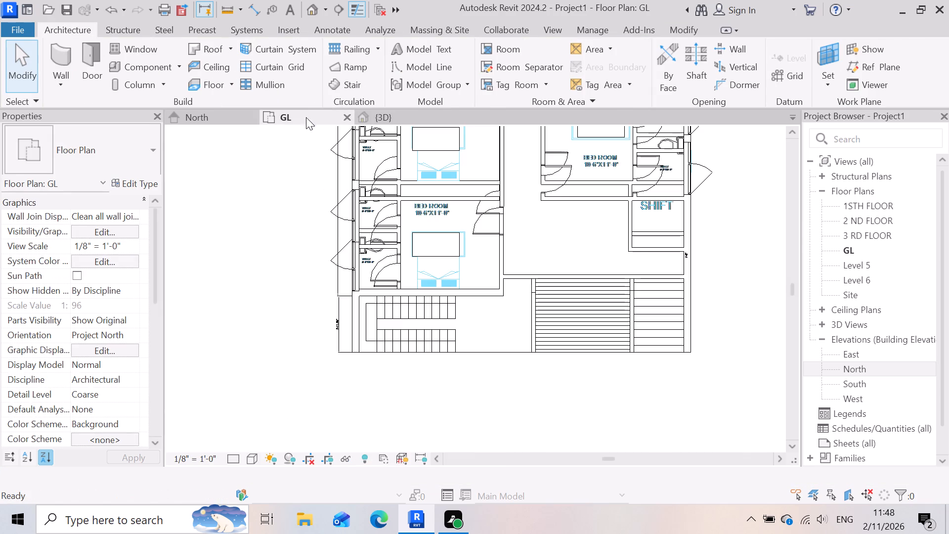
scroll(335, 305, up, 6)
scroll(560, 329, up, 4)
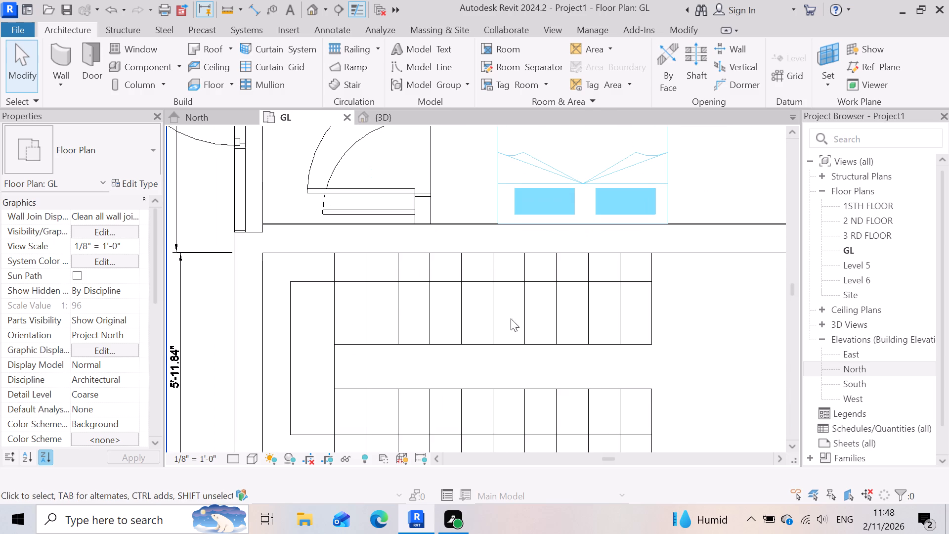
scroll(348, 287, up, 1)
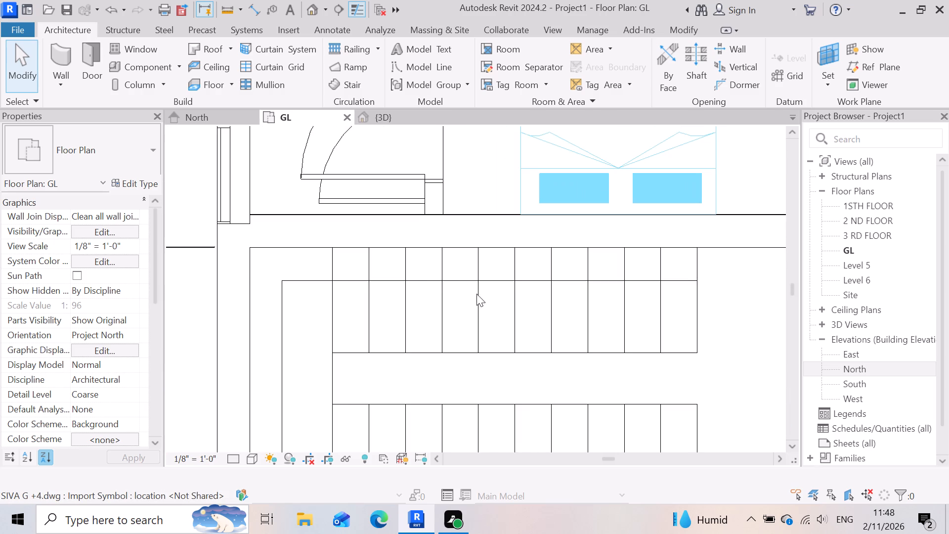
scroll(480, 298, up, 4)
scroll(382, 257, down, 8)
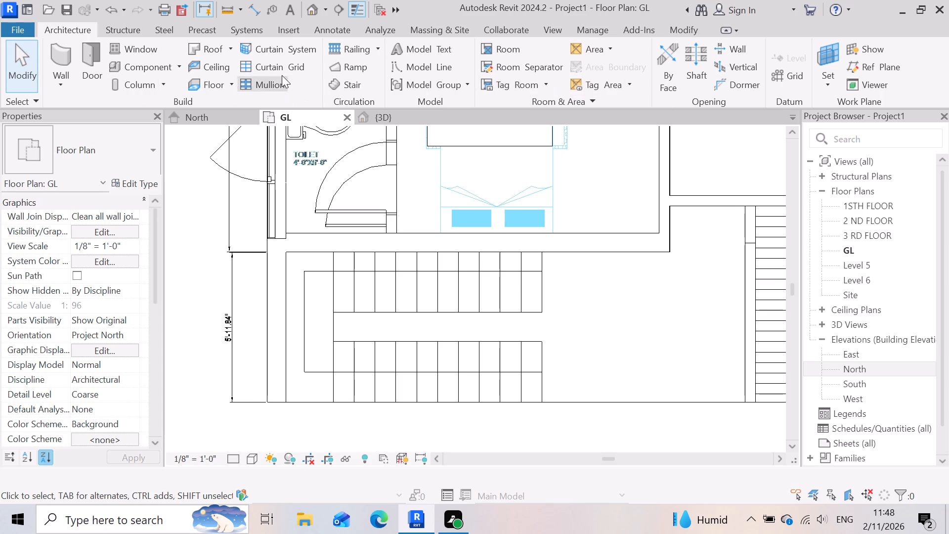
click(354, 83)
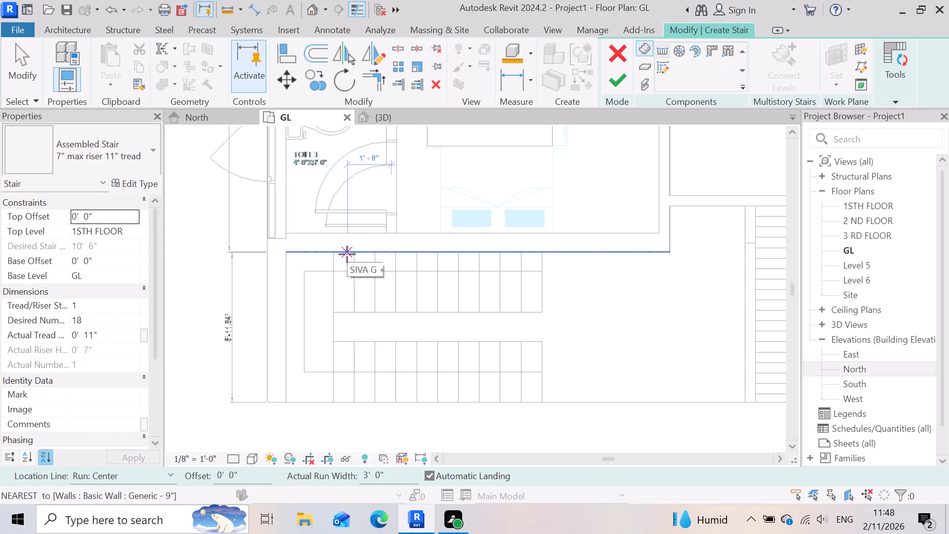
scroll(641, 276, up, 2)
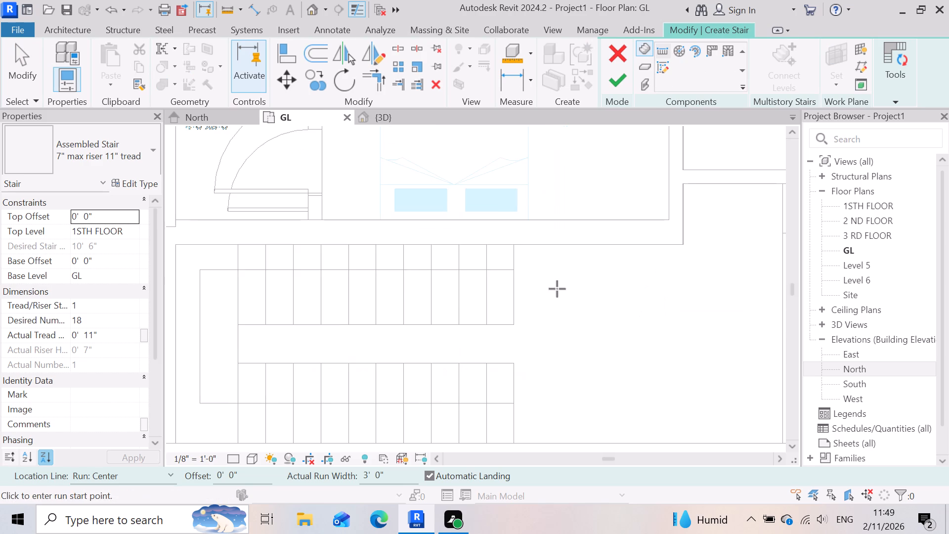
scroll(555, 249, up, 3)
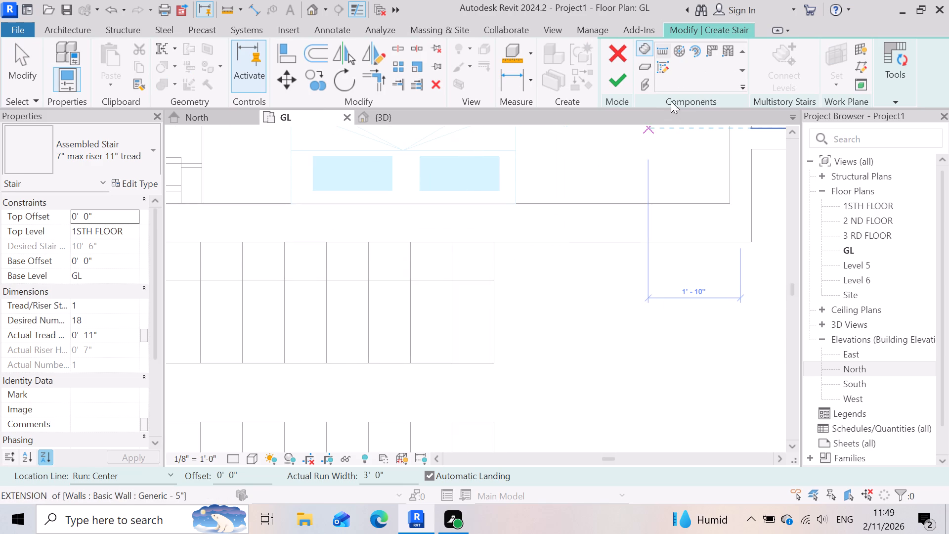
click(657, 65)
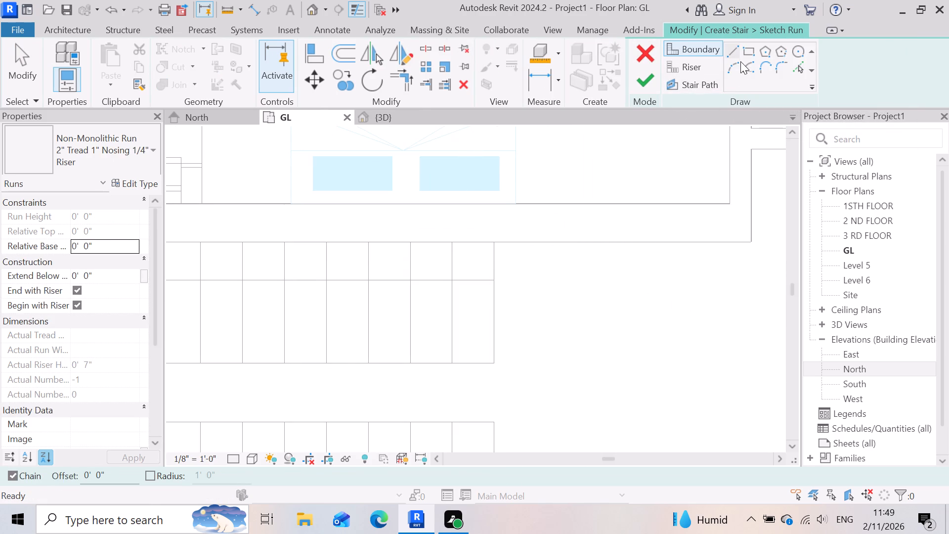
Draw a straight run boundary line along the bedroom block's wall face, from the flight's open end to the landing corner.
click(731, 50)
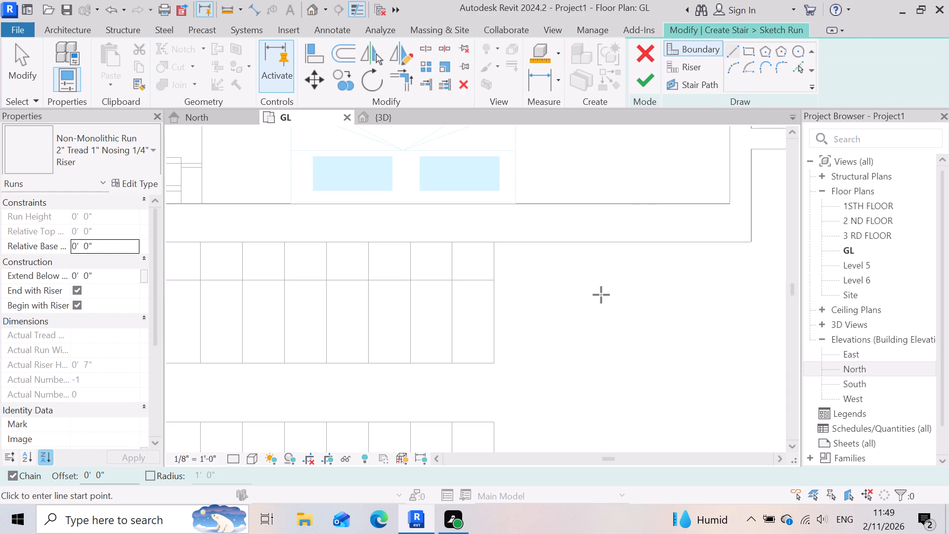
scroll(795, 287, down, 6)
scroll(692, 289, down, 4)
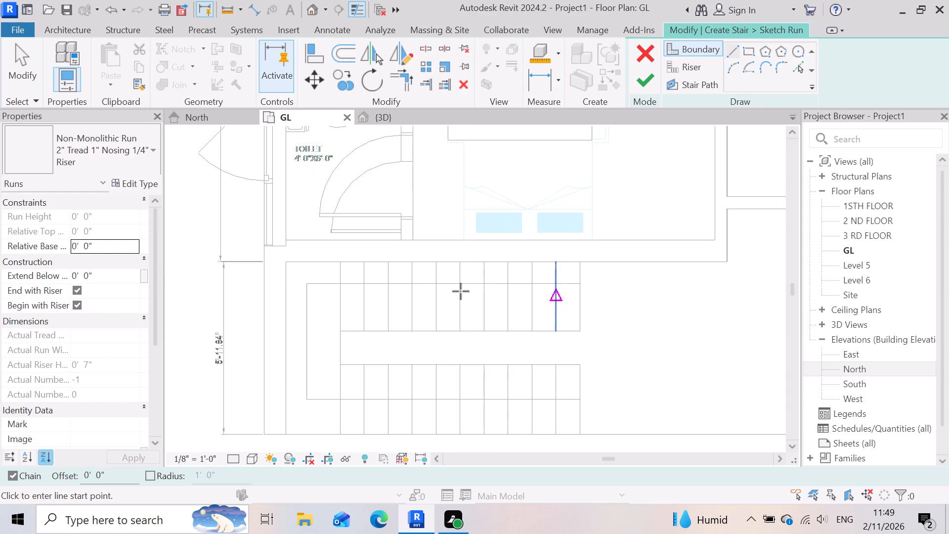
scroll(314, 288, up, 3)
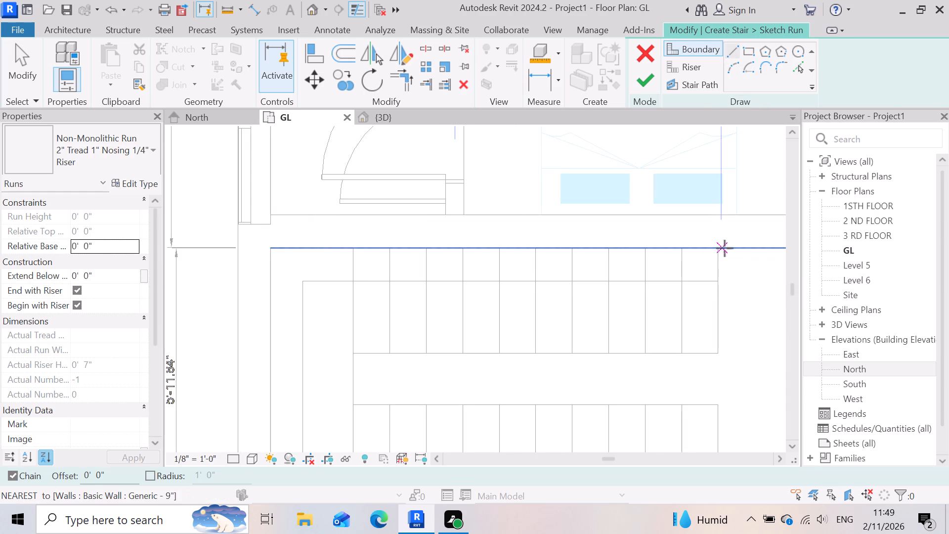
click(720, 250)
scroll(725, 269, down, 9)
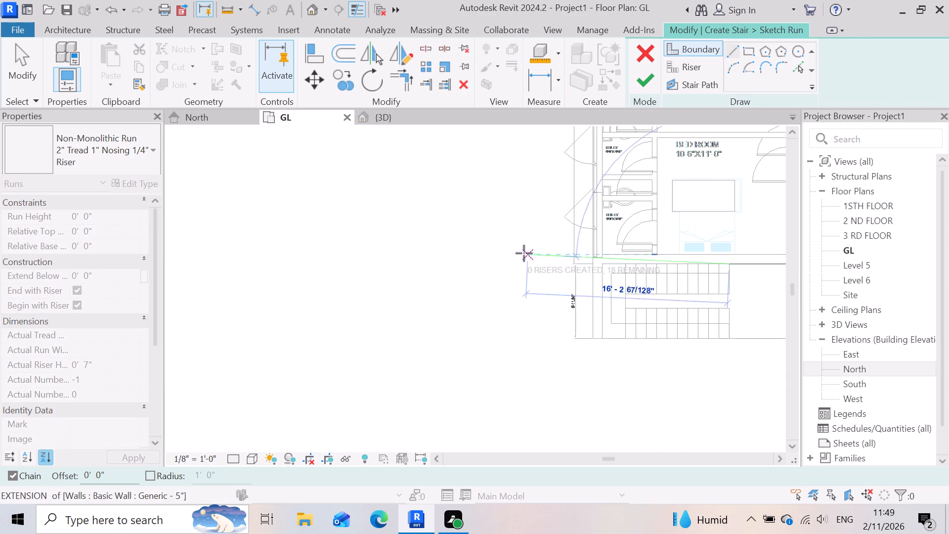
scroll(627, 275, up, 7)
scroll(558, 246, up, 4)
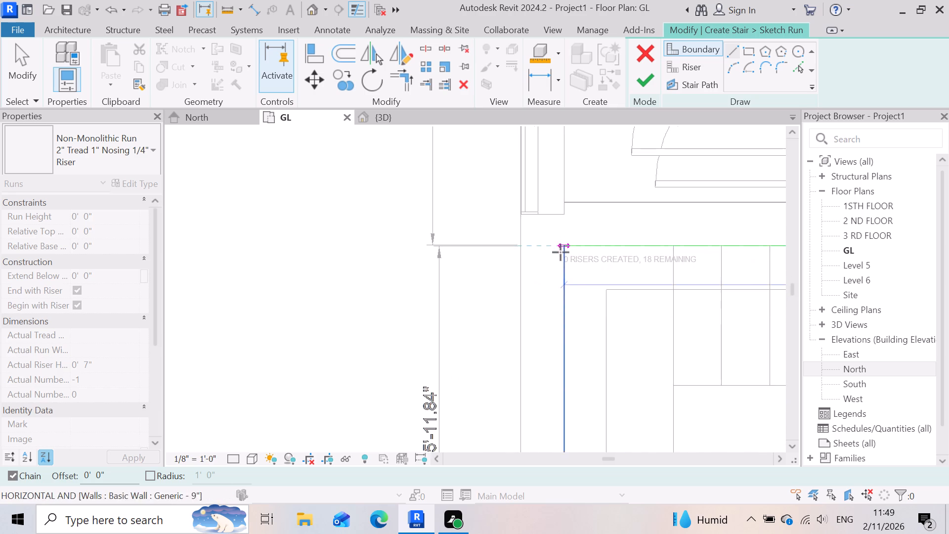
scroll(561, 252, up, 7)
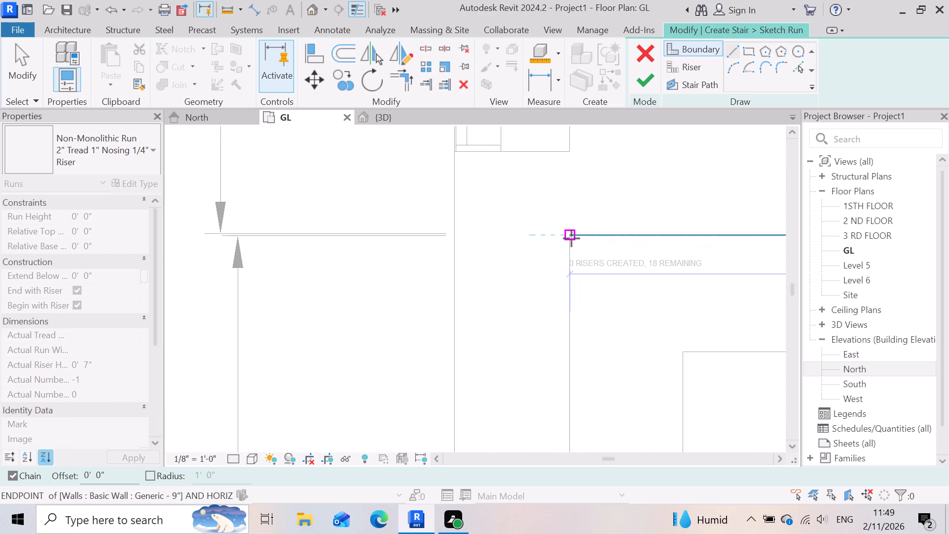
click(571, 238)
Continue the run boundary along the landing's side wall face to the drawing's outer boundary line, about 6' long.
scroll(575, 233, down, 14)
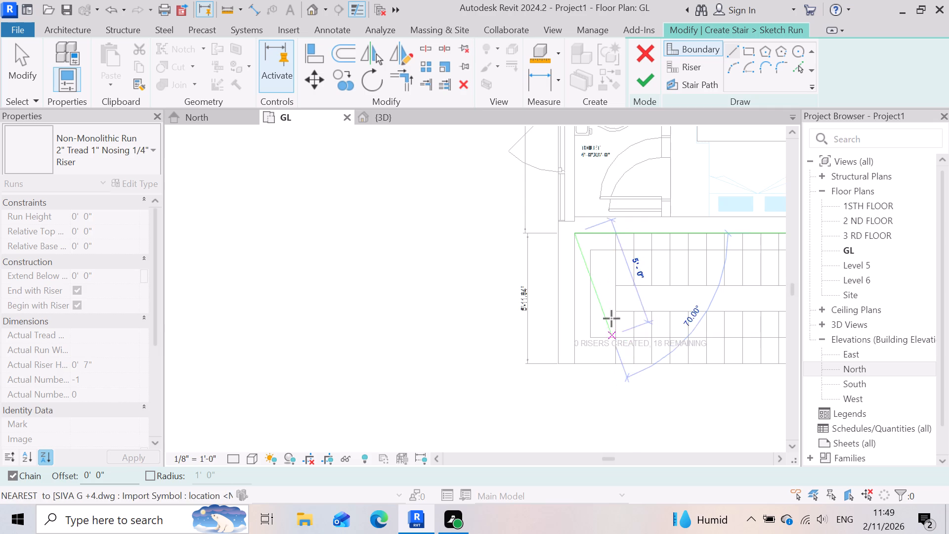
scroll(606, 325, up, 2)
scroll(573, 356, down, 4)
scroll(576, 399, up, 4)
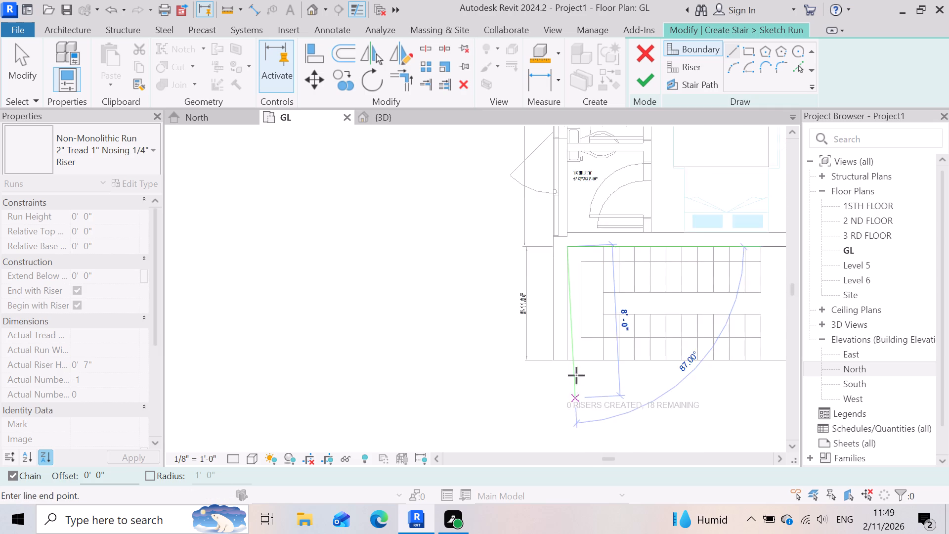
scroll(576, 375, up, 5)
scroll(565, 324, up, 1)
click(551, 320)
Continue the run boundary along the outer flight's outside edge for about 10'-2 5/8" to its open end and finish the chain.
scroll(546, 321, down, 2)
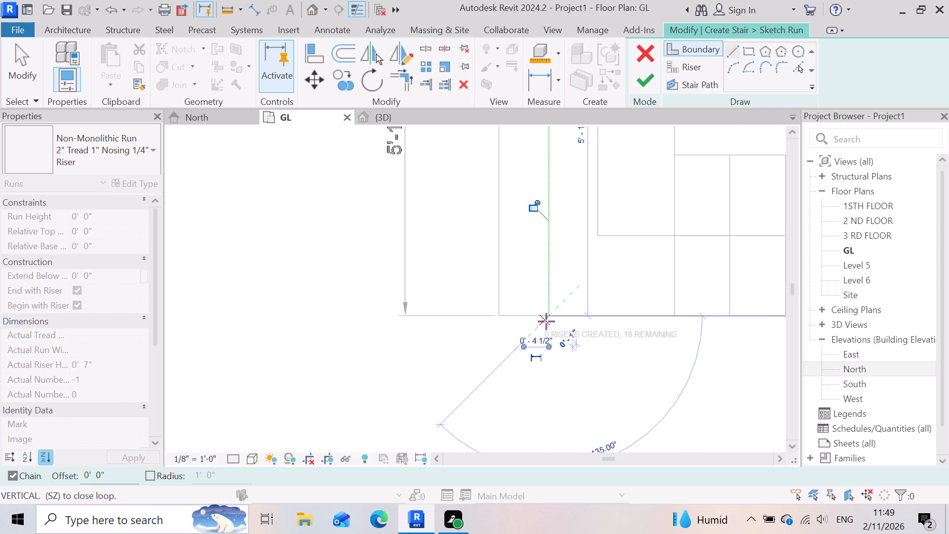
scroll(546, 321, down, 7)
scroll(707, 316, up, 4)
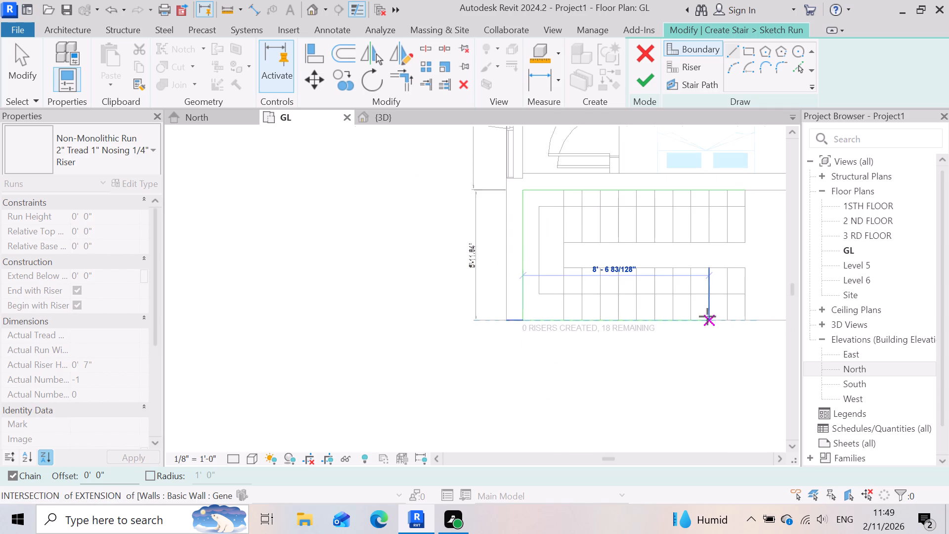
scroll(707, 316, up, 3)
scroll(556, 322, down, 6)
scroll(668, 332, up, 3)
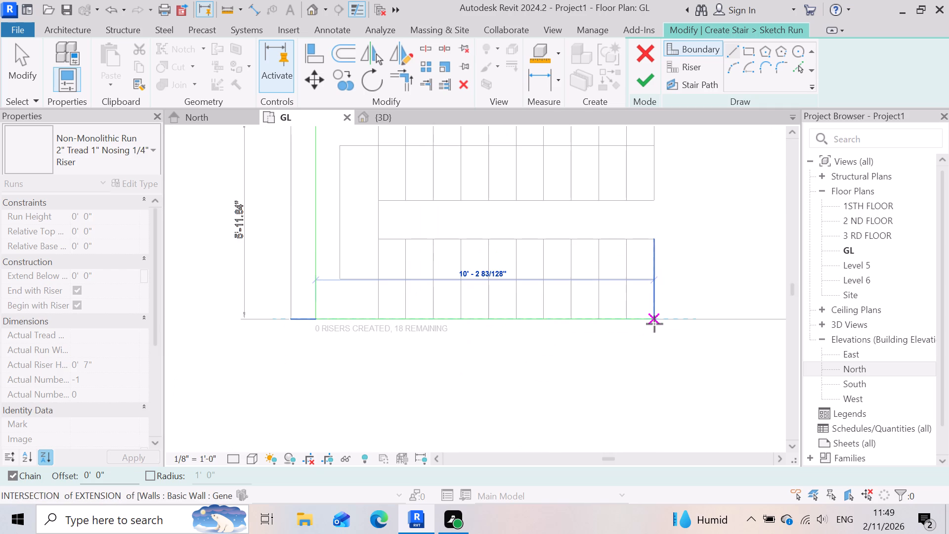
click(654, 324)
key(Escape)
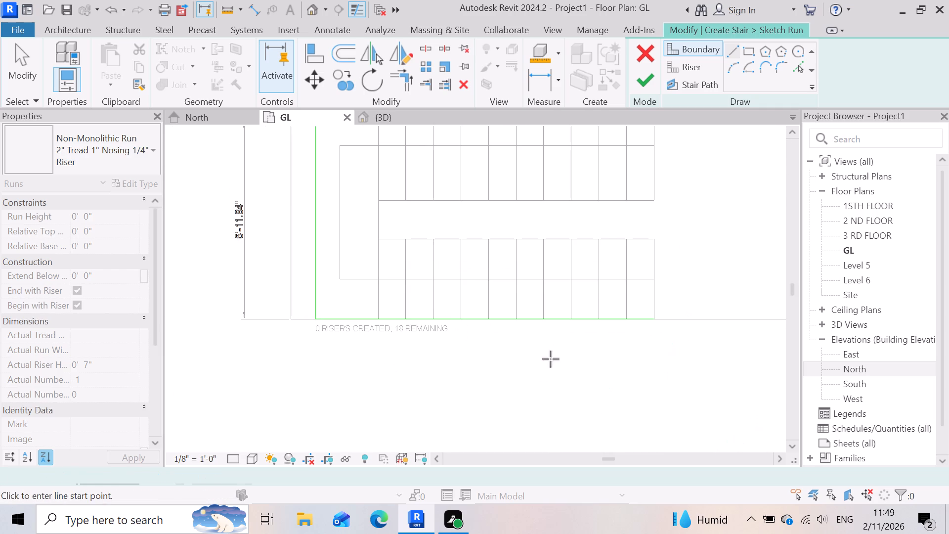
Draw the inner boundary line of the flight beside the bedroom block, from the landing edge to the flight's open end.
scroll(364, 207, up, 3)
click(388, 197)
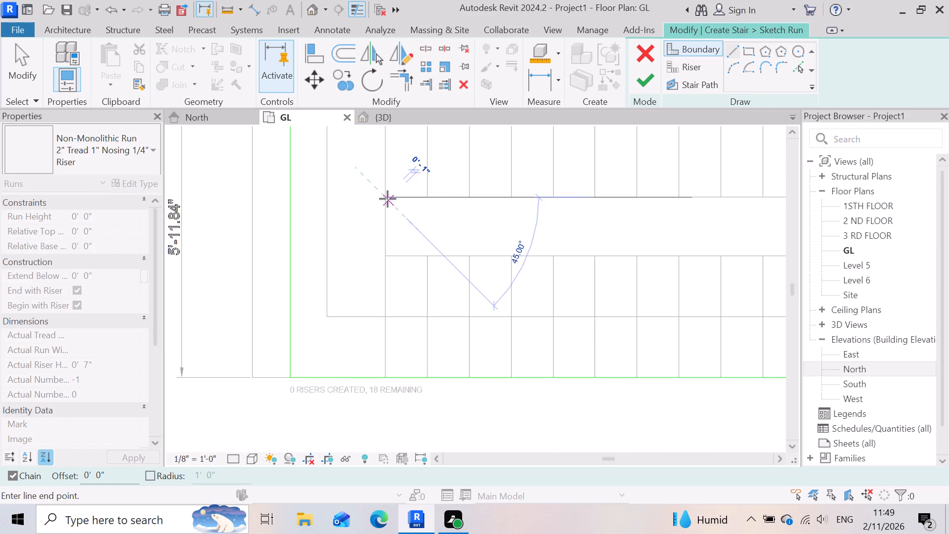
scroll(388, 199, down, 4)
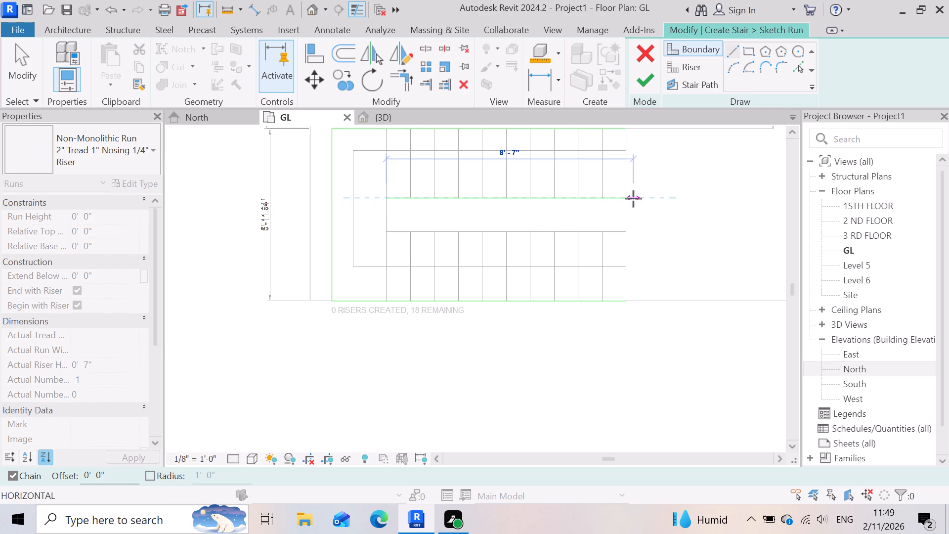
click(627, 198)
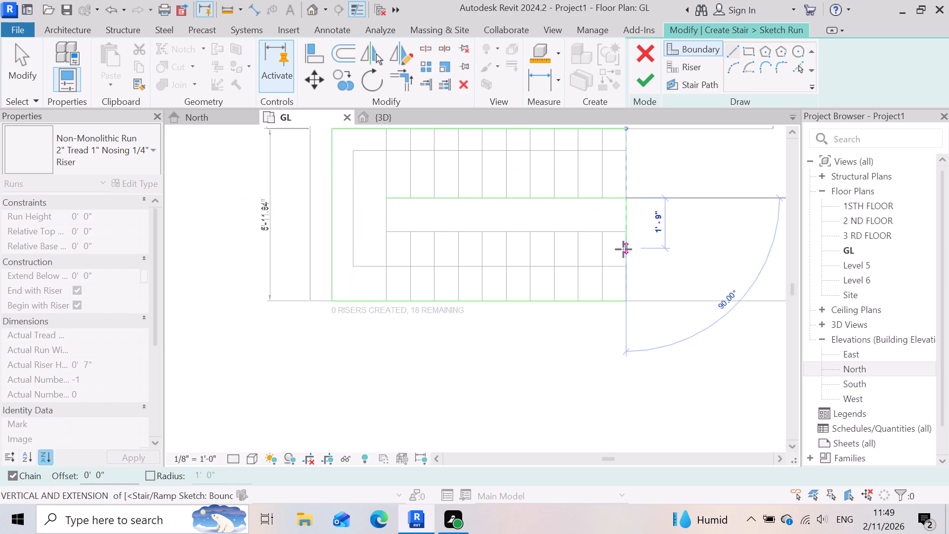
key(Escape)
Draw the inner boundary line of the outer flight, from the landing edge to the flight's open end.
scroll(363, 242, up, 6)
click(392, 235)
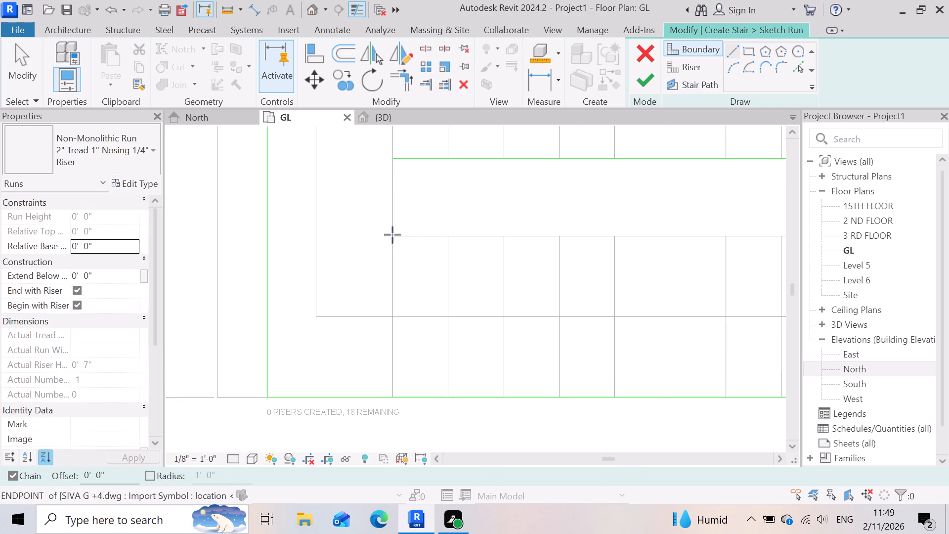
scroll(392, 235, down, 4)
scroll(725, 241, up, 4)
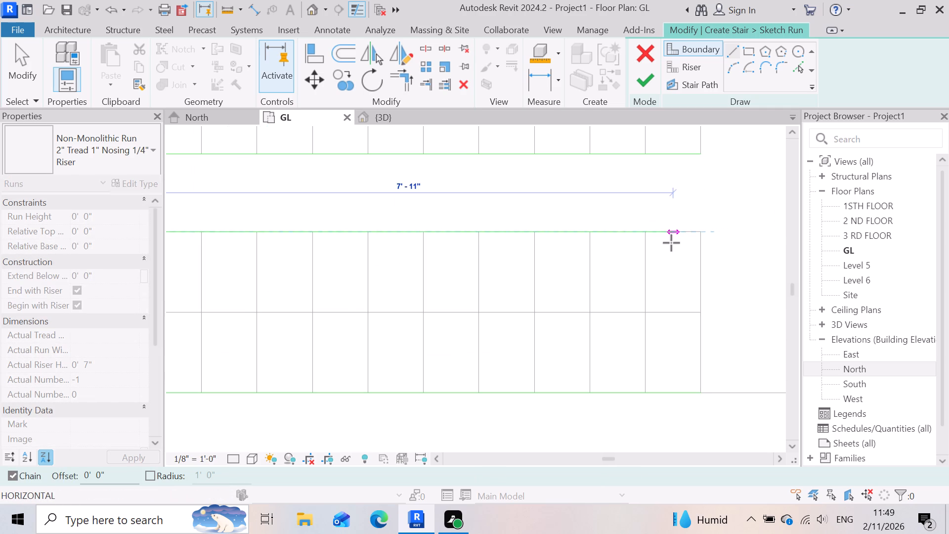
click(705, 236)
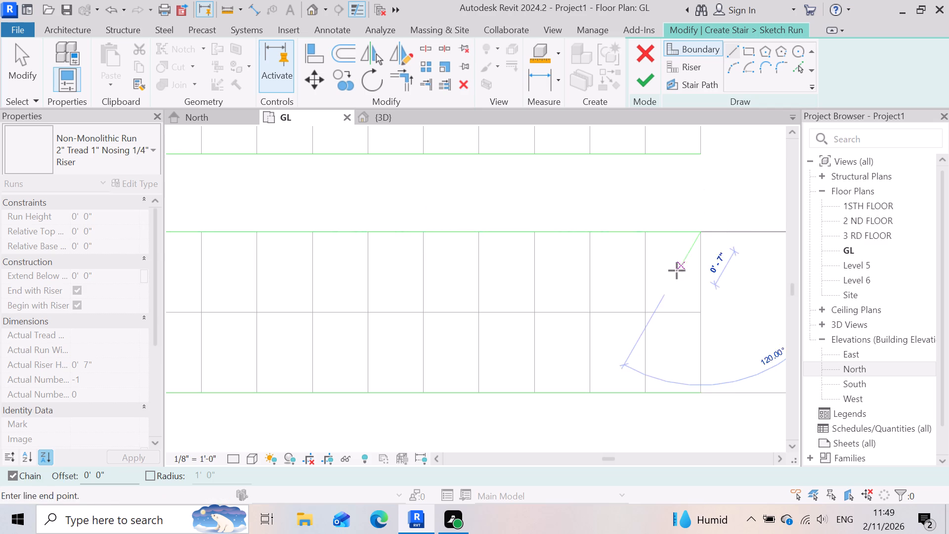
key(Escape)
Switch the boundary sketching to Pick Lines, ready to trace the imported drawing's stair lines around the outer flight.
scroll(690, 270, down, 4)
scroll(609, 342, down, 4)
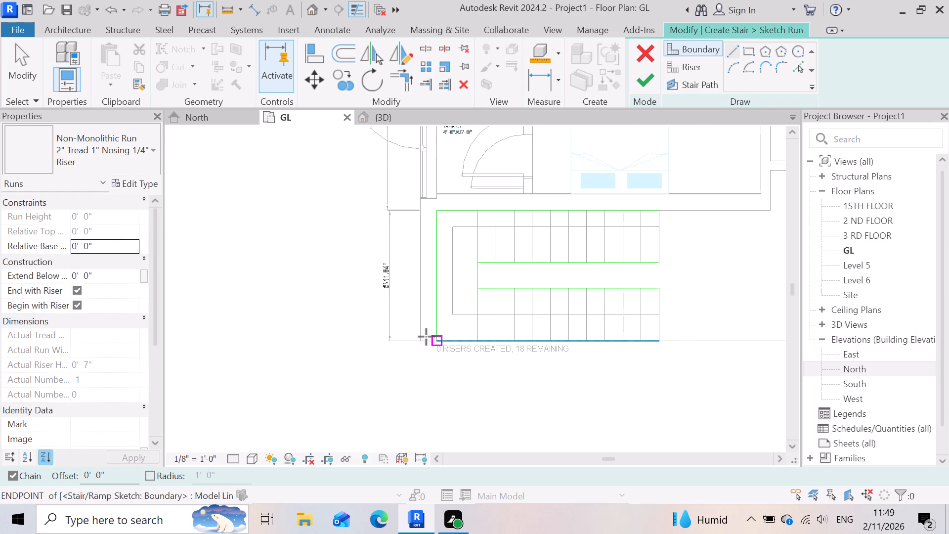
scroll(544, 249, up, 2)
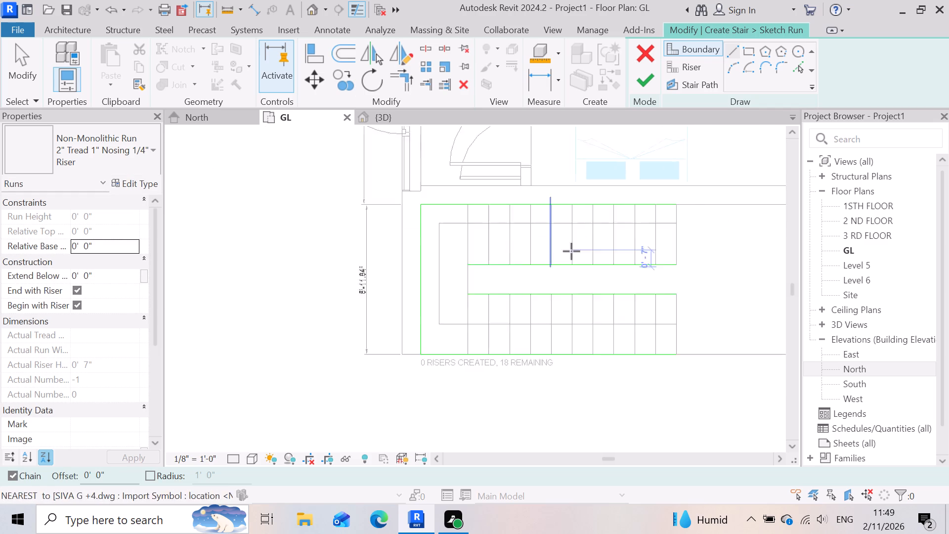
scroll(571, 251, up, 1)
click(733, 50)
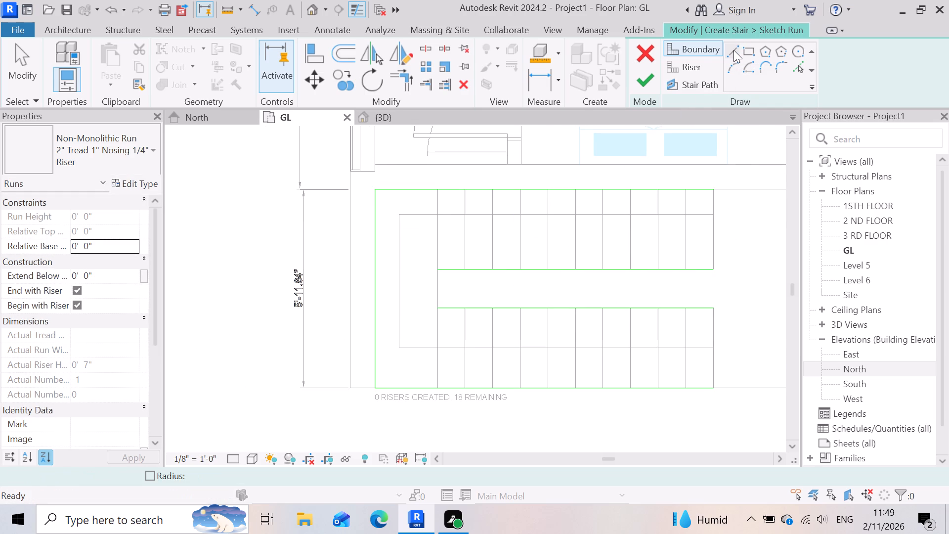
click(796, 68)
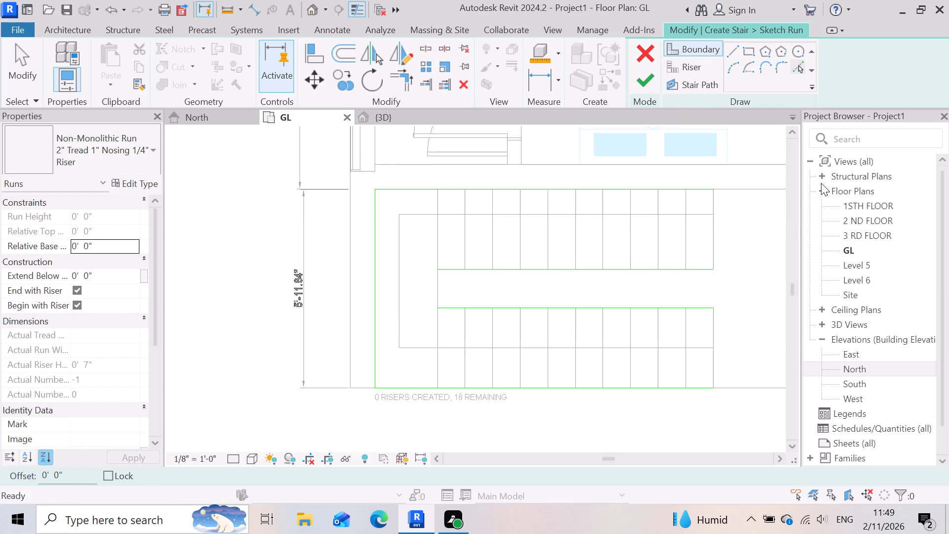
scroll(730, 374, up, 3)
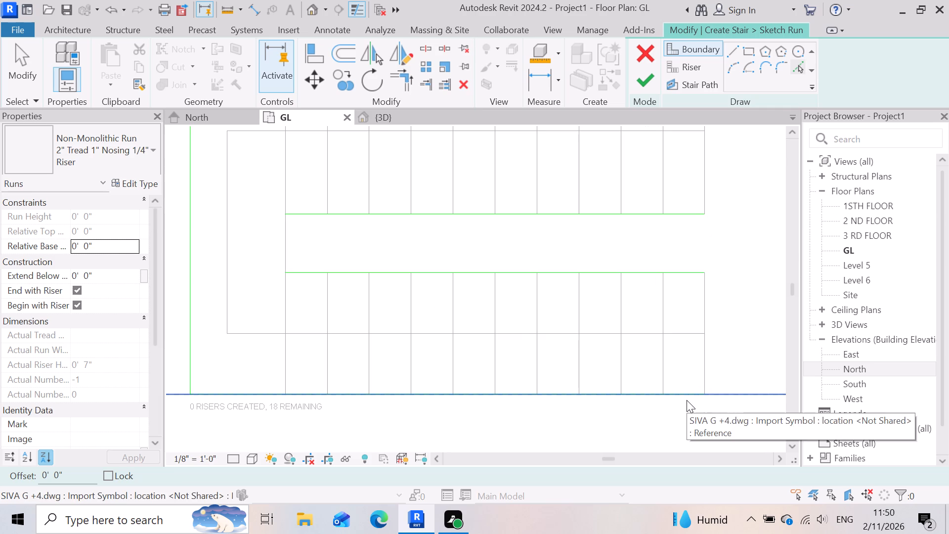
scroll(813, 419, up, 1)
scroll(744, 340, up, 3)
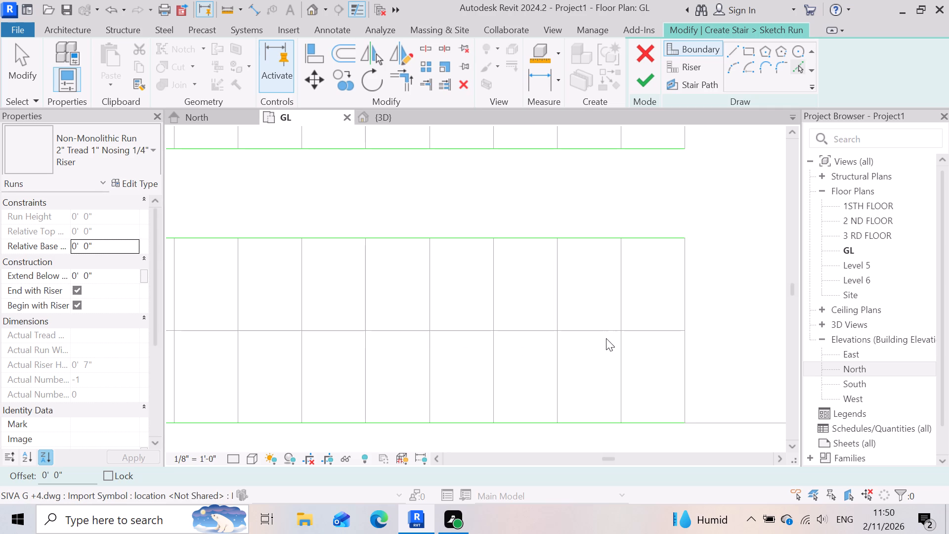
scroll(707, 375, up, 2)
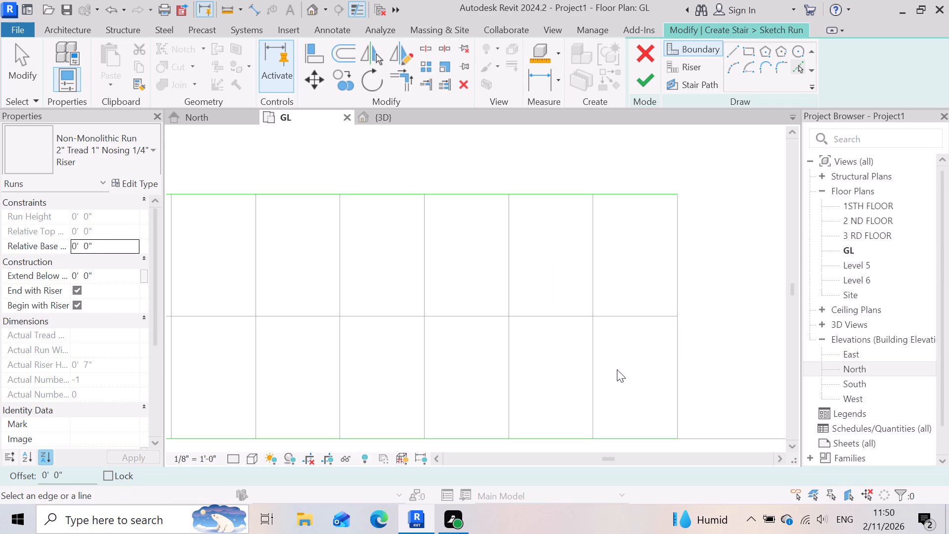
scroll(650, 363, down, 3)
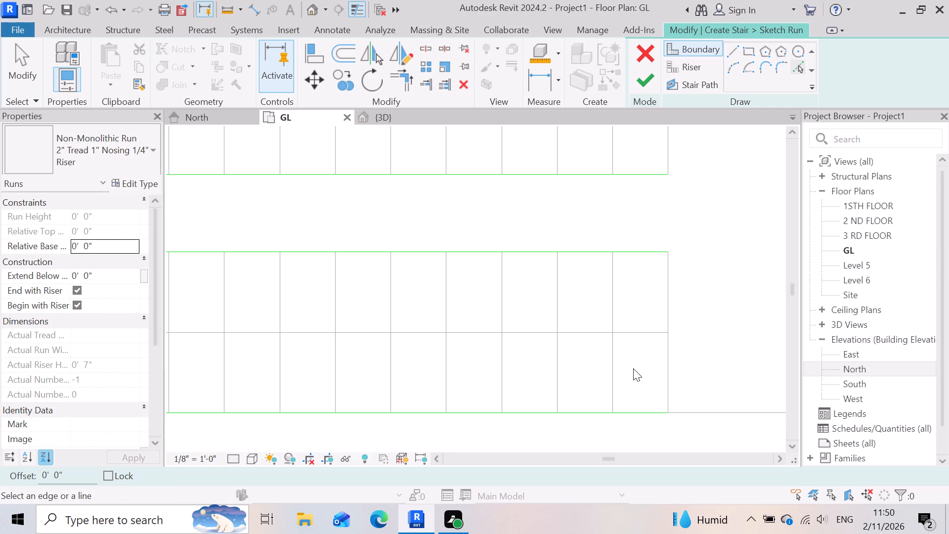
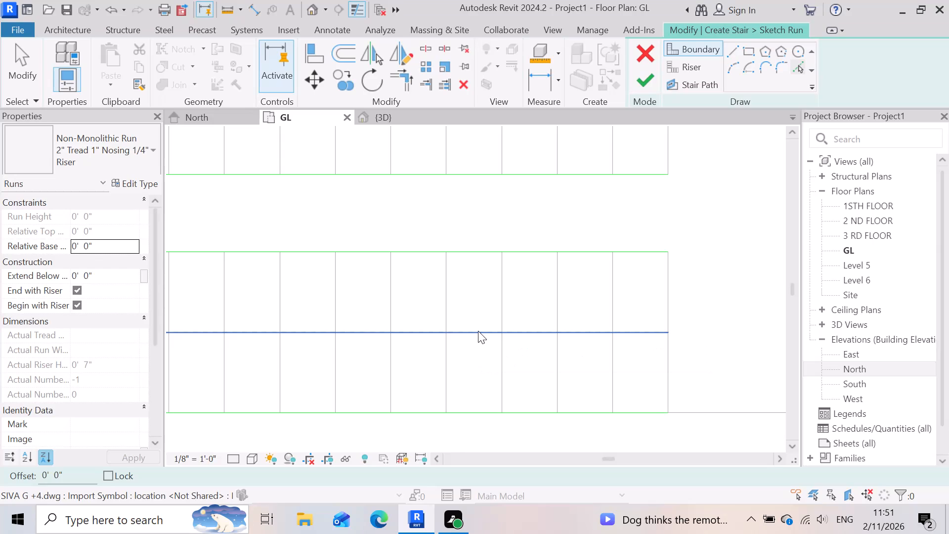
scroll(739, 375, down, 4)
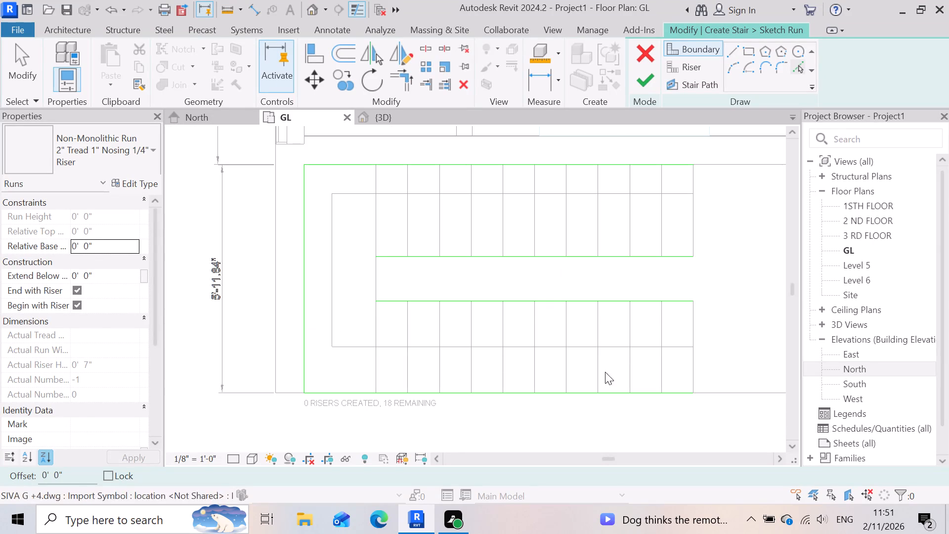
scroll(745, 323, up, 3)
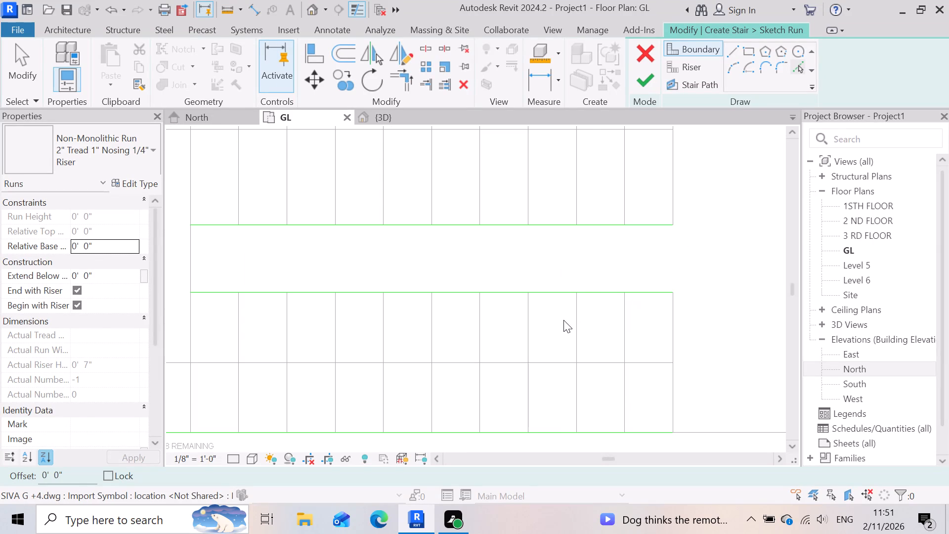
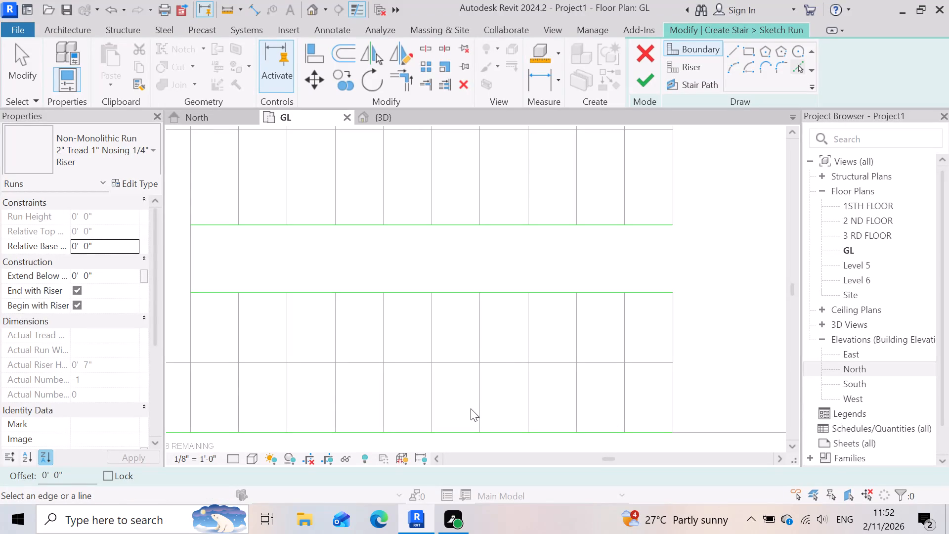
Inspect the sketched boundary lines of both stair flights and the landing against the imported plan.
scroll(593, 321, down, 4)
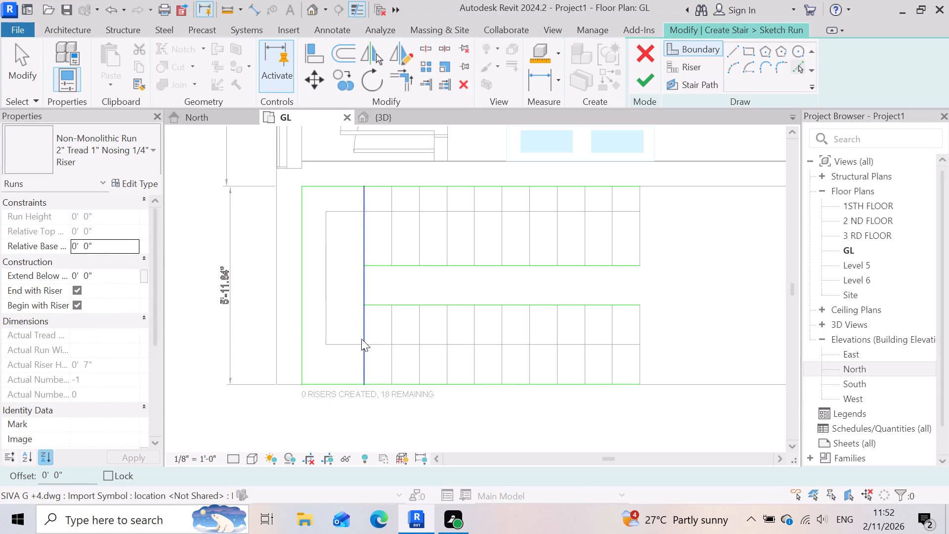
scroll(534, 242, up, 3)
scroll(491, 282, down, 2)
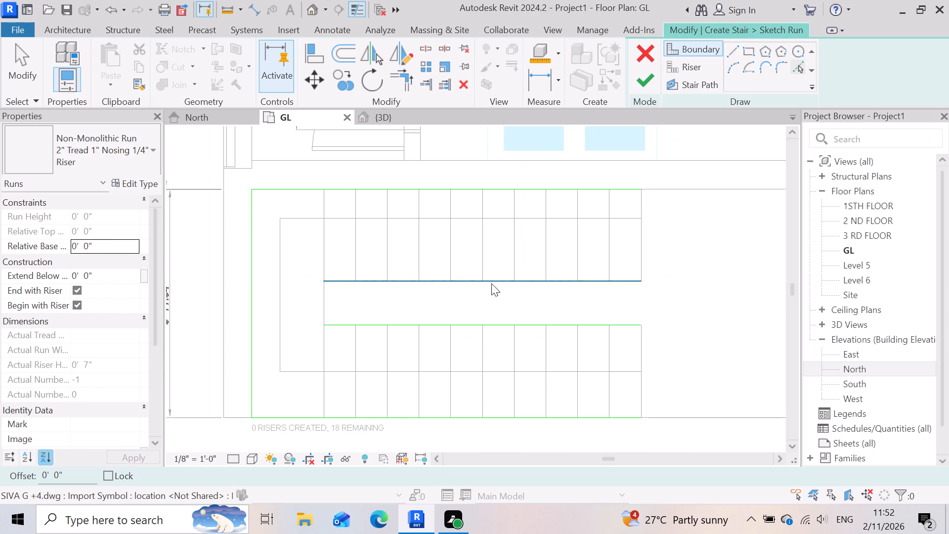
scroll(653, 195, up, 1)
scroll(638, 233, up, 4)
scroll(525, 286, down, 10)
scroll(566, 383, up, 2)
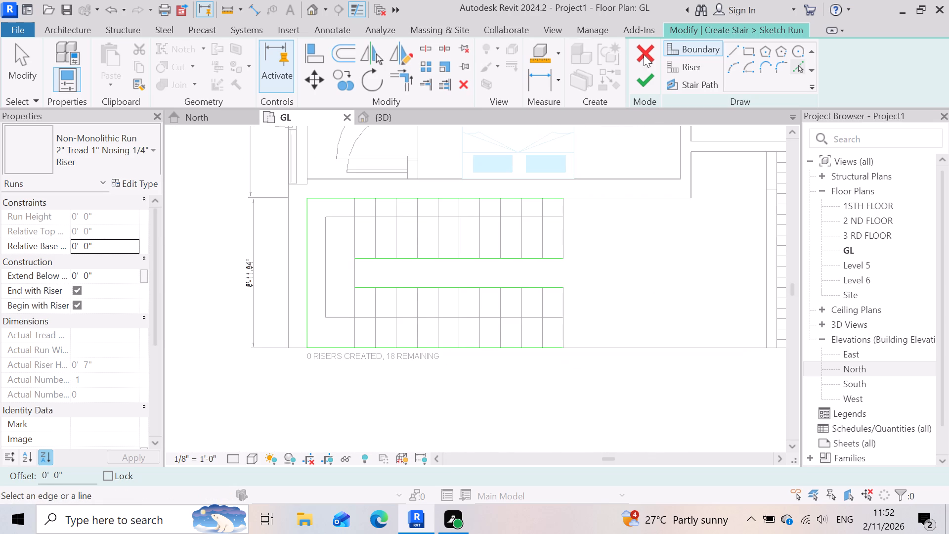
Create the nine intermediate risers of the lower flight by picking the tread lines of the imported drawing.
click(698, 68)
click(796, 71)
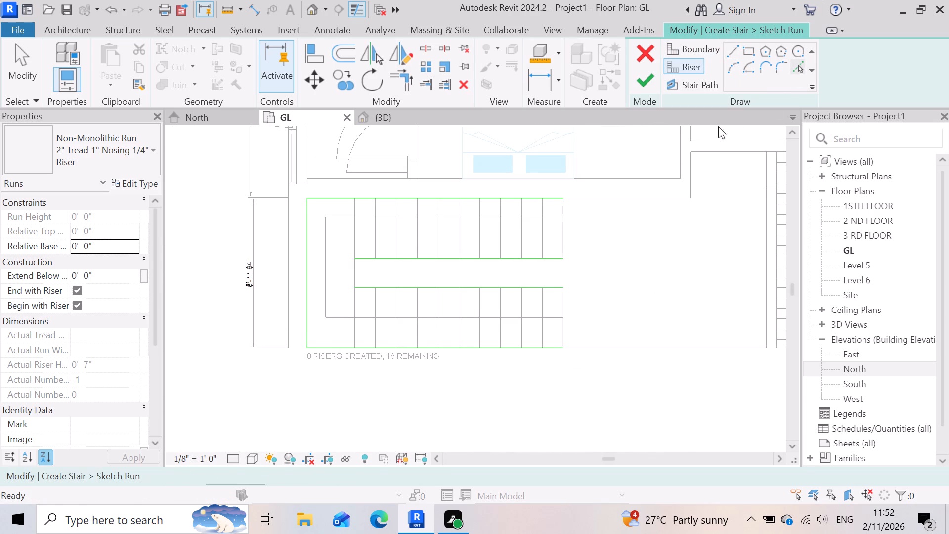
click(543, 332)
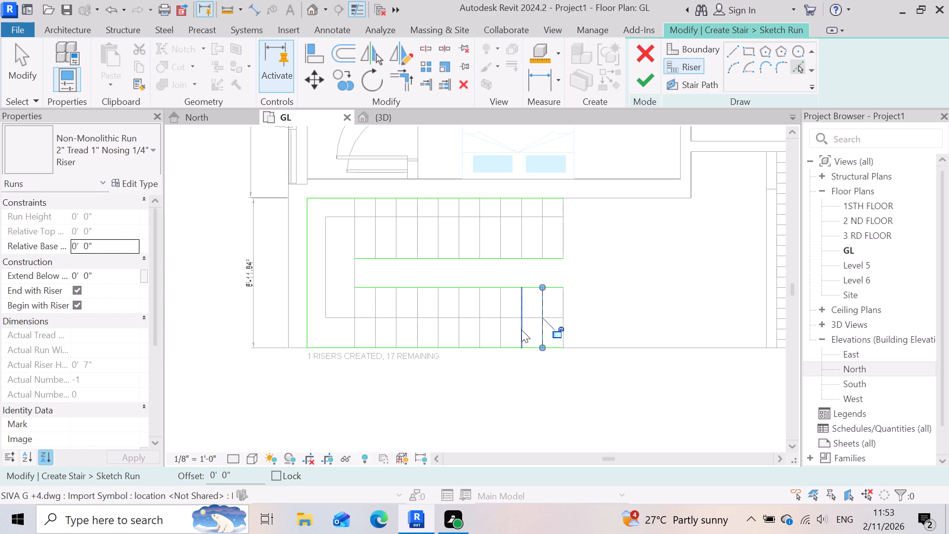
click(521, 330)
click(498, 335)
click(485, 340)
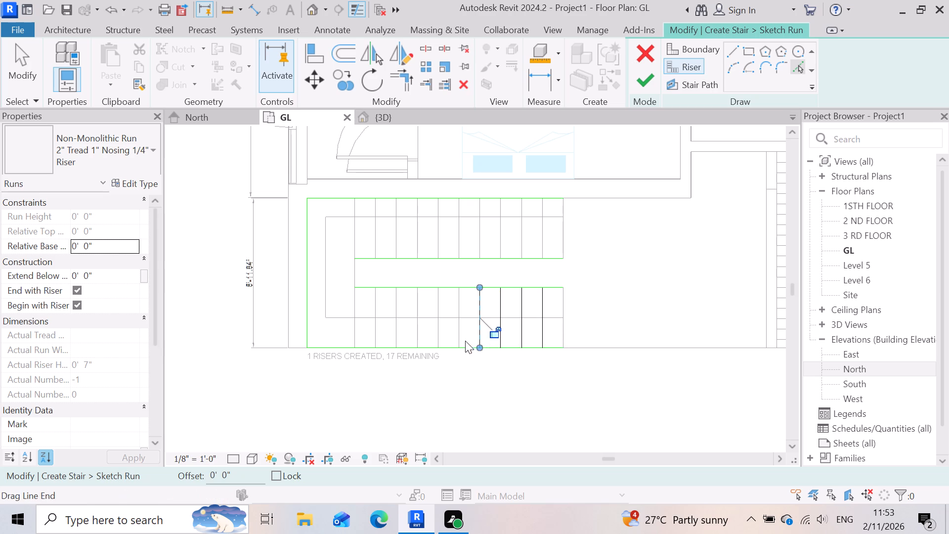
click(459, 338)
click(437, 339)
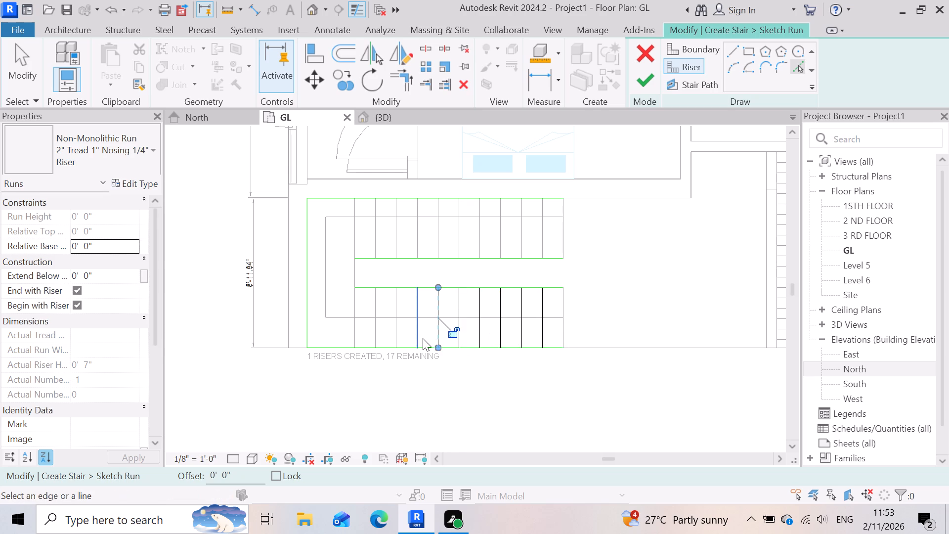
click(419, 338)
click(398, 335)
click(384, 336)
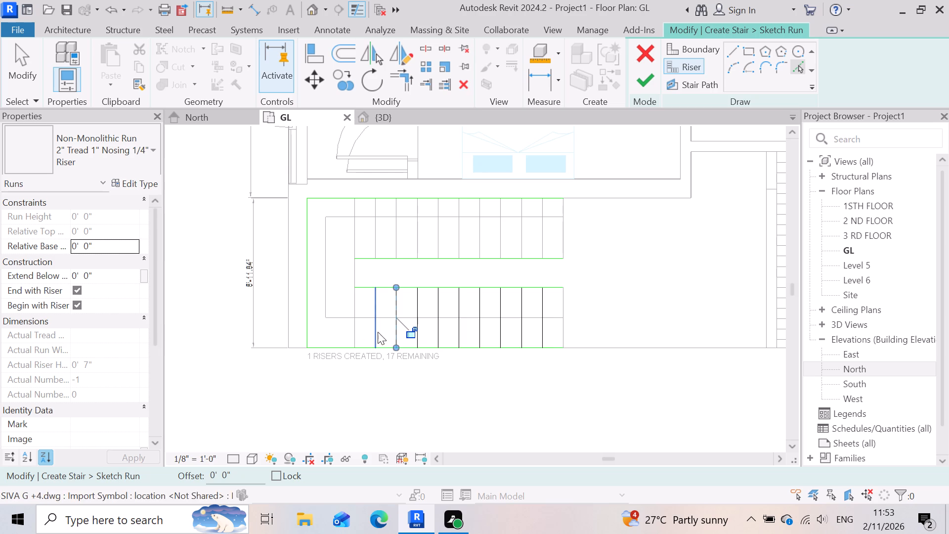
click(377, 331)
Create the nine intermediate risers of the upper flight in plan by picking the imported tread lines.
click(375, 245)
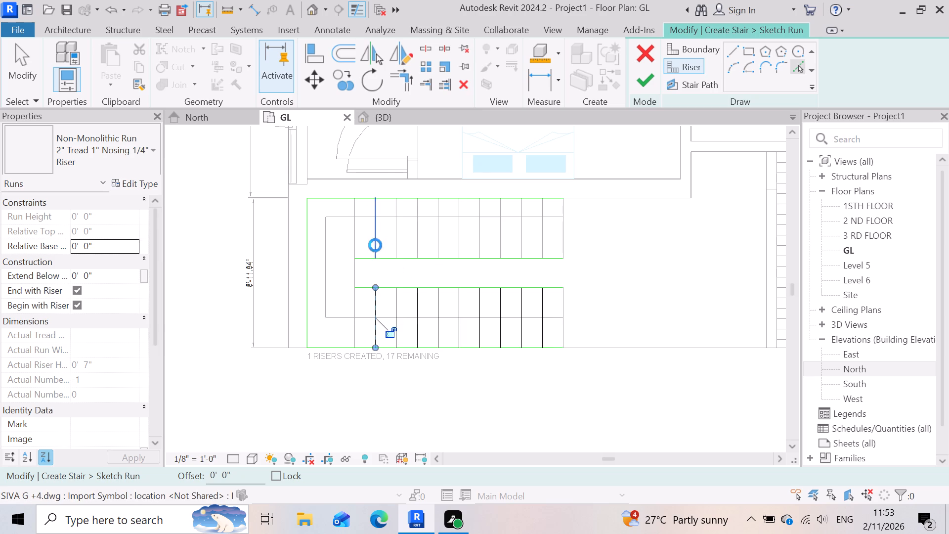
click(392, 241)
click(412, 238)
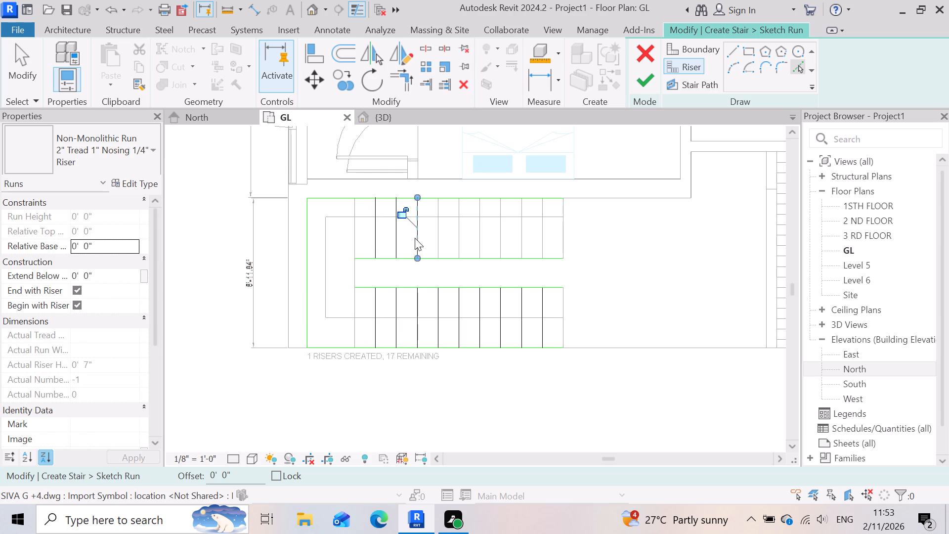
click(441, 236)
click(455, 234)
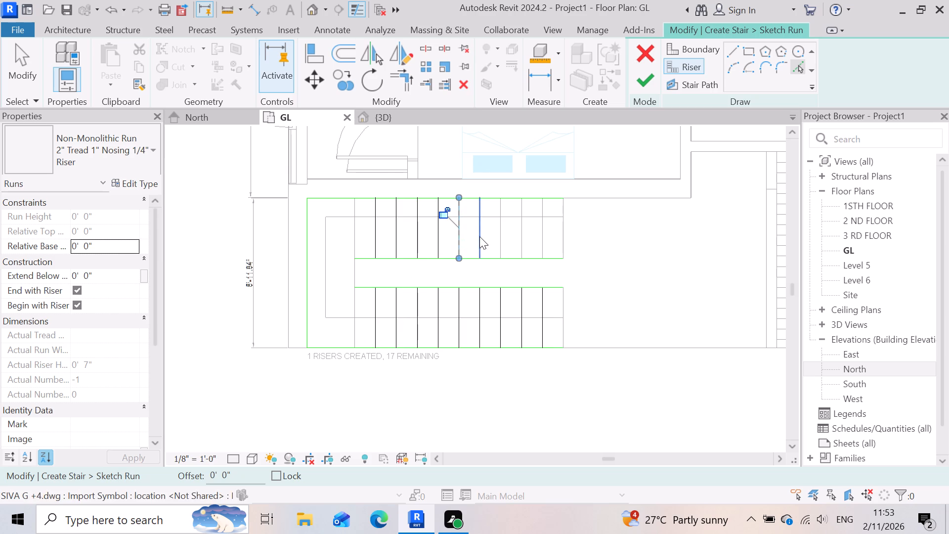
click(479, 236)
click(505, 236)
click(518, 237)
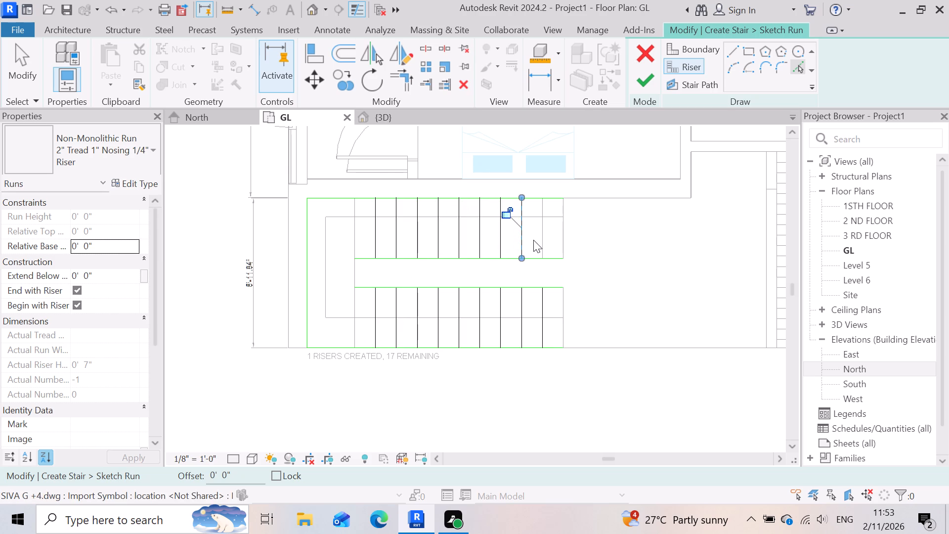
click(540, 238)
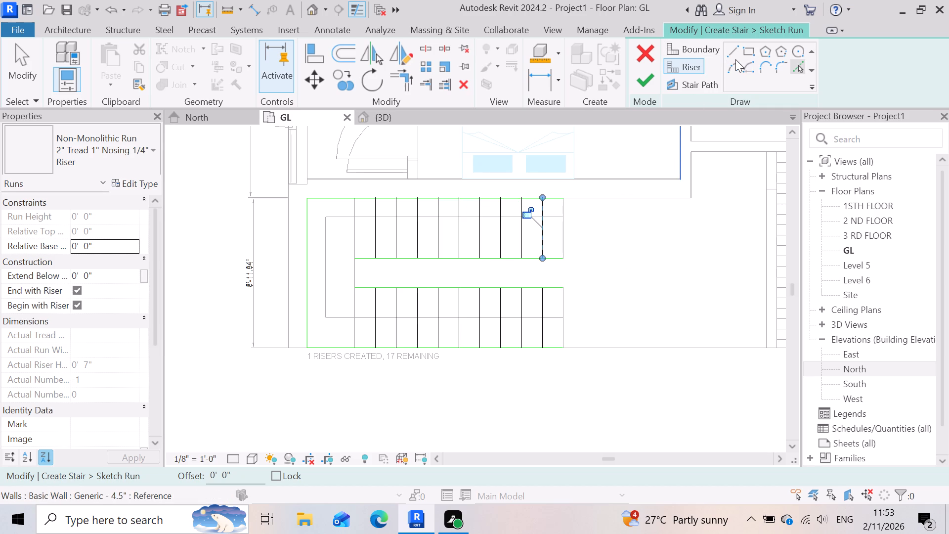
Draw riser lines closing the open ends of both flights, between their outer and inner boundaries.
click(727, 56)
scroll(558, 223, up, 3)
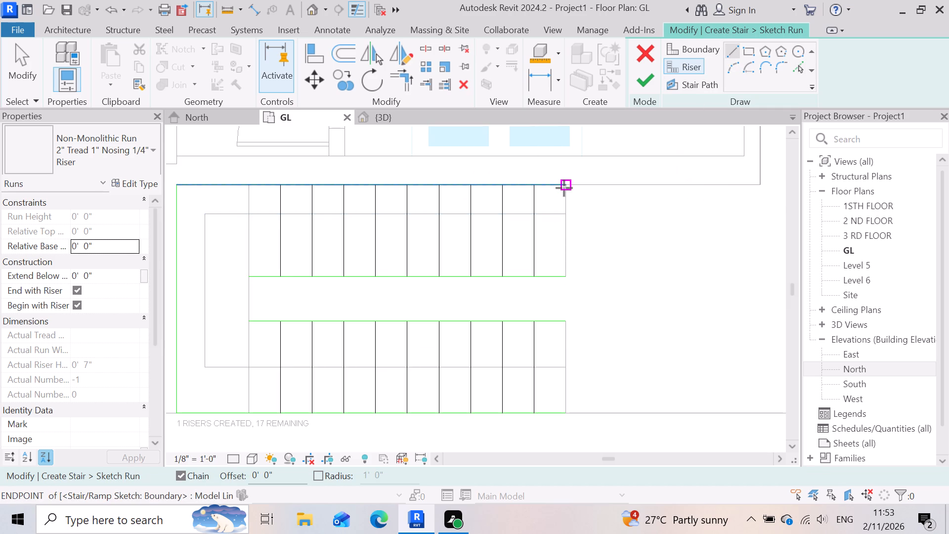
click(564, 188)
click(567, 275)
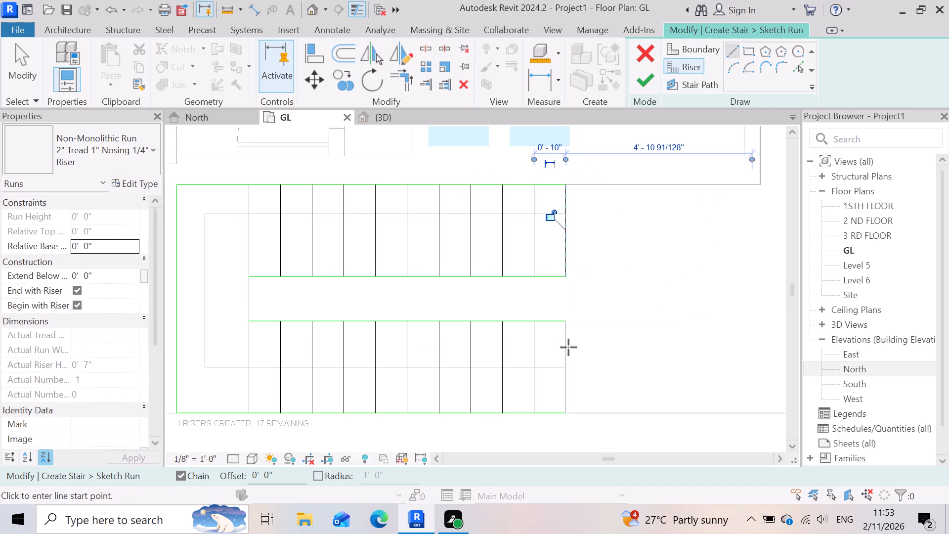
scroll(566, 354, up, 3)
click(562, 307)
scroll(570, 300, down, 5)
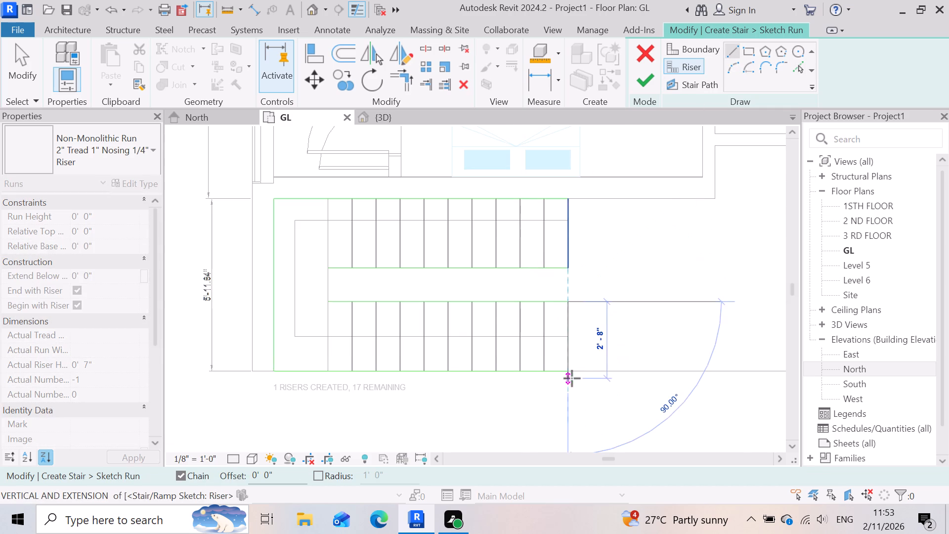
scroll(571, 378, up, 3)
click(565, 365)
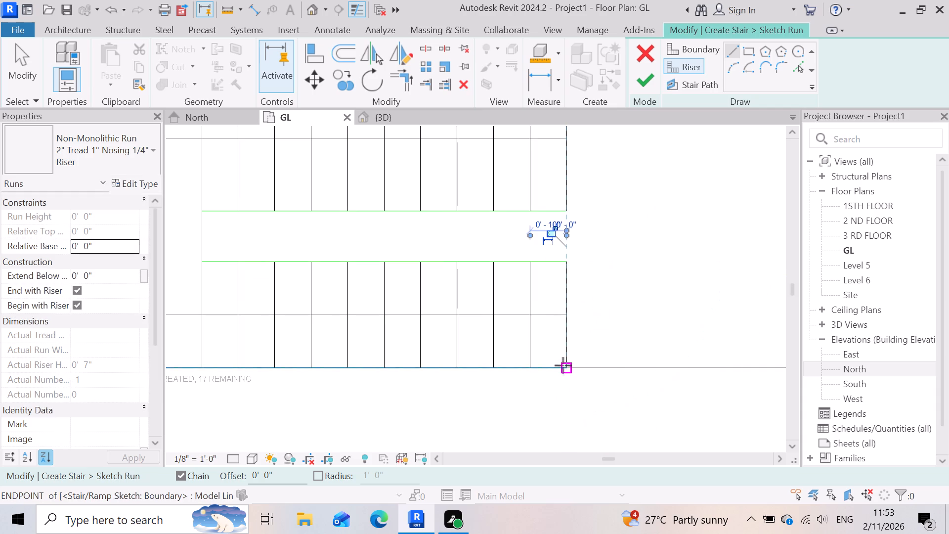
Draw riser lines at the landing end of both flights, between the inner and outer boundaries.
scroll(614, 355, down, 3)
scroll(338, 309, up, 6)
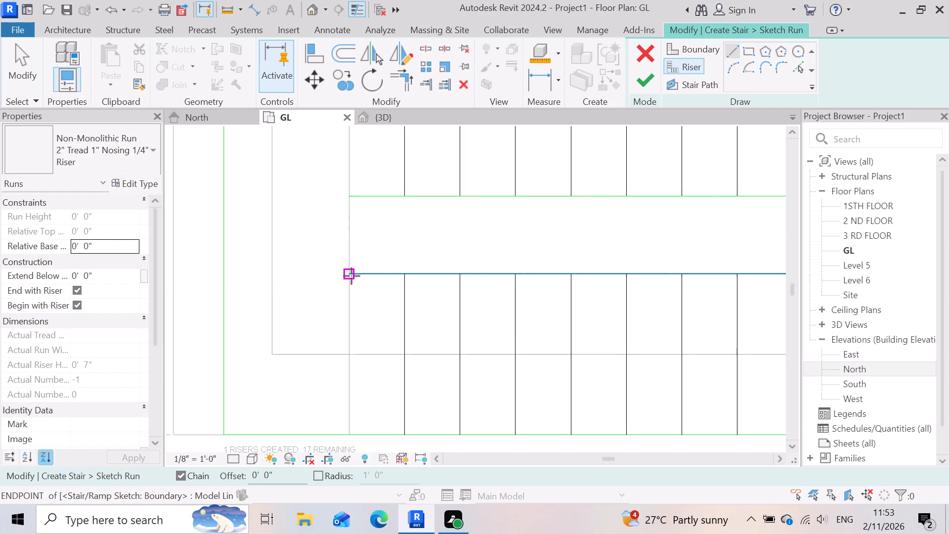
click(350, 273)
click(351, 435)
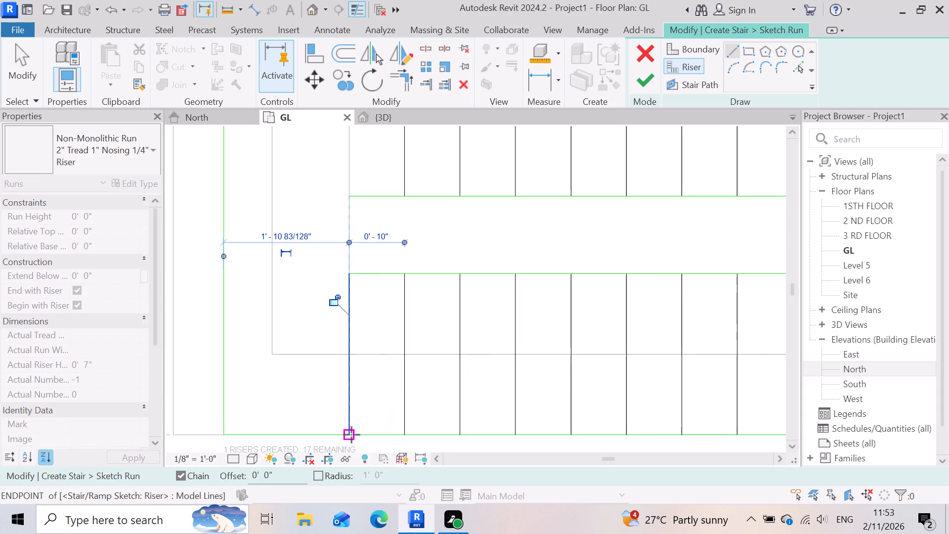
scroll(401, 399, down, 4)
scroll(376, 212, up, 5)
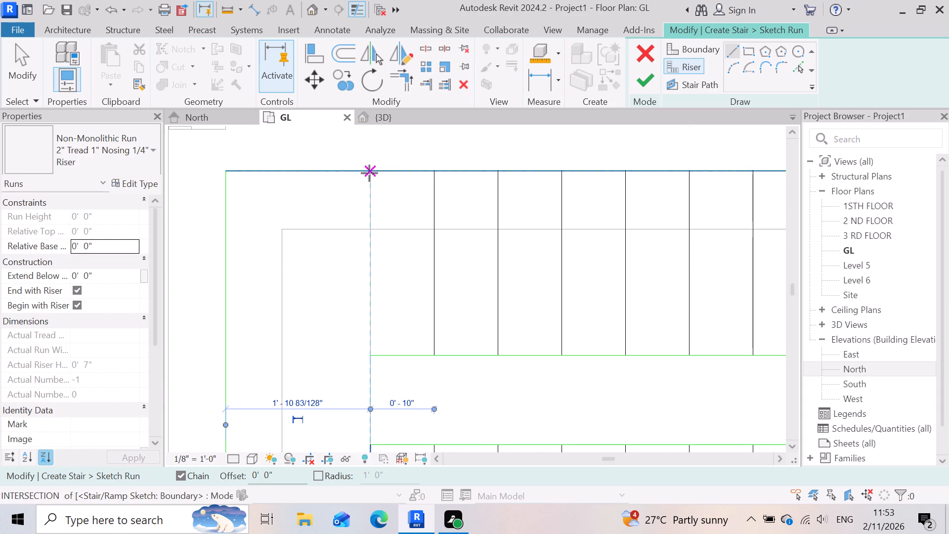
click(369, 173)
click(366, 357)
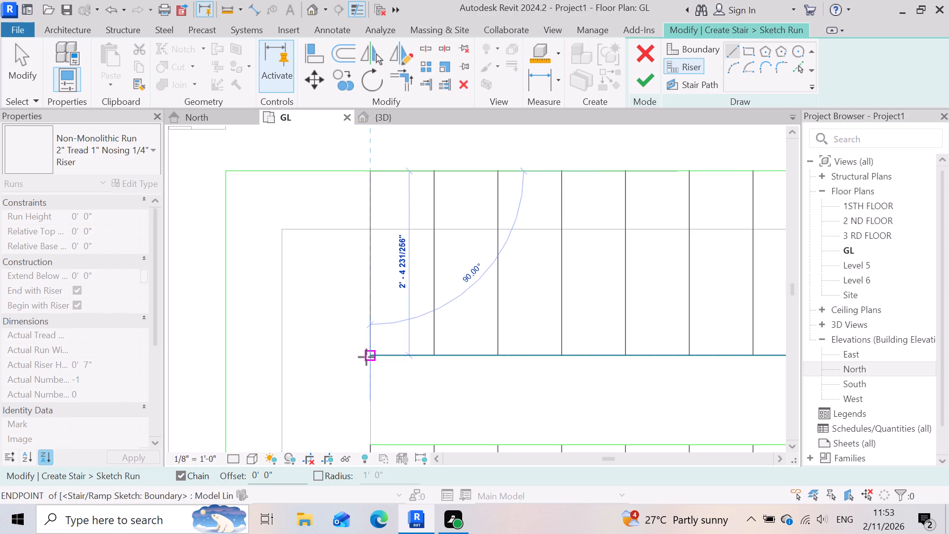
key(Escape)
scroll(361, 321, down, 3)
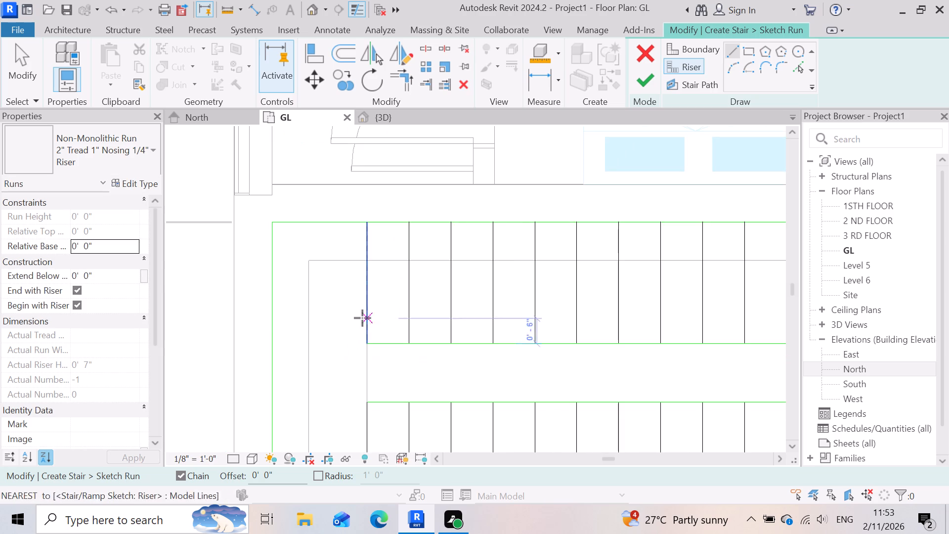
scroll(413, 284, down, 3)
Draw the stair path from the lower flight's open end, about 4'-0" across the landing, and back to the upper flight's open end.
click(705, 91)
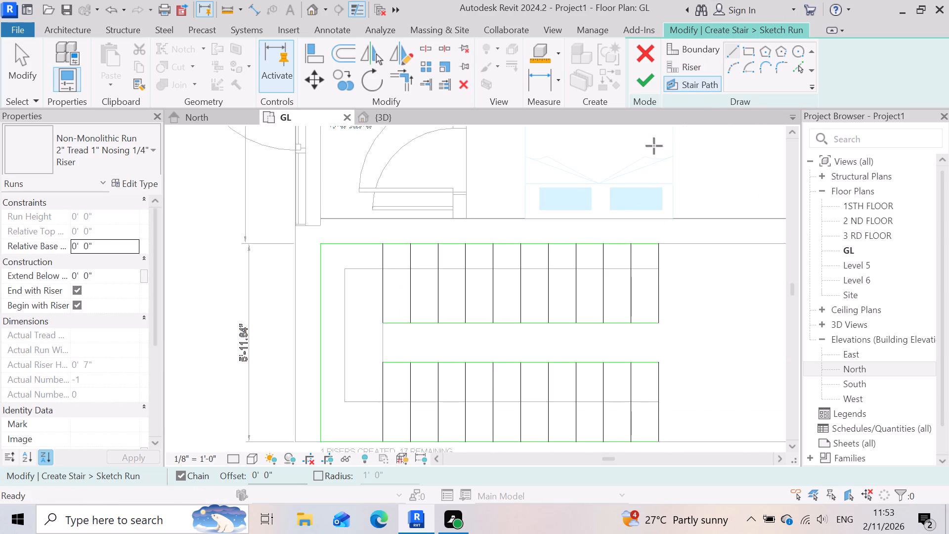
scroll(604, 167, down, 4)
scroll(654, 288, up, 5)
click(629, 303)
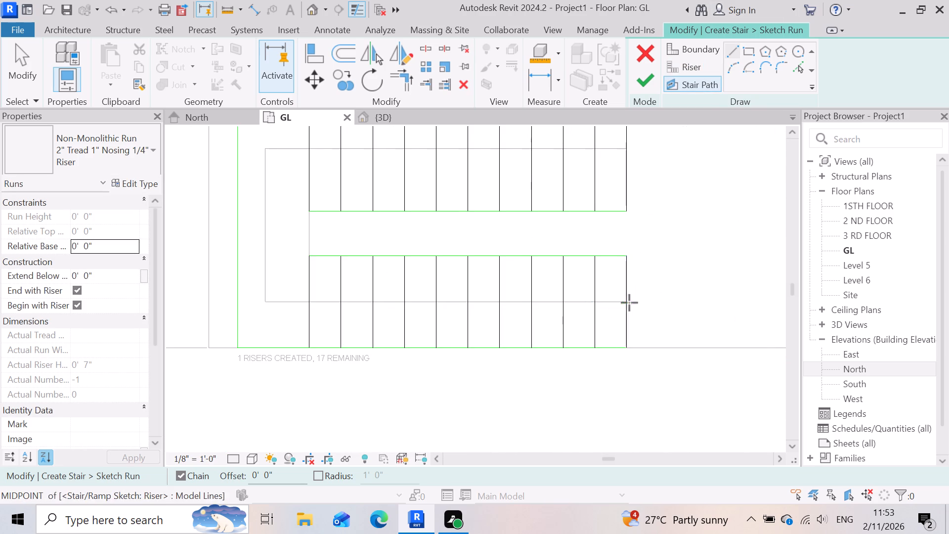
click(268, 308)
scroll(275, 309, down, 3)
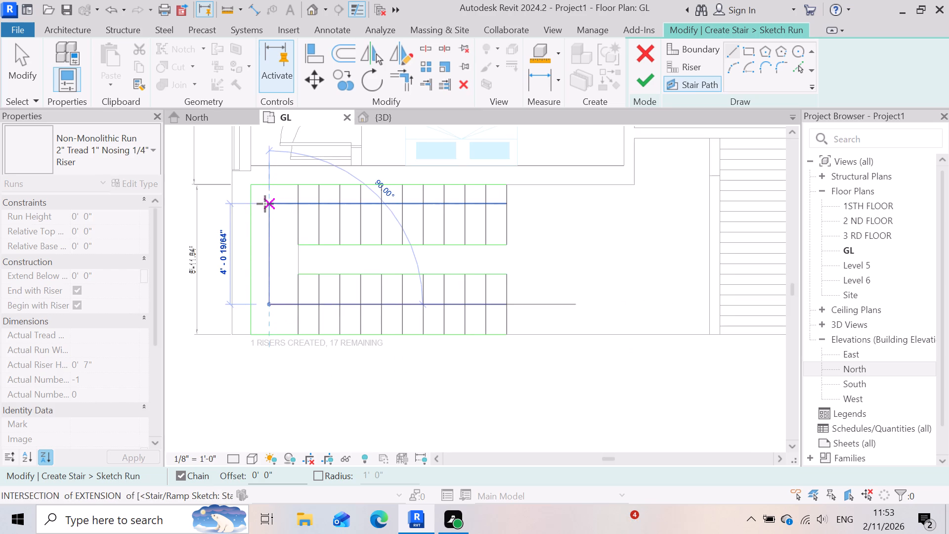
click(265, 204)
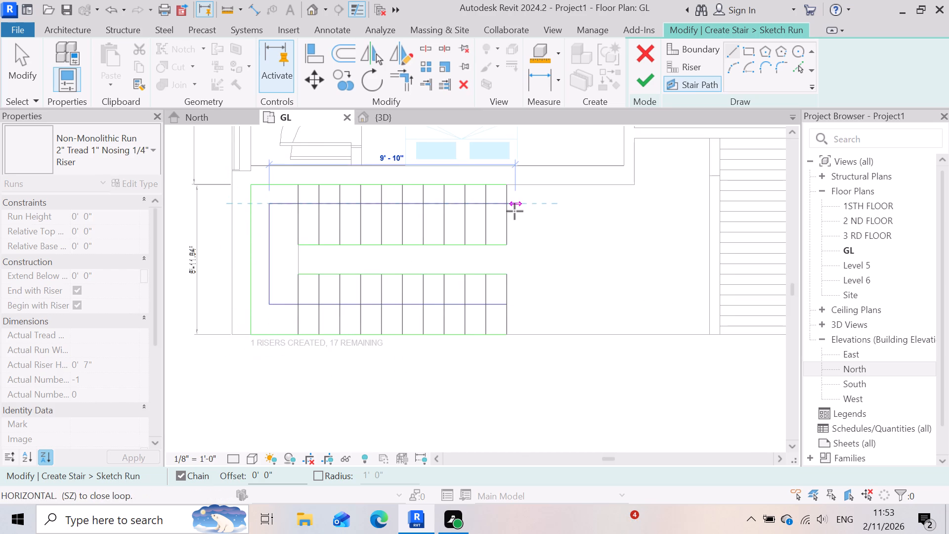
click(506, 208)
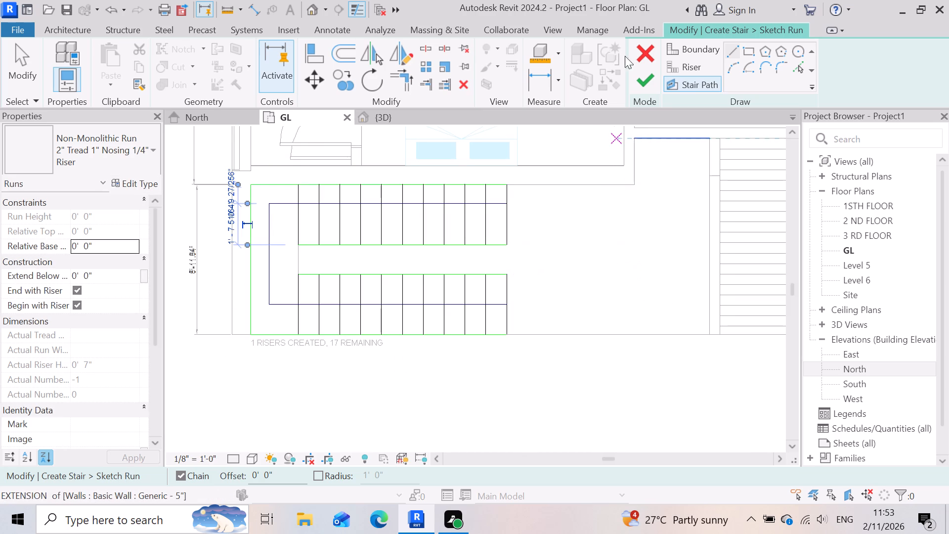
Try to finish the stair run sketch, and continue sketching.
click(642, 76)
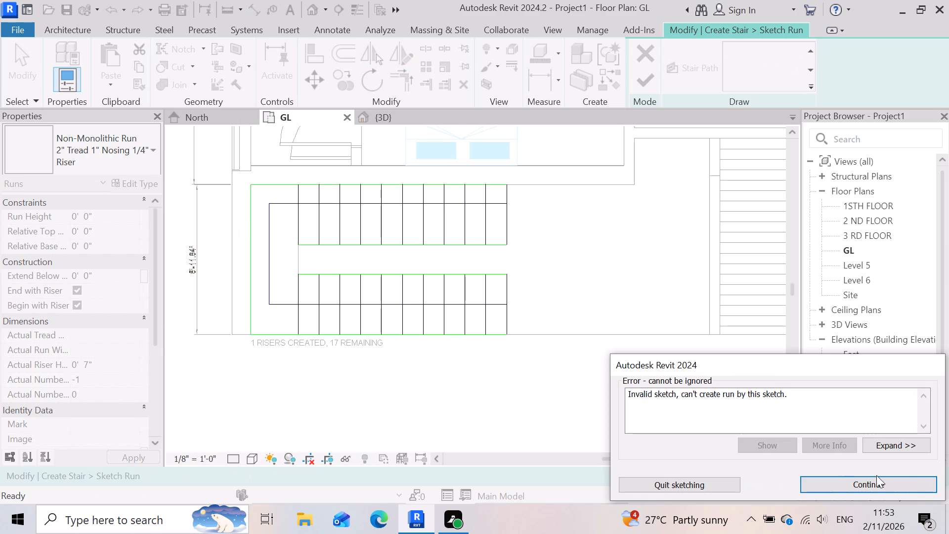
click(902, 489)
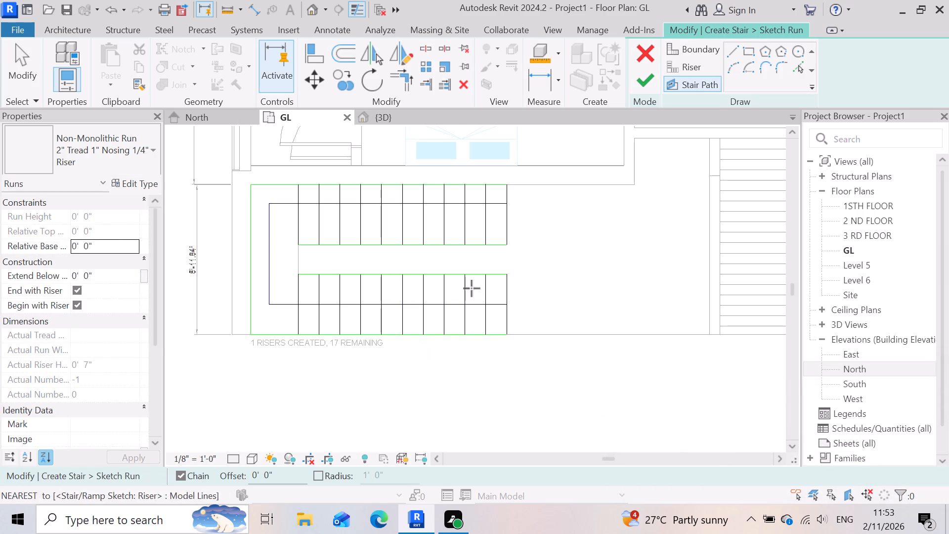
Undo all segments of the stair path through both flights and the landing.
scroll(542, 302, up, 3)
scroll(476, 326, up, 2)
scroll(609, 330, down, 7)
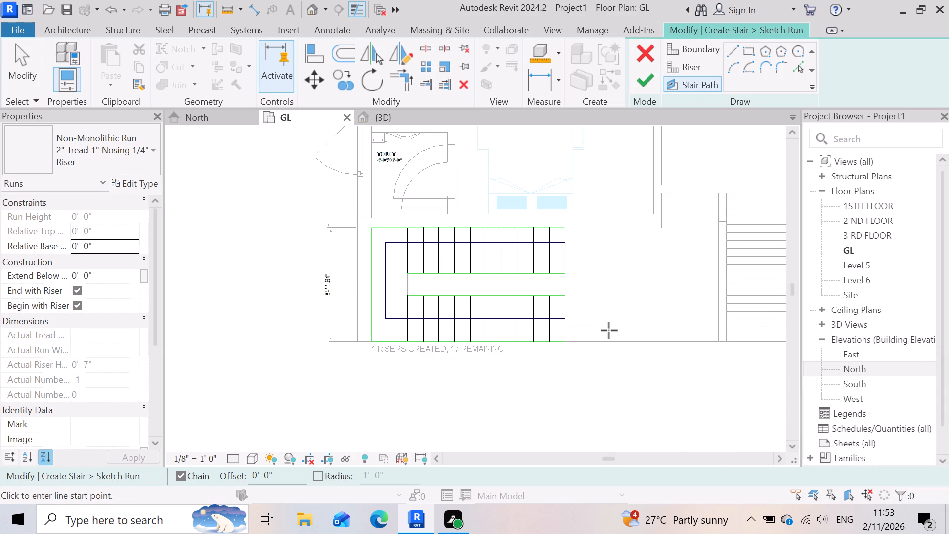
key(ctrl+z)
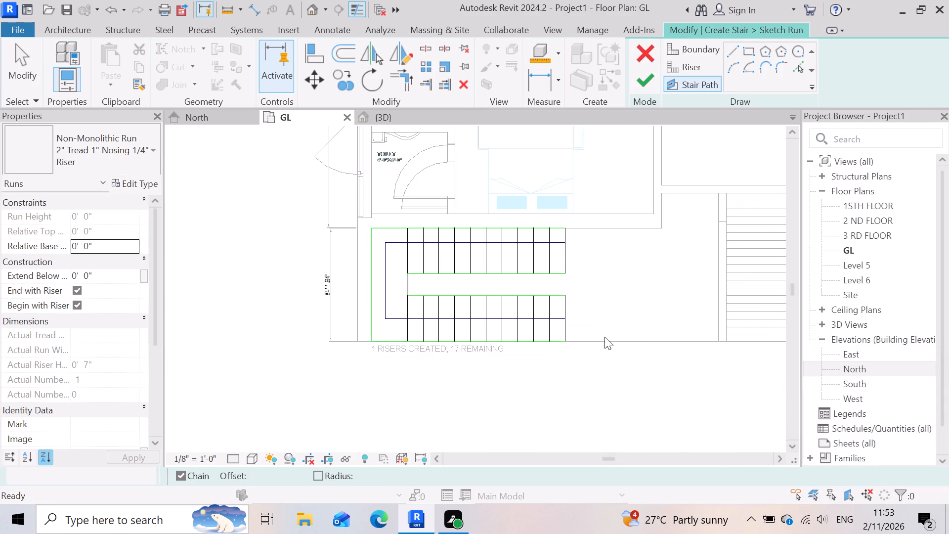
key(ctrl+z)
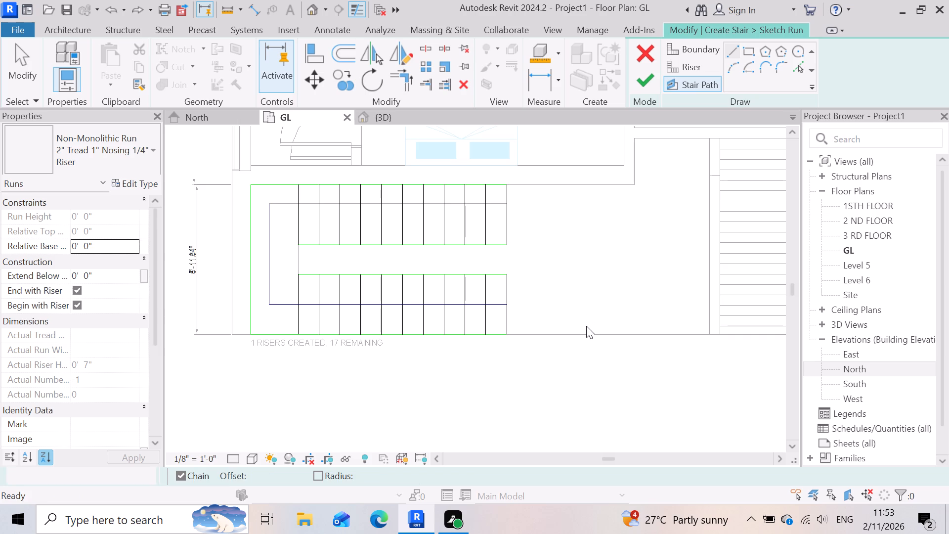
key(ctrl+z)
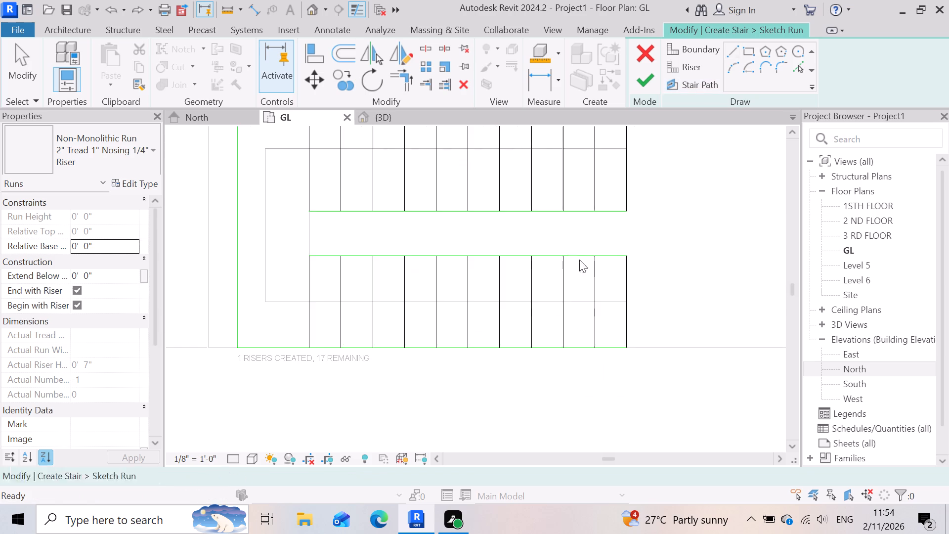
Draw the stair path from the upper flight's open end, about 4'-0" across the landing, and back to the lower flight's open end.
scroll(582, 273, down, 3)
click(610, 189)
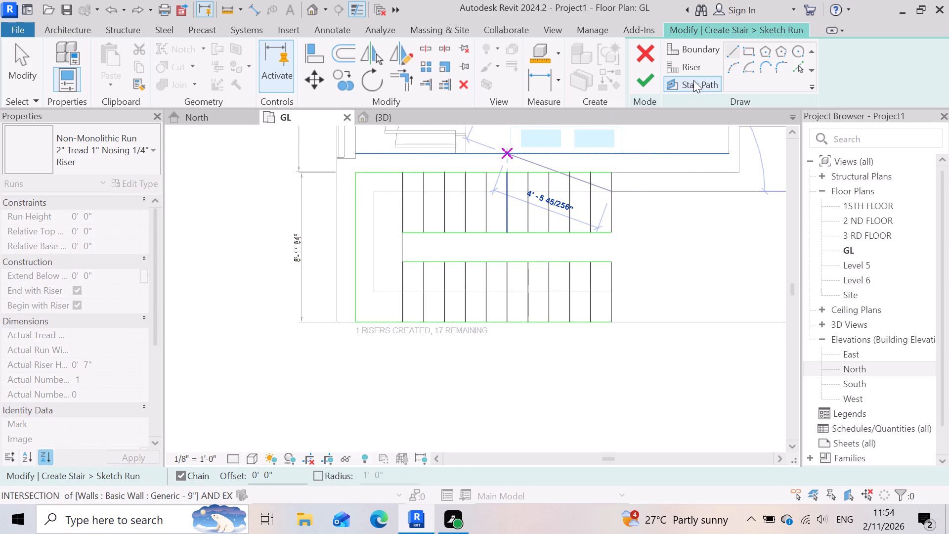
click(735, 51)
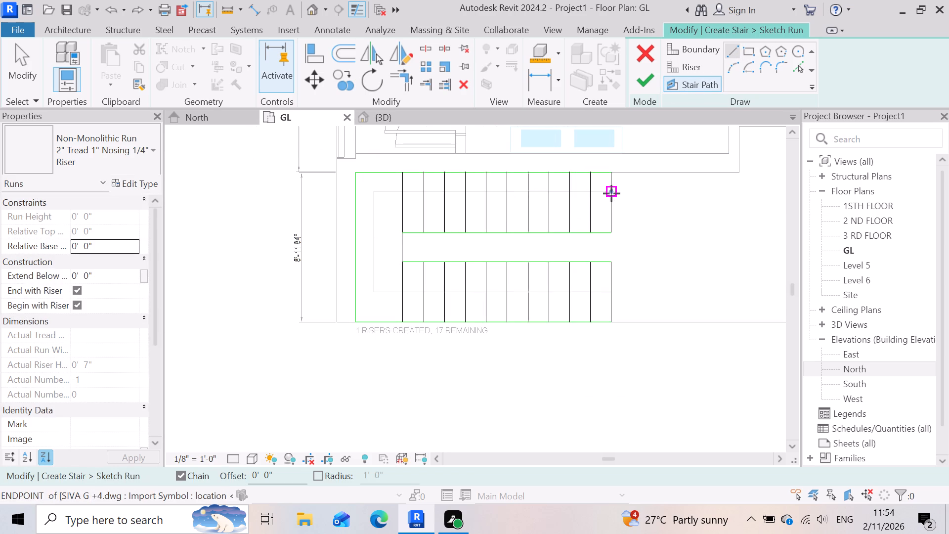
click(611, 193)
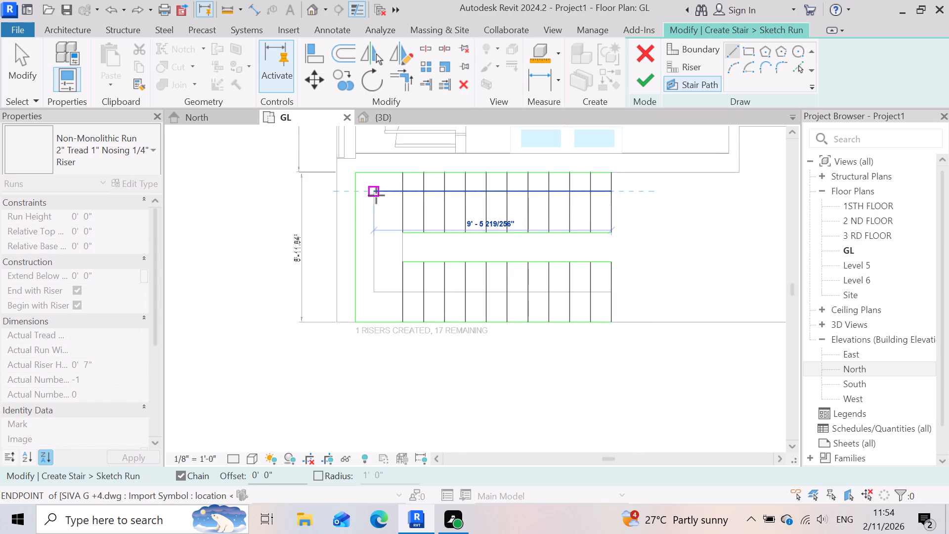
click(376, 195)
click(373, 296)
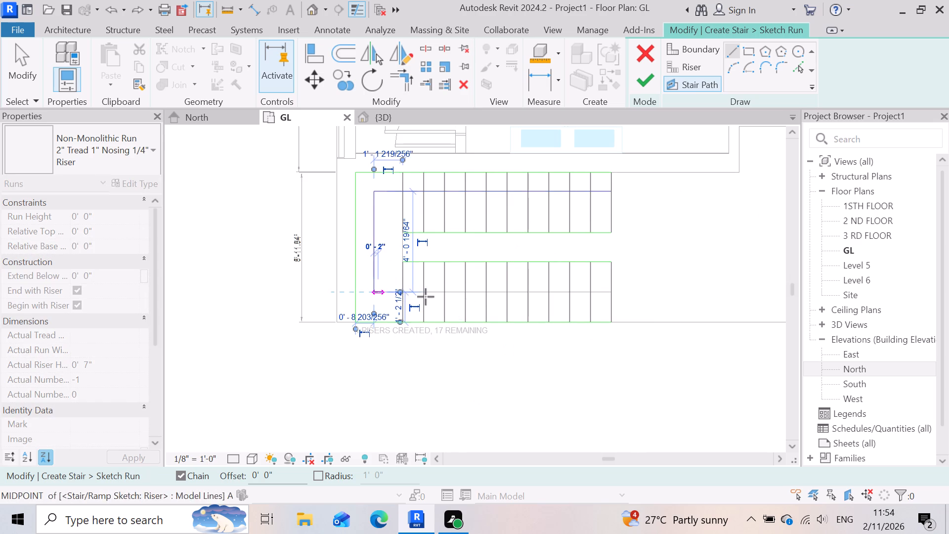
click(609, 292)
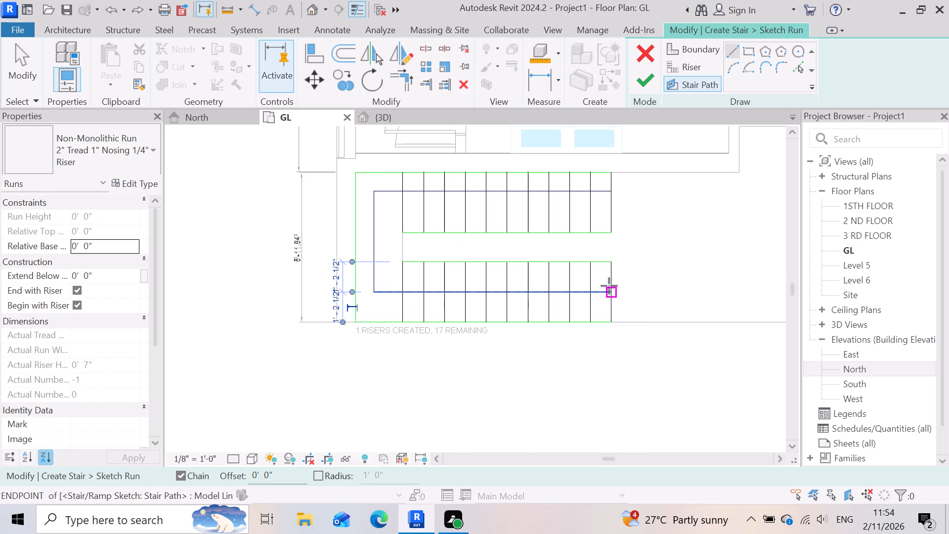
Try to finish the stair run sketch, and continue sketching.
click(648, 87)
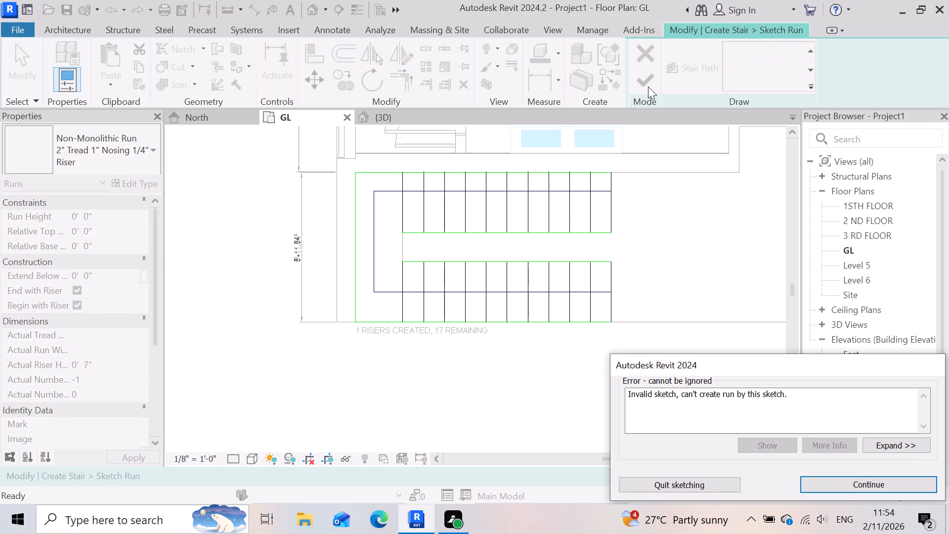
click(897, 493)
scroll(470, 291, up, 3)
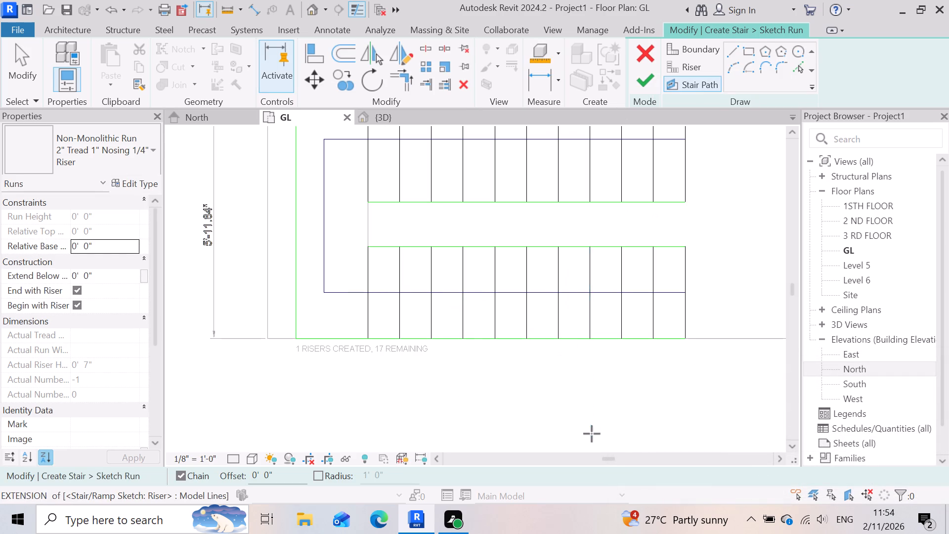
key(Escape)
Draw a 1'-2" boundary line at the landing end joining the two flights' inner boundaries.
scroll(299, 125, up, 3)
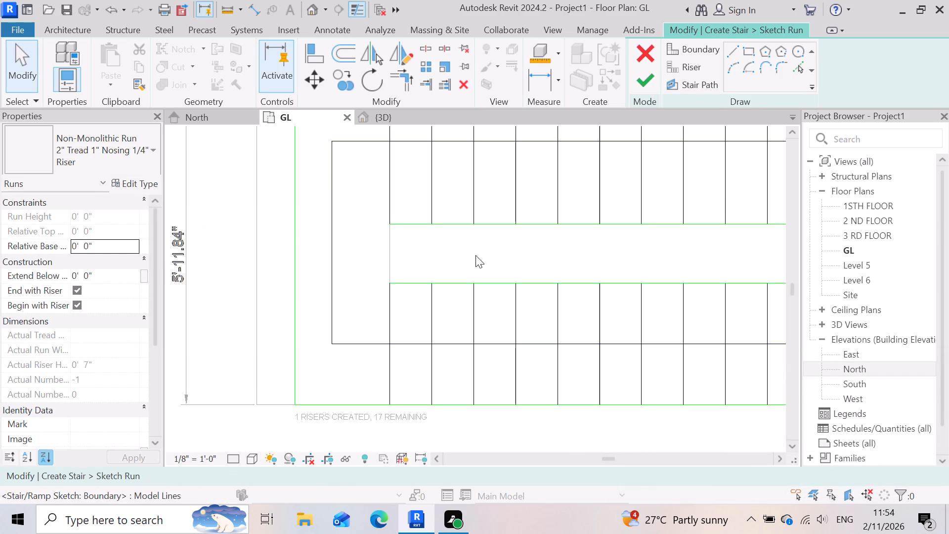
click(698, 45)
scroll(377, 276, up, 2)
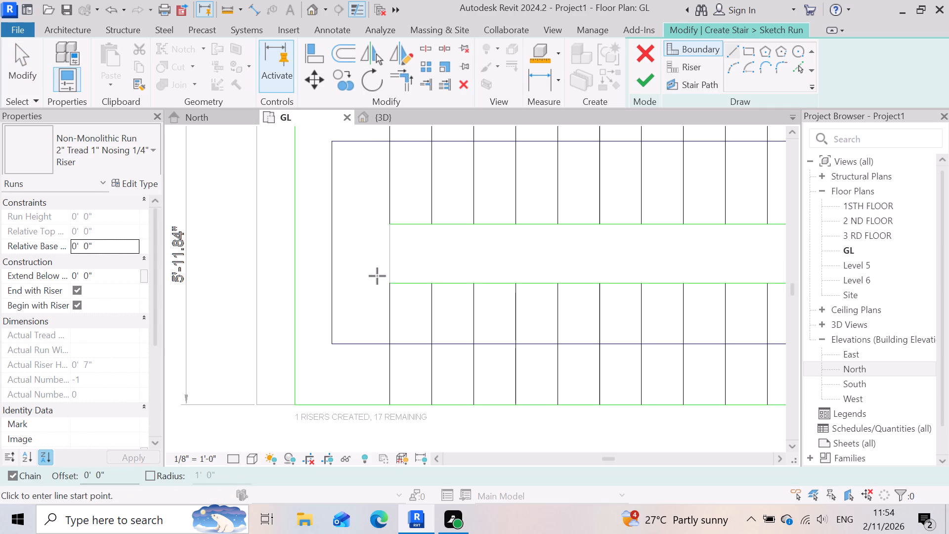
scroll(377, 276, up, 1)
click(394, 194)
click(396, 291)
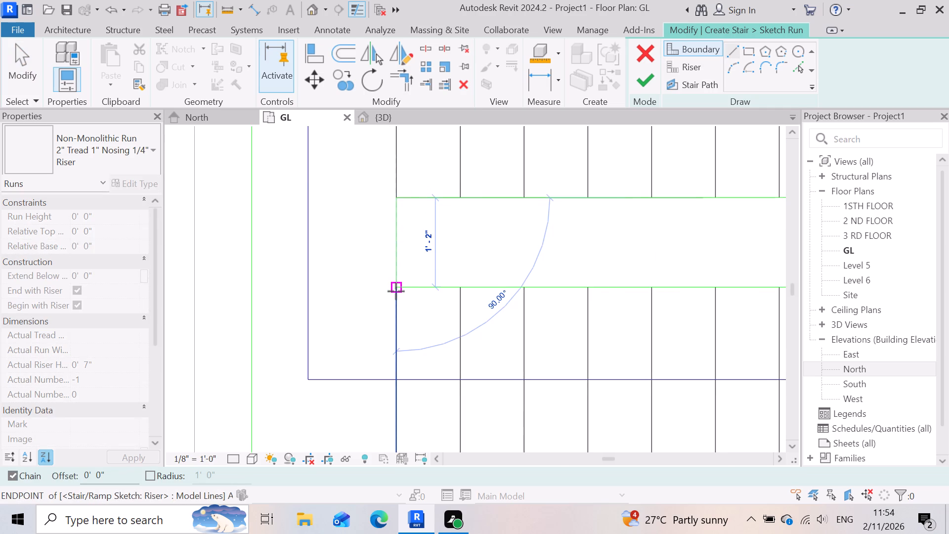
key(Escape)
Finish the stair run sketch and complete the stair.
scroll(388, 297, down, 4)
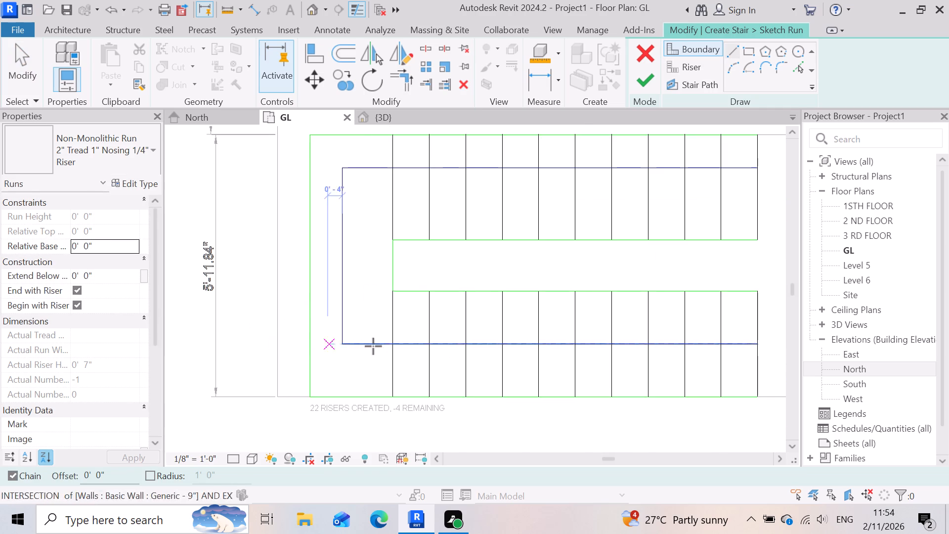
scroll(386, 316, down, 5)
click(645, 81)
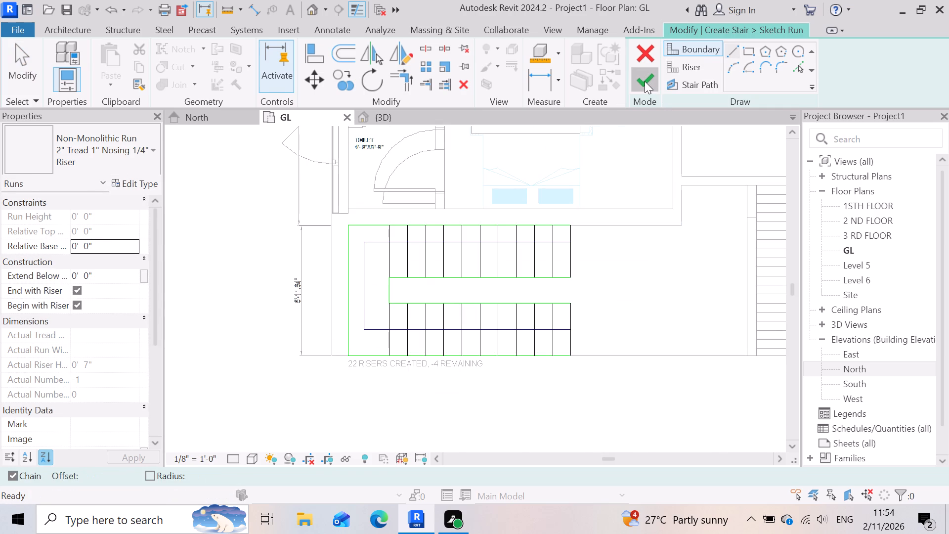
scroll(533, 396, up, 2)
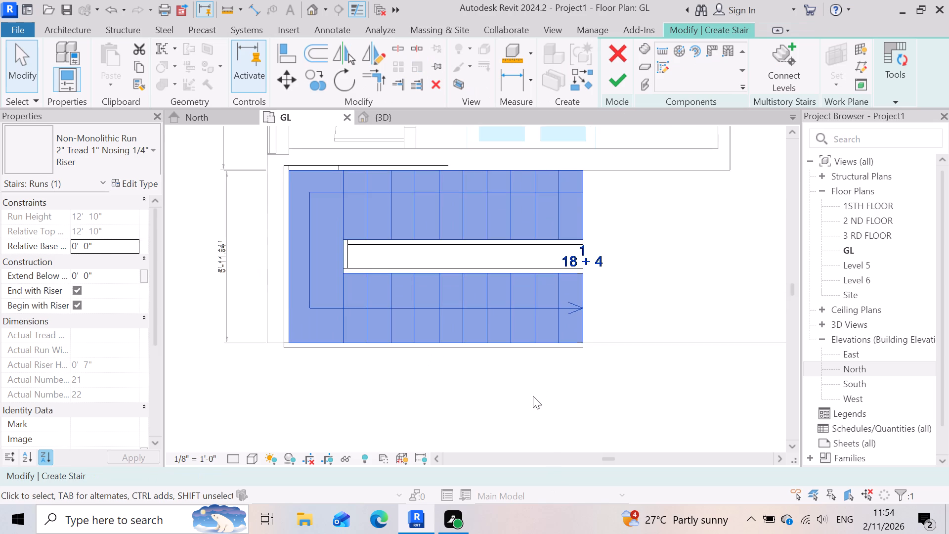
scroll(549, 398, down, 2)
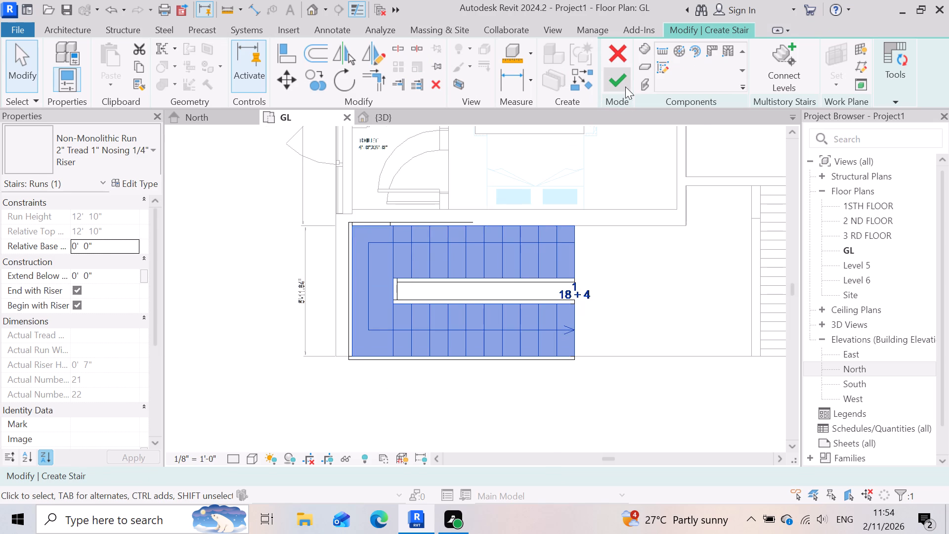
click(617, 84)
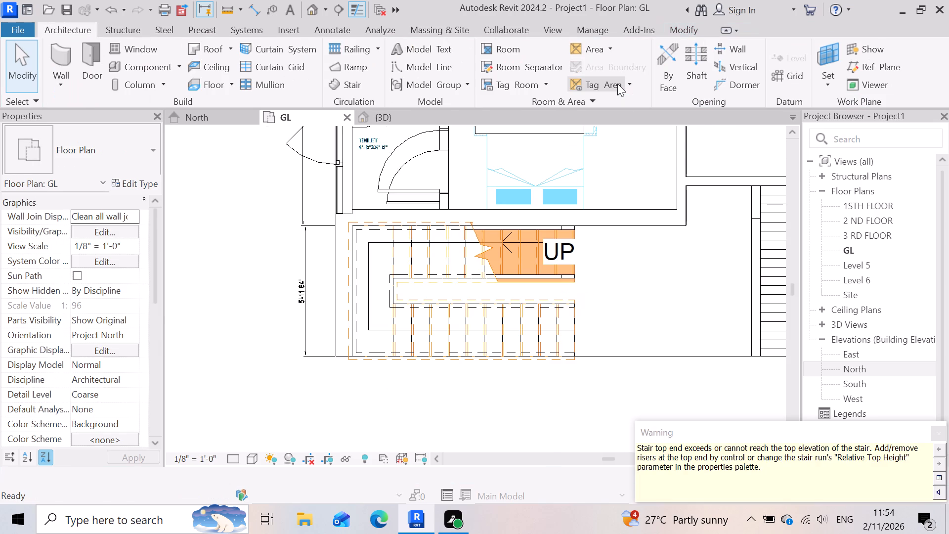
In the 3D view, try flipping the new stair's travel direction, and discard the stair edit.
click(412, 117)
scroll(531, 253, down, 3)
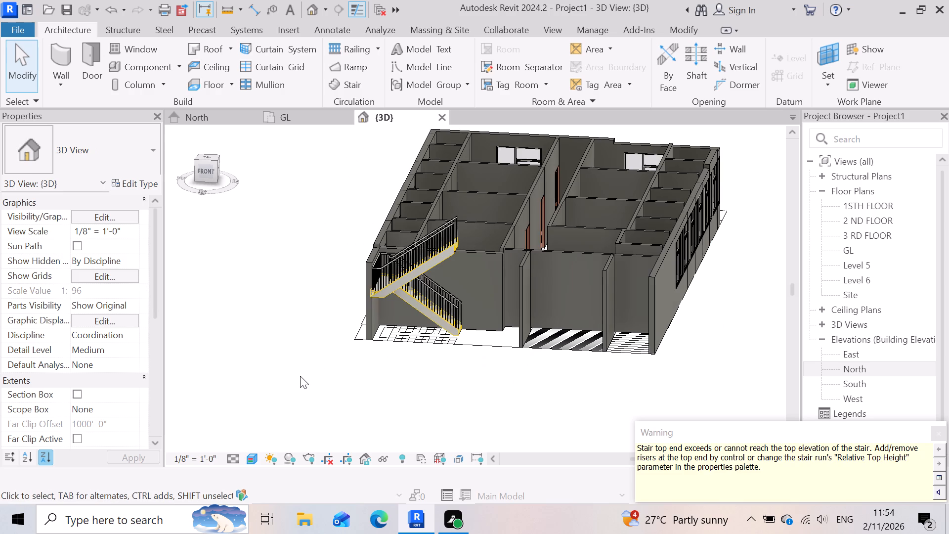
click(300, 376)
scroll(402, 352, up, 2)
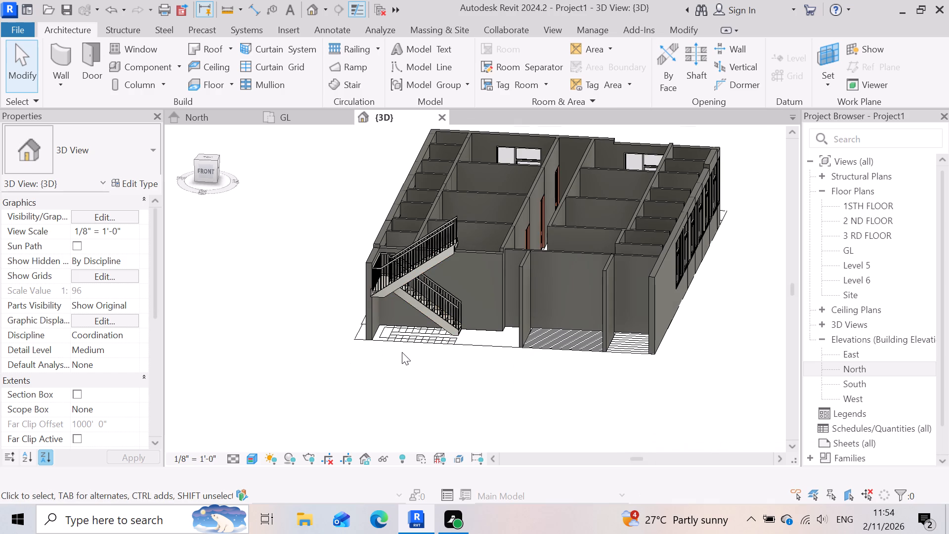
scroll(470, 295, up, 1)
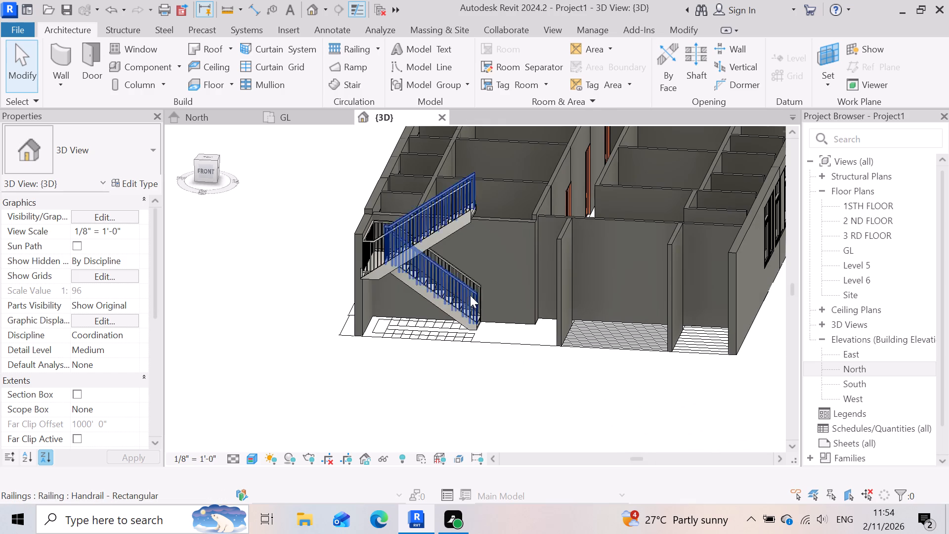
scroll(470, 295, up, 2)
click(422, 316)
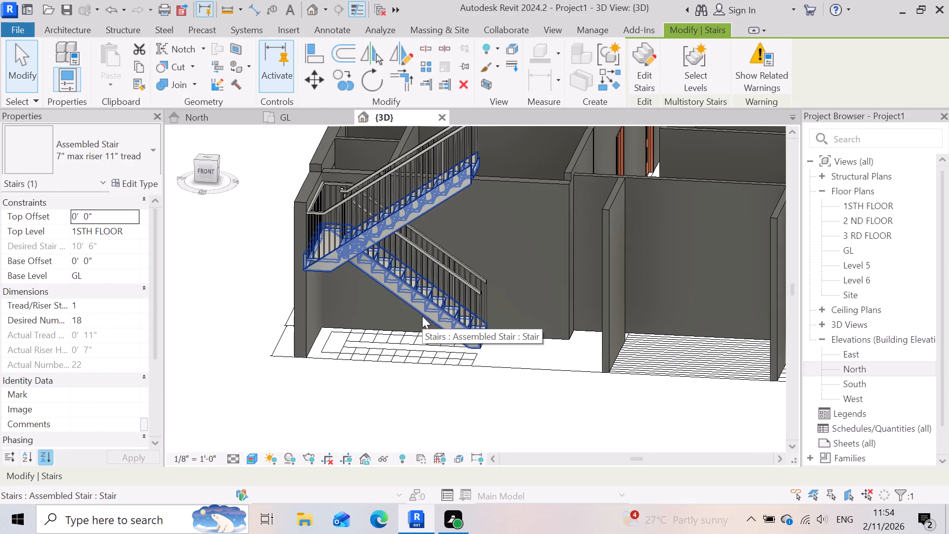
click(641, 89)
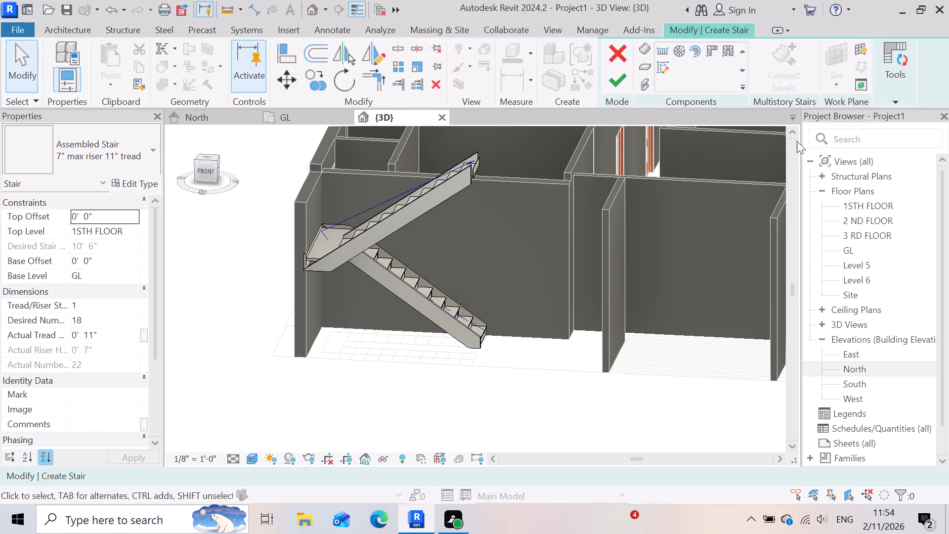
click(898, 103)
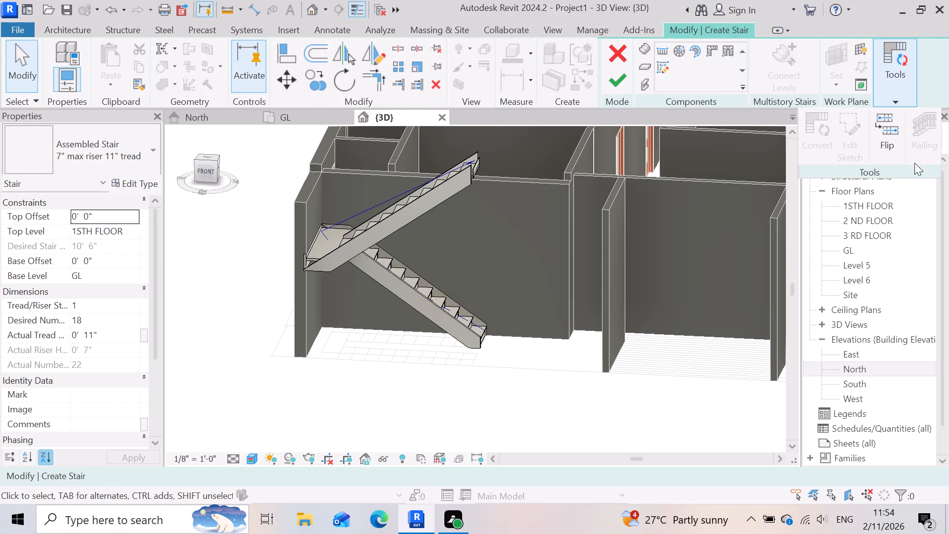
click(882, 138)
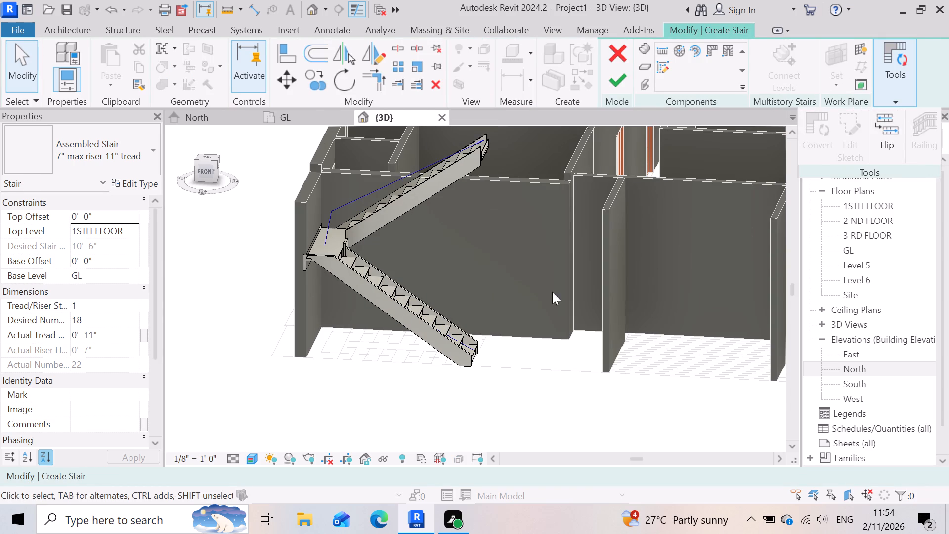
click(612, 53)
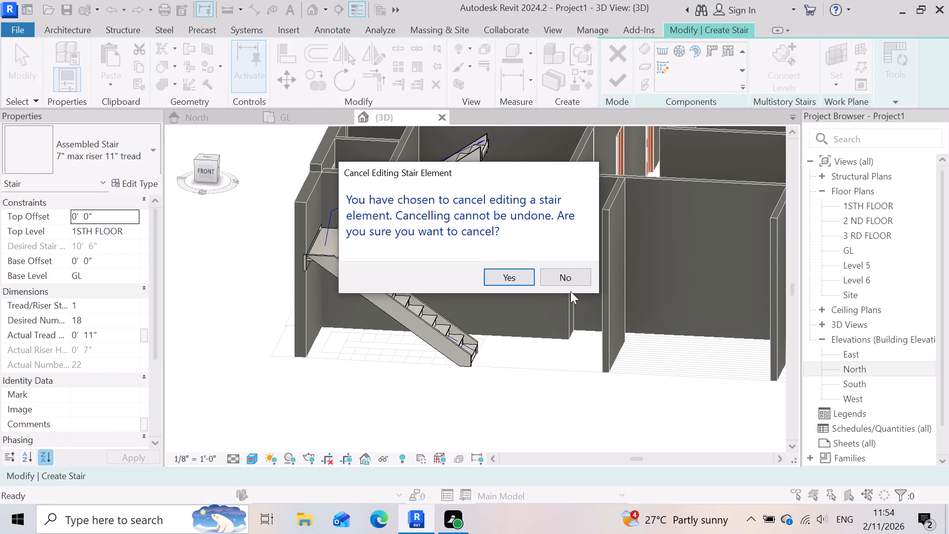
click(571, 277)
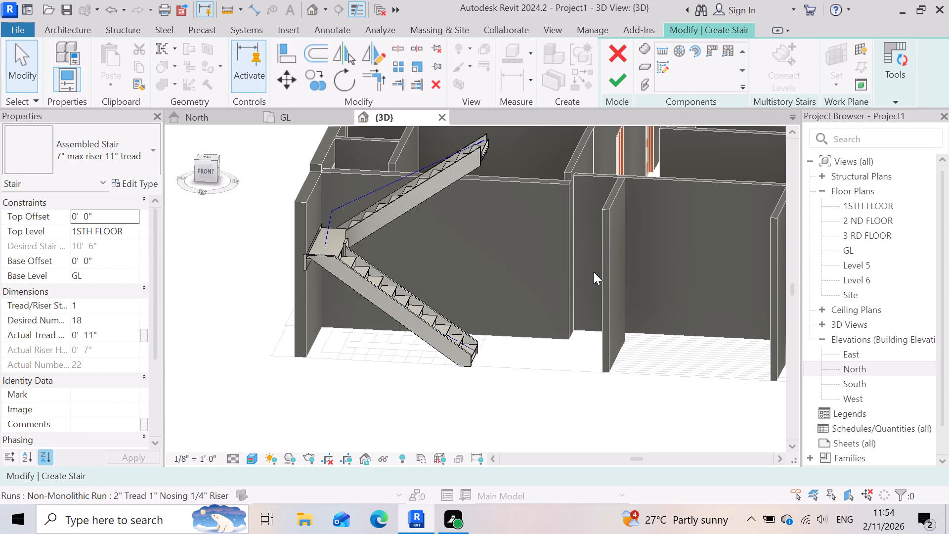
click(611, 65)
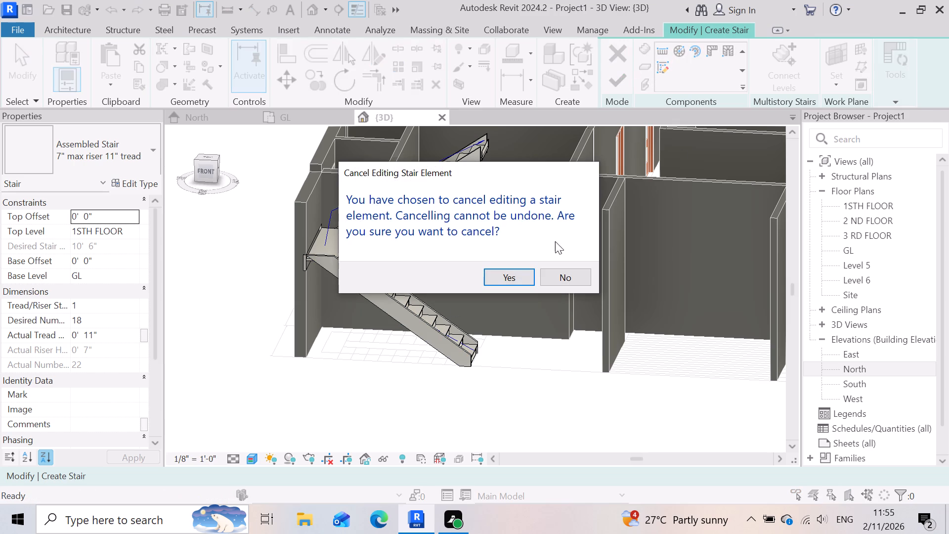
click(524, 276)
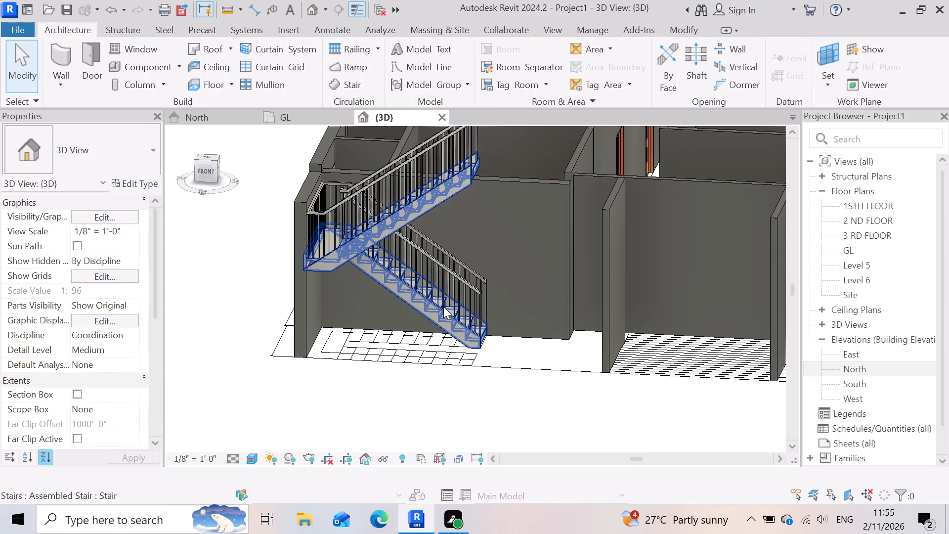
Edit the stair in the GL floor plan, flip its direction so it starts from the lower flight, and finish the edit.
scroll(510, 310, down, 3)
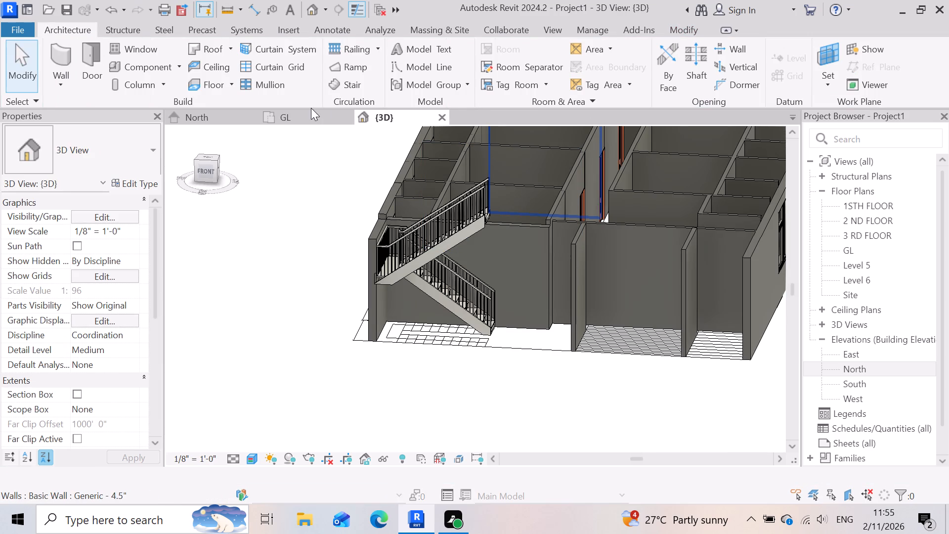
click(310, 110)
click(311, 113)
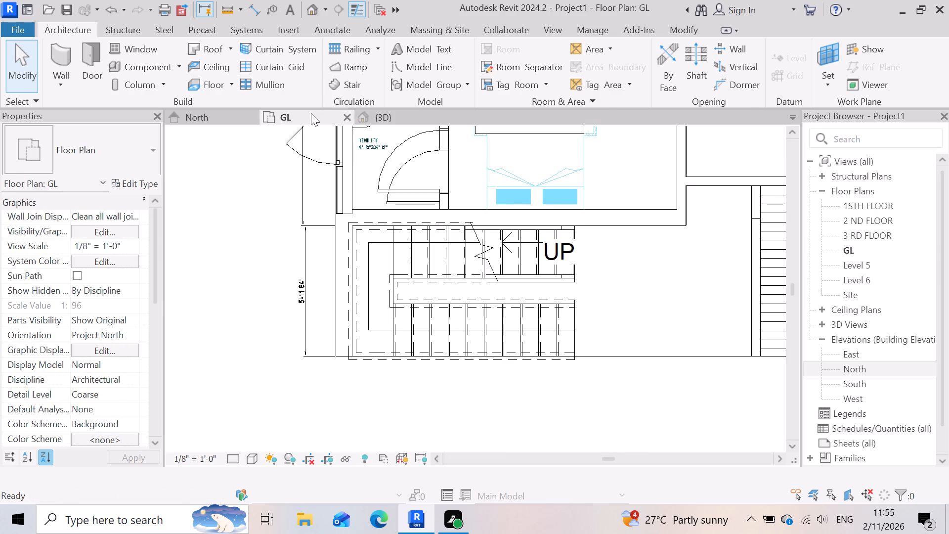
click(501, 287)
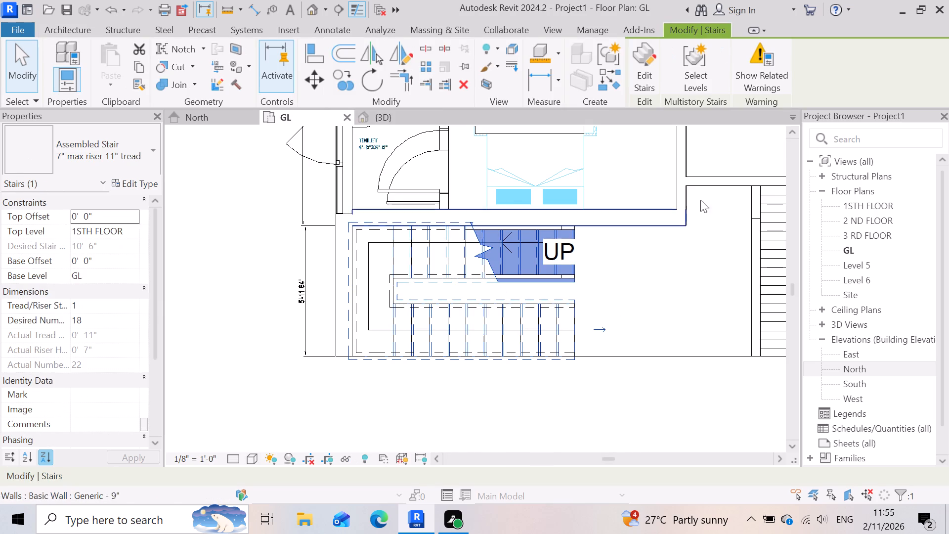
click(635, 64)
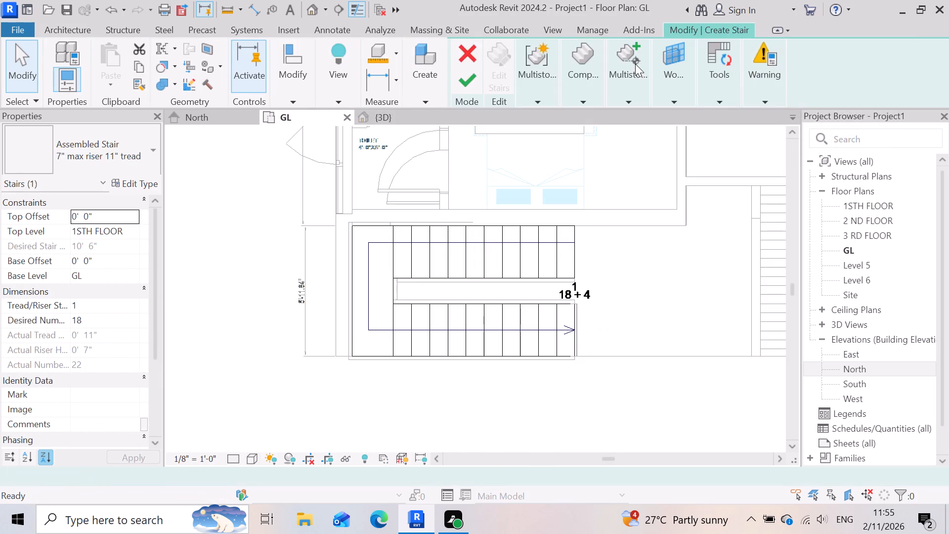
click(895, 100)
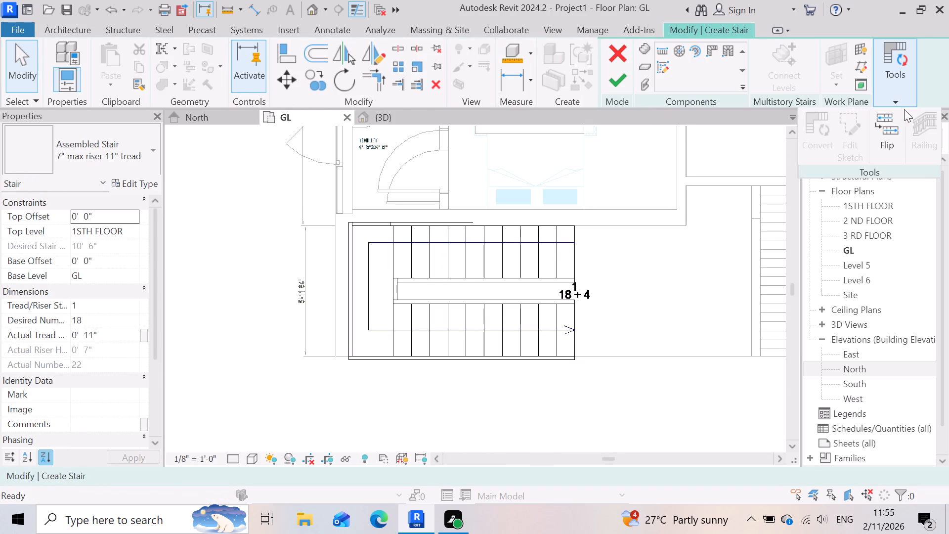
click(889, 145)
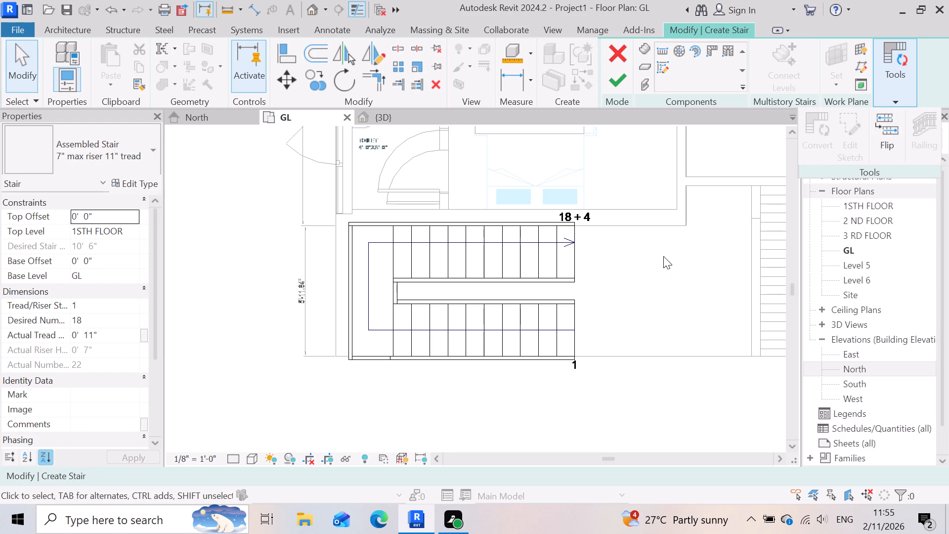
click(407, 394)
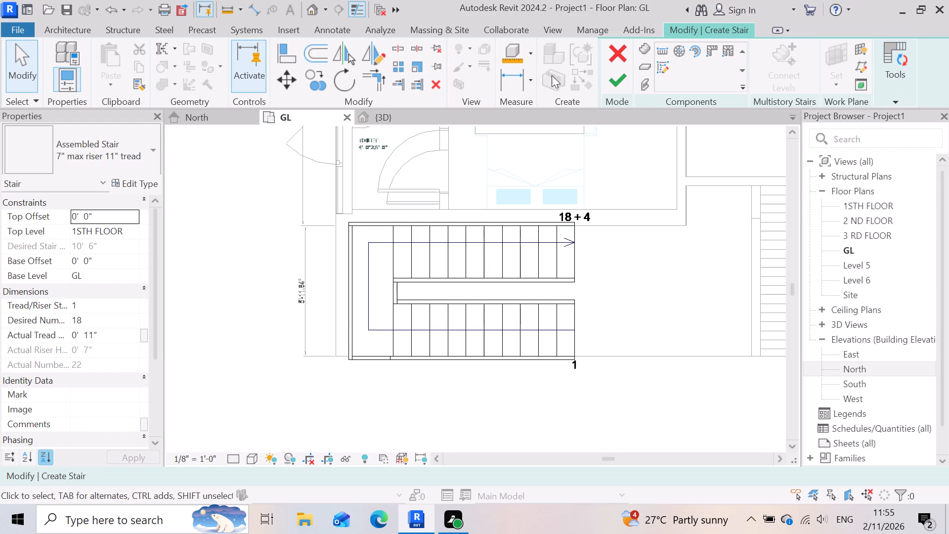
click(609, 78)
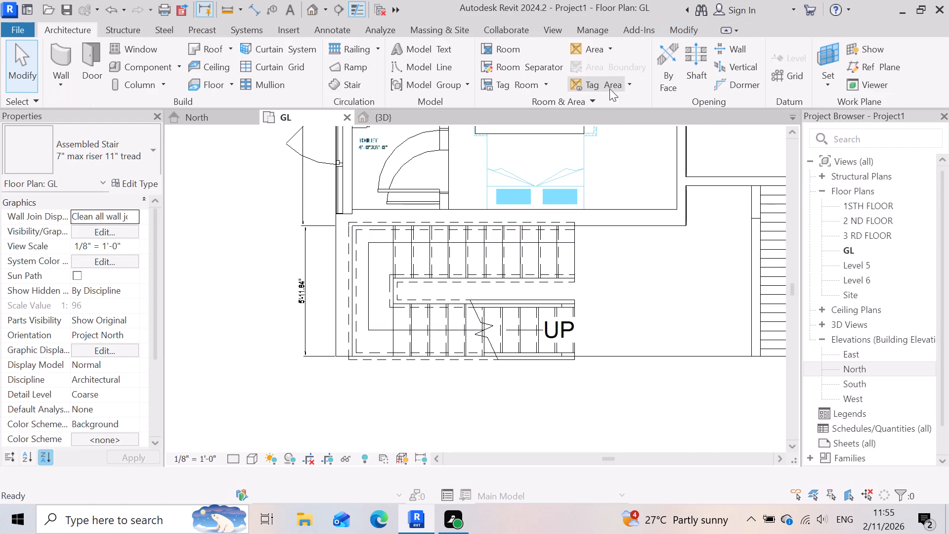
Open the 3D view to examine the flipped stair.
click(404, 117)
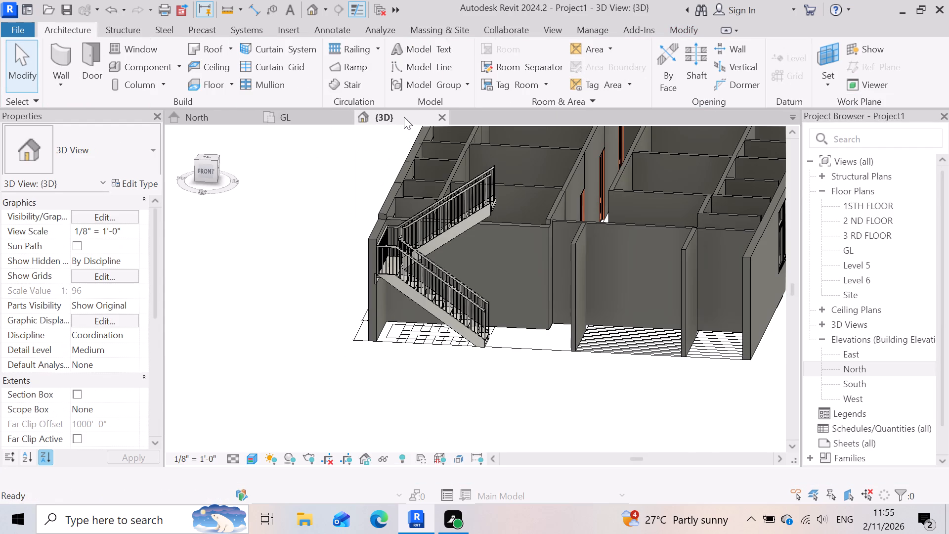
In the North elevation, set the stair's outer railing Offset from Path to -1' 0".
click(251, 368)
scroll(370, 333, up, 2)
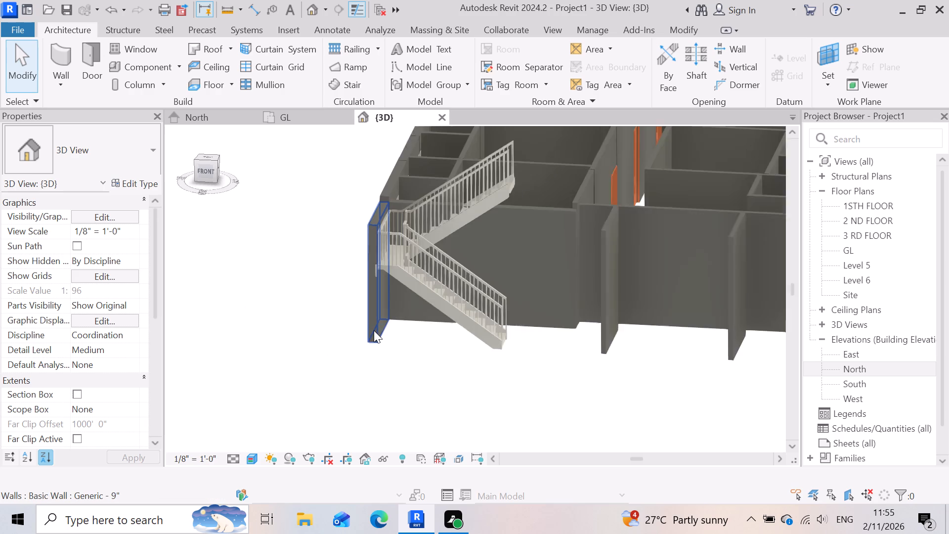
scroll(464, 268, up, 6)
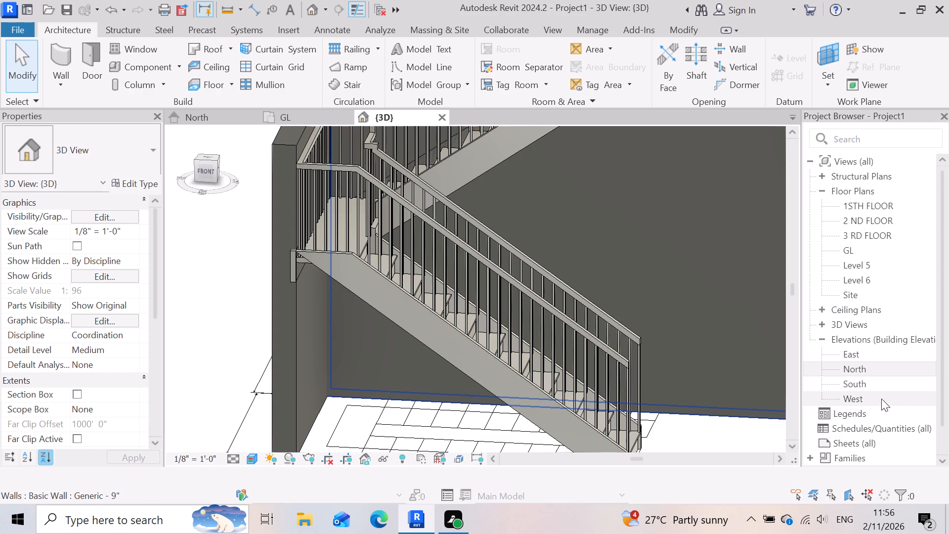
double_click(877, 367)
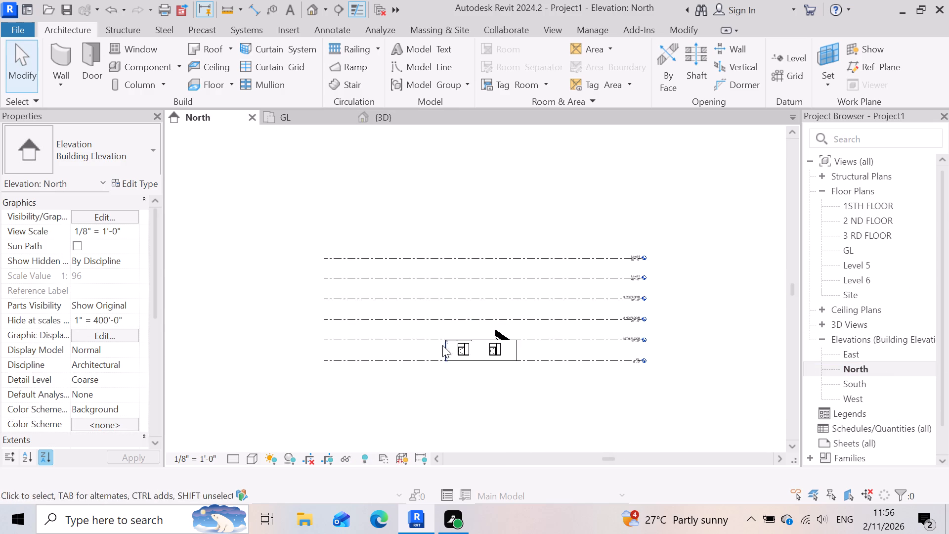
scroll(444, 353, up, 13)
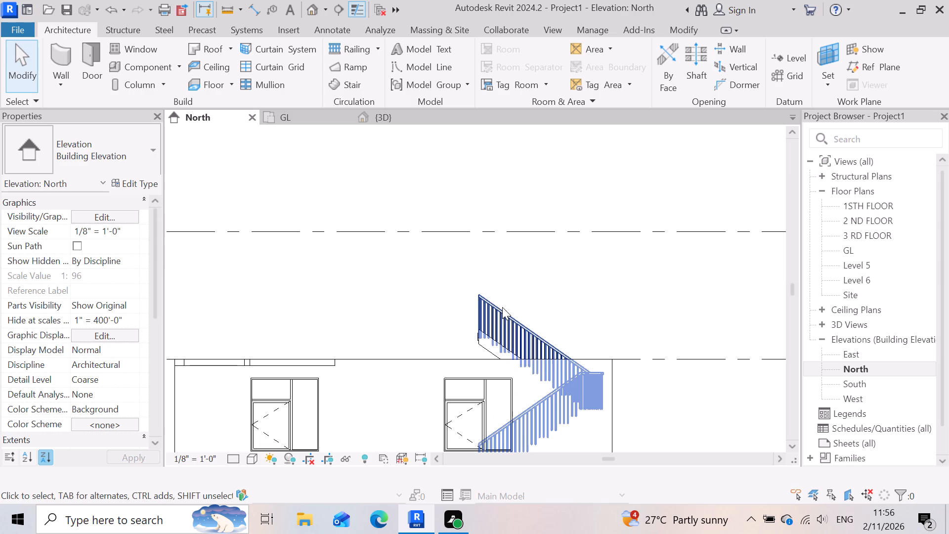
click(497, 313)
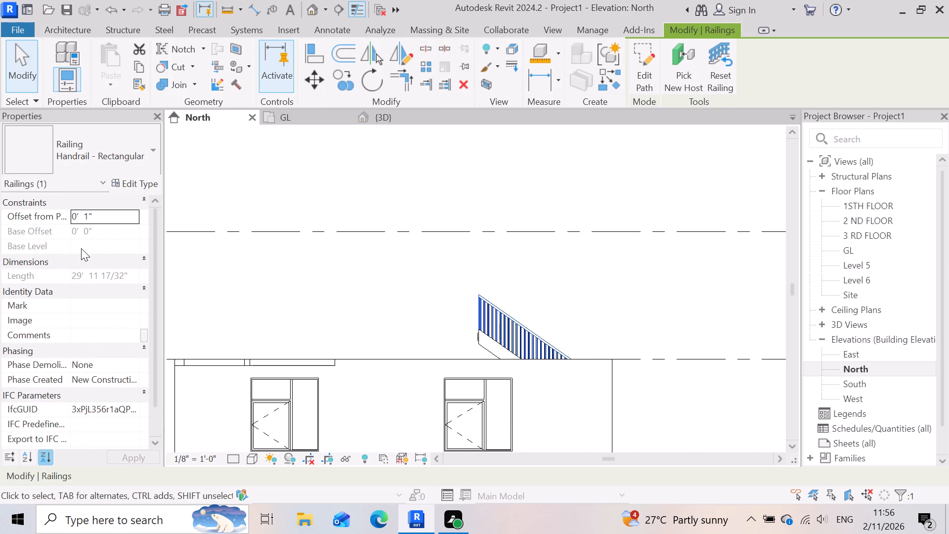
click(116, 220)
key(minus)
key(1)
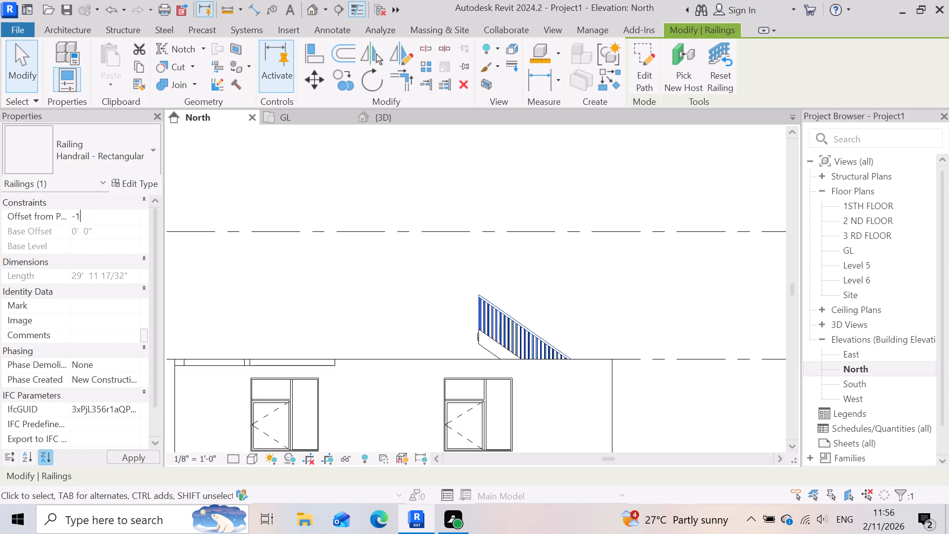
key(apostrophe)
key(Return)
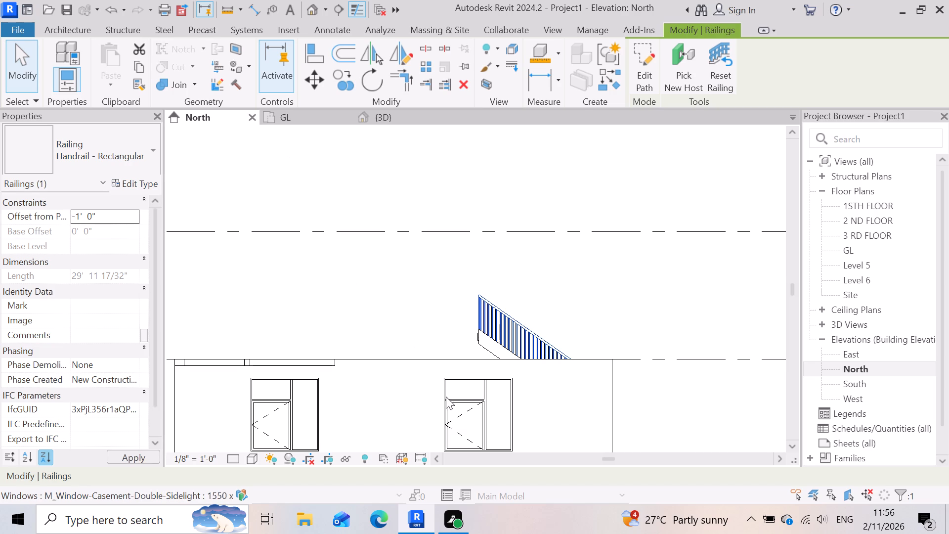
Examine the outer railing's new position on the stair in the GL floor plan and the 3D view.
scroll(567, 338, down, 4)
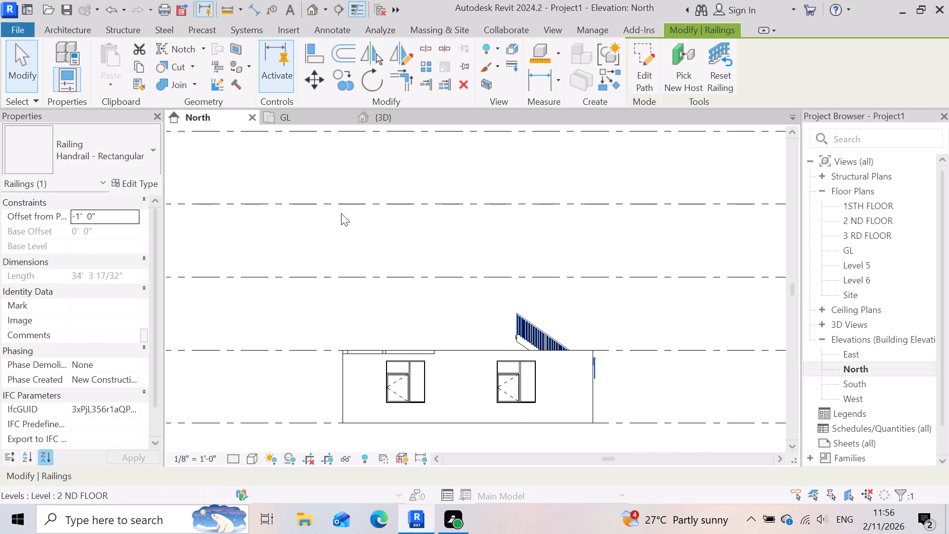
click(306, 115)
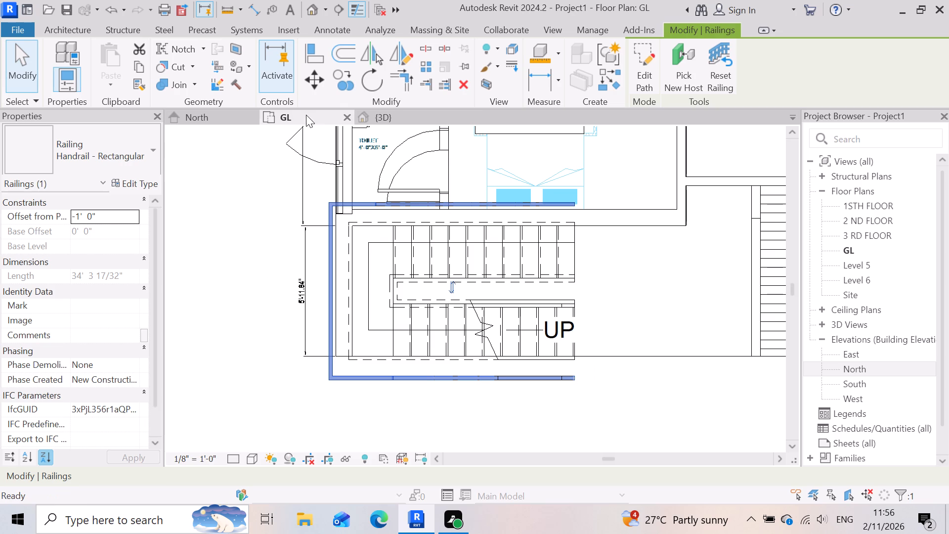
click(248, 406)
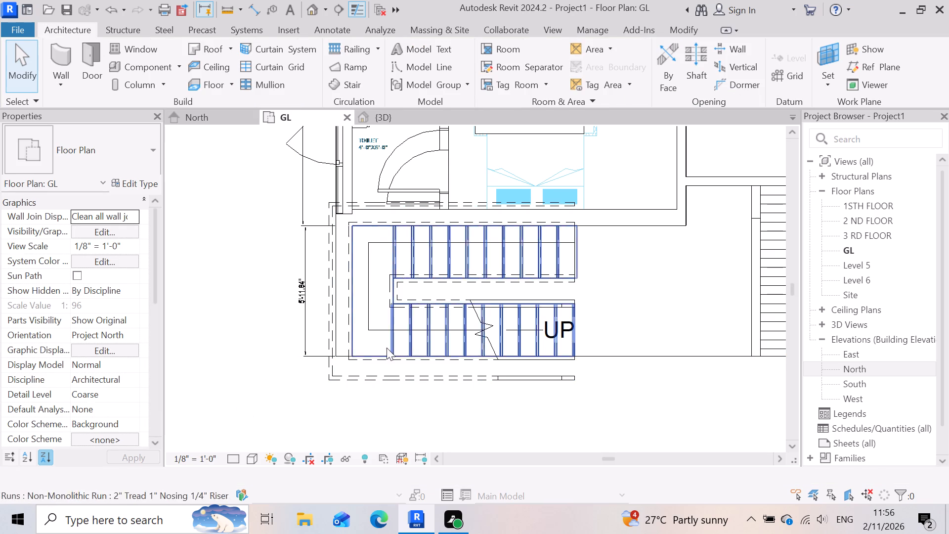
scroll(532, 407, down, 3)
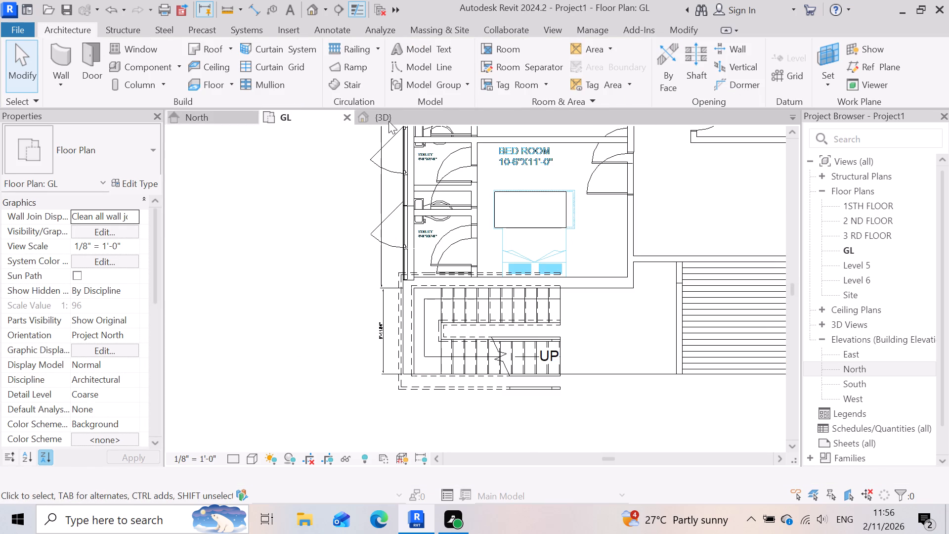
click(409, 112)
scroll(514, 344, down, 1)
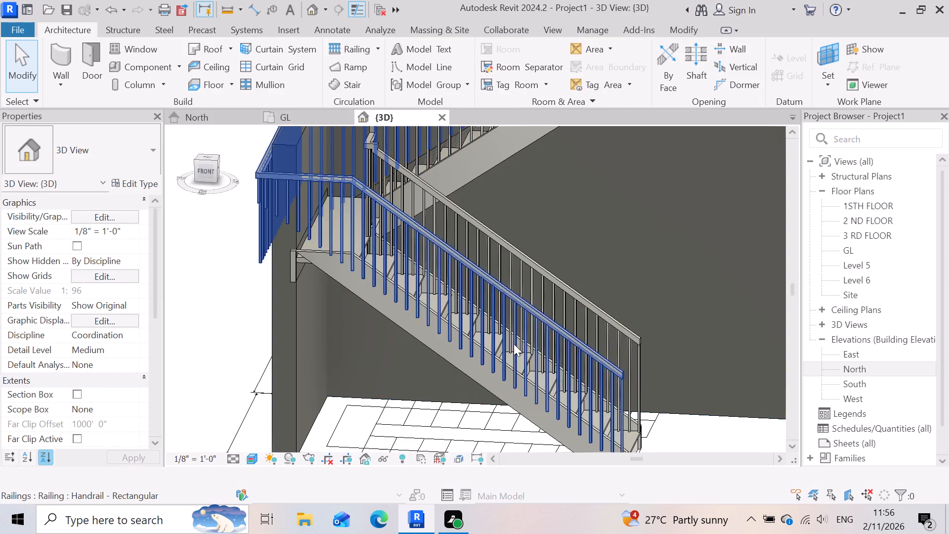
scroll(514, 344, down, 2)
click(268, 346)
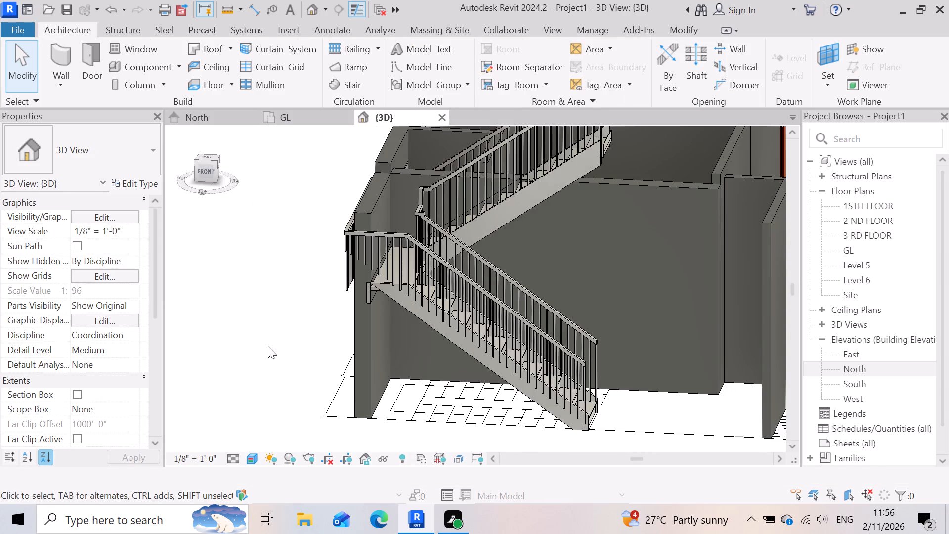
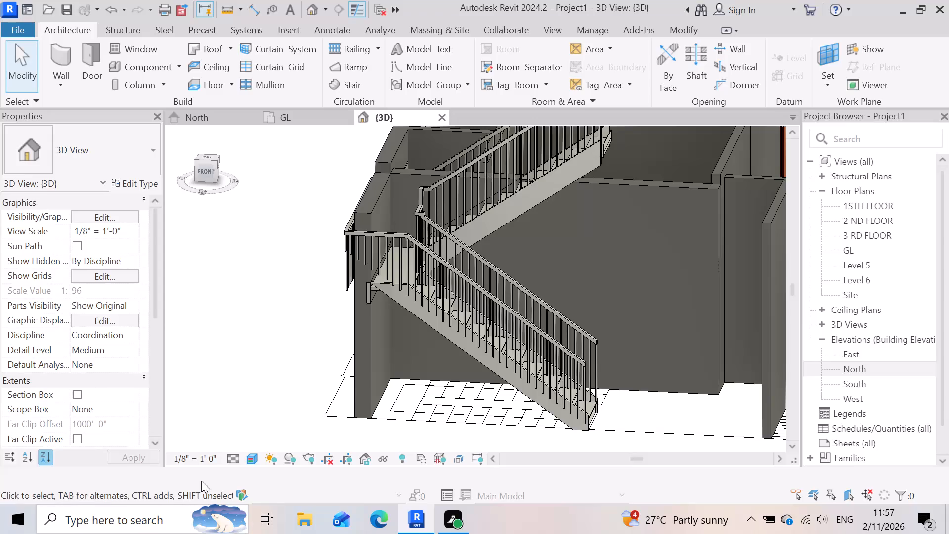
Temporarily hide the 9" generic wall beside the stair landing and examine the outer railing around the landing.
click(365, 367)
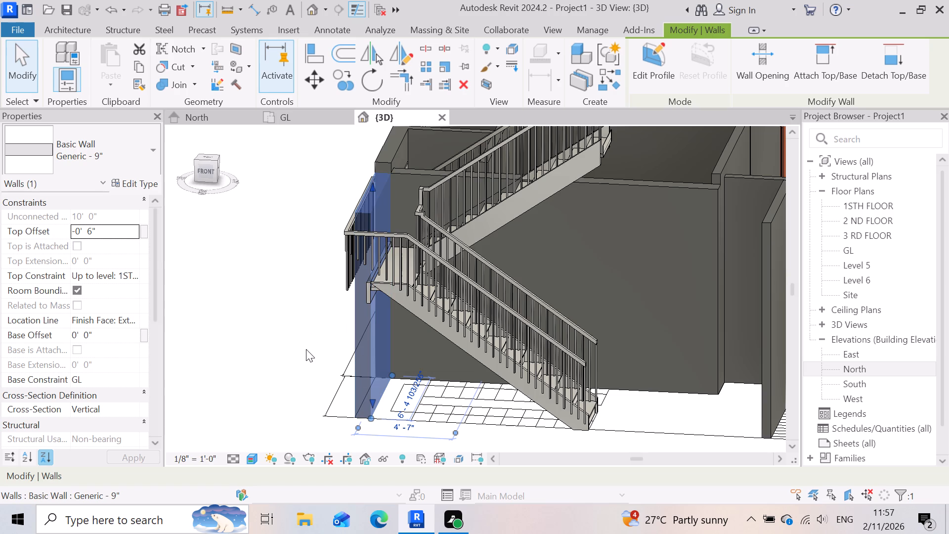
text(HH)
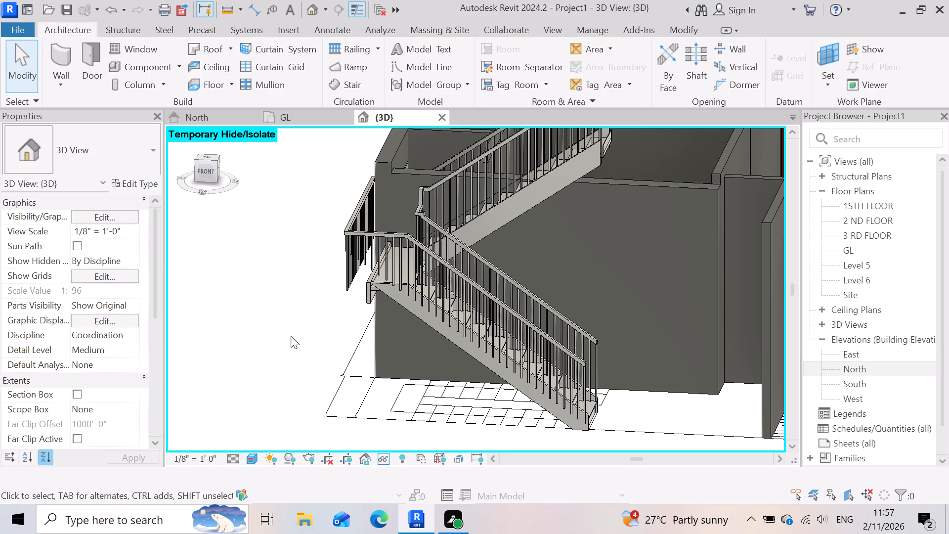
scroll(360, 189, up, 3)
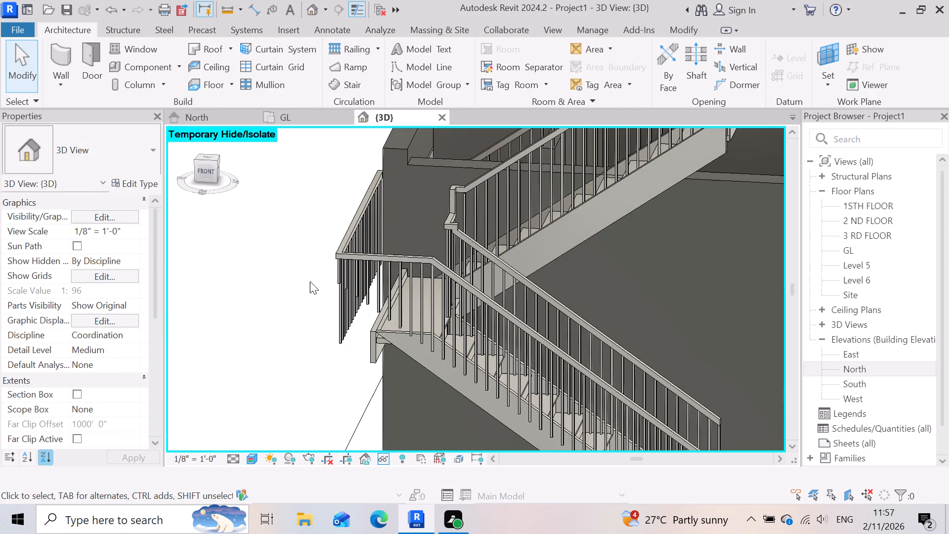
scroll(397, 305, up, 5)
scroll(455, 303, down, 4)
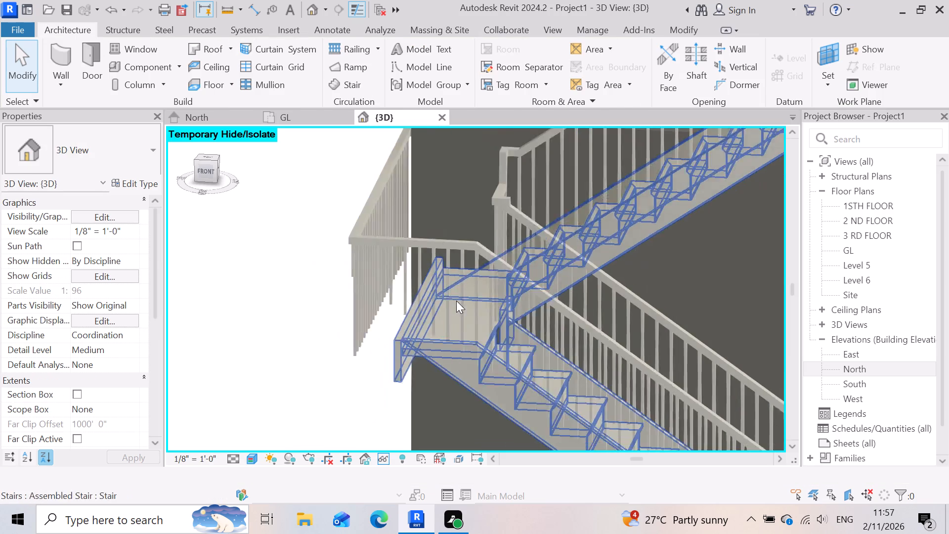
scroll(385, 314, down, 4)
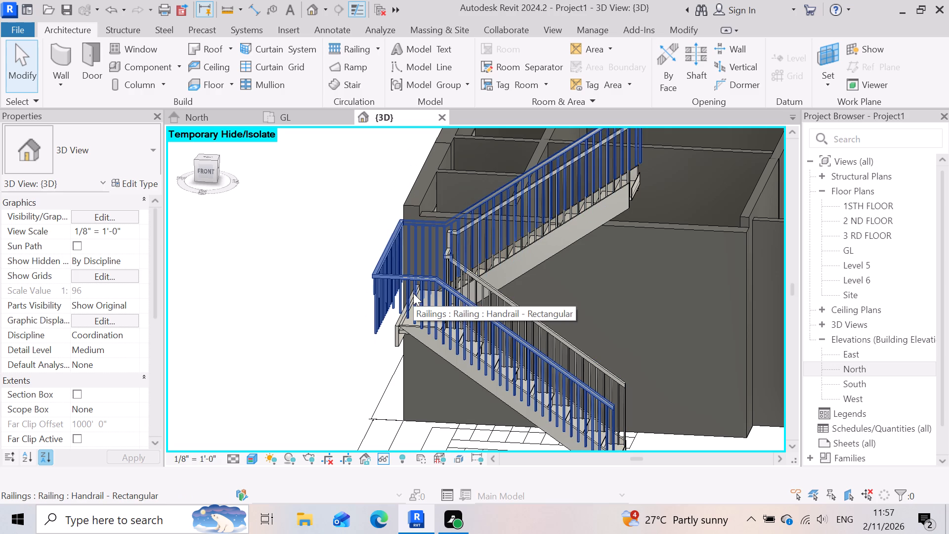
Undo the temporary wall hiding and the outer railing's Offset from Path change.
key(ctrl+z)
key(ctrl+z)
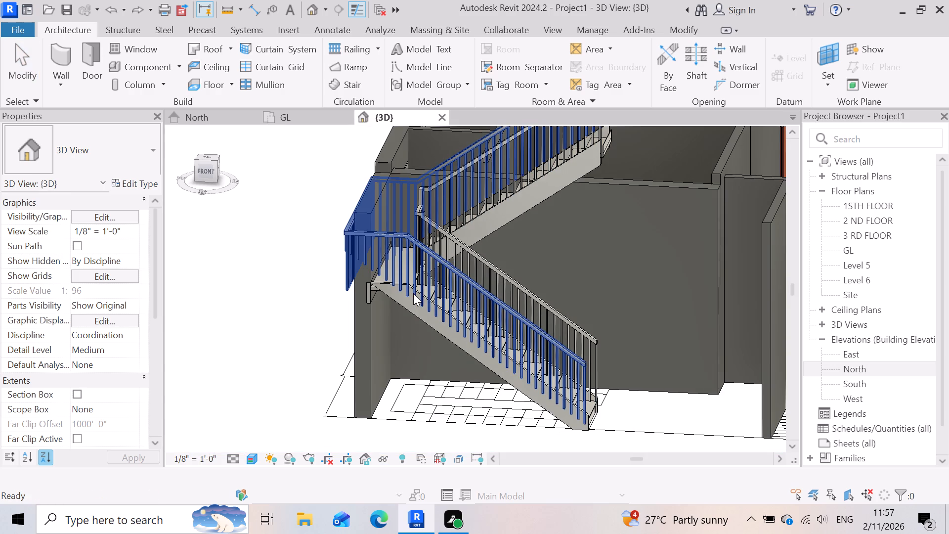
key(ctrl+z)
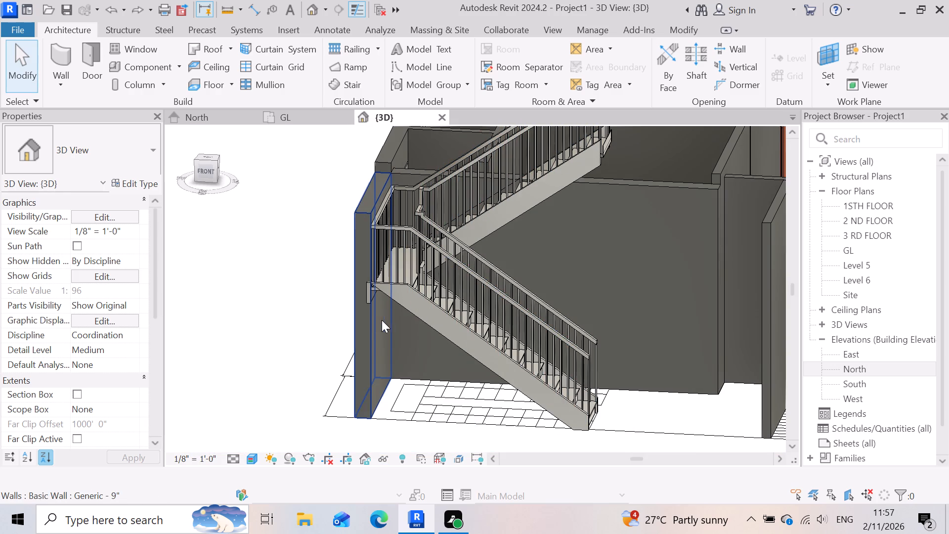
Examine the stair's two flights and the inner railing's properties in the 3D view.
click(222, 356)
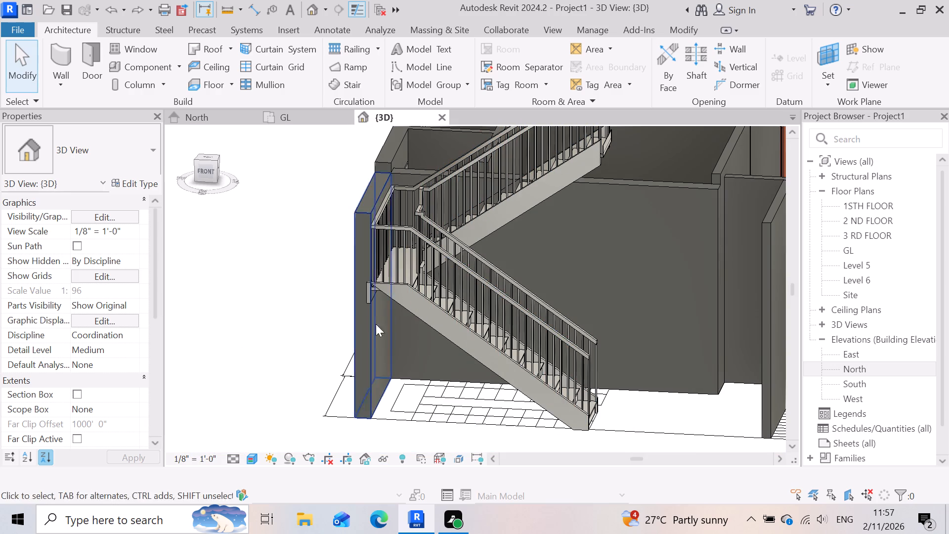
scroll(452, 297, down, 3)
click(304, 378)
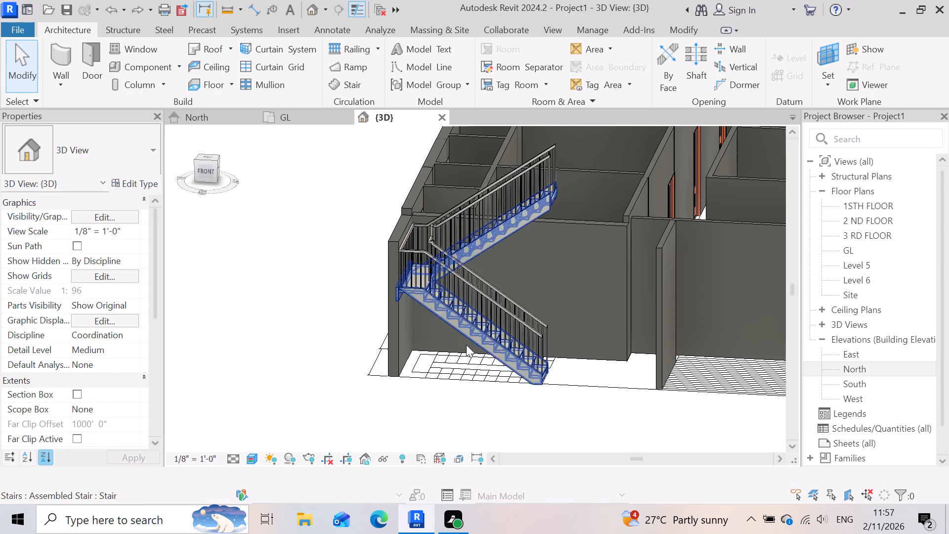
scroll(540, 330, up, 3)
scroll(498, 310, up, 3)
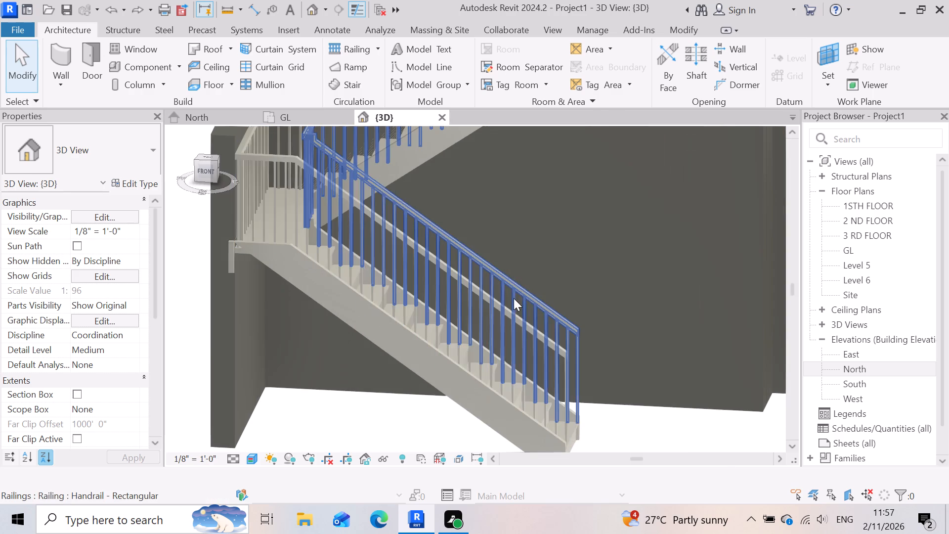
click(517, 293)
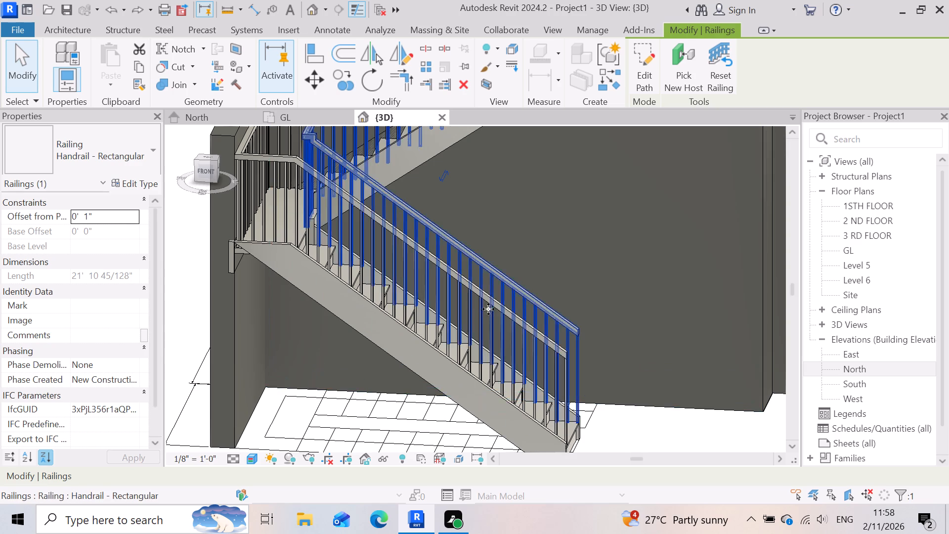
scroll(492, 307, down, 2)
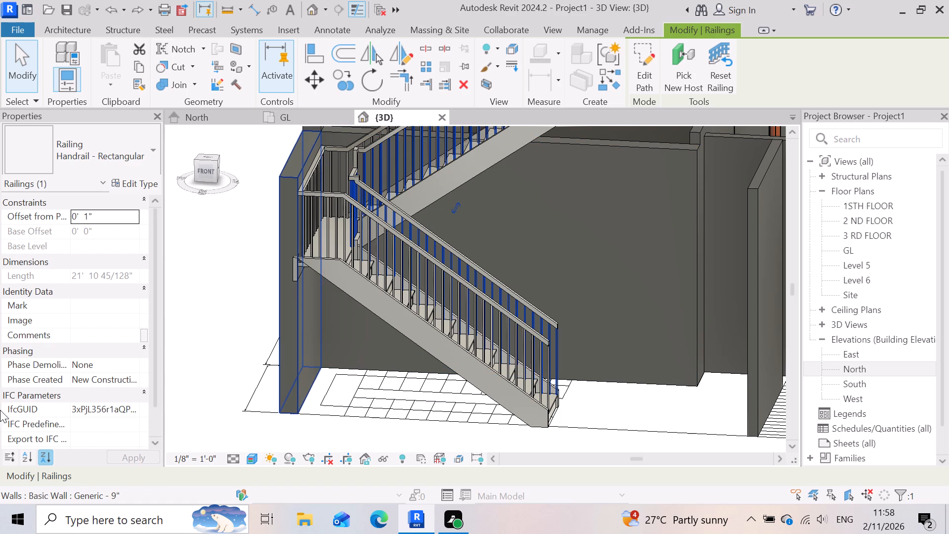
scroll(225, 297, up, 2)
scroll(391, 329, down, 3)
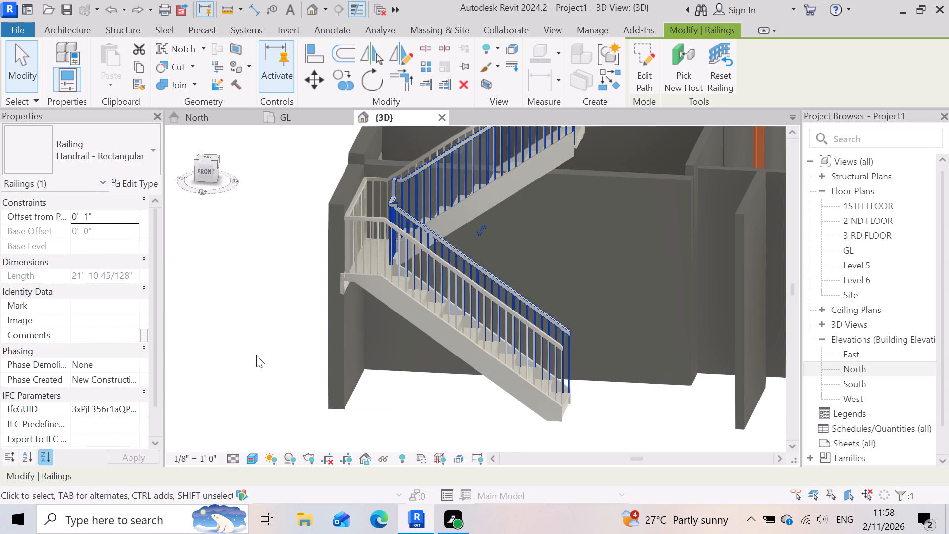
scroll(372, 371, down, 2)
scroll(376, 281, up, 6)
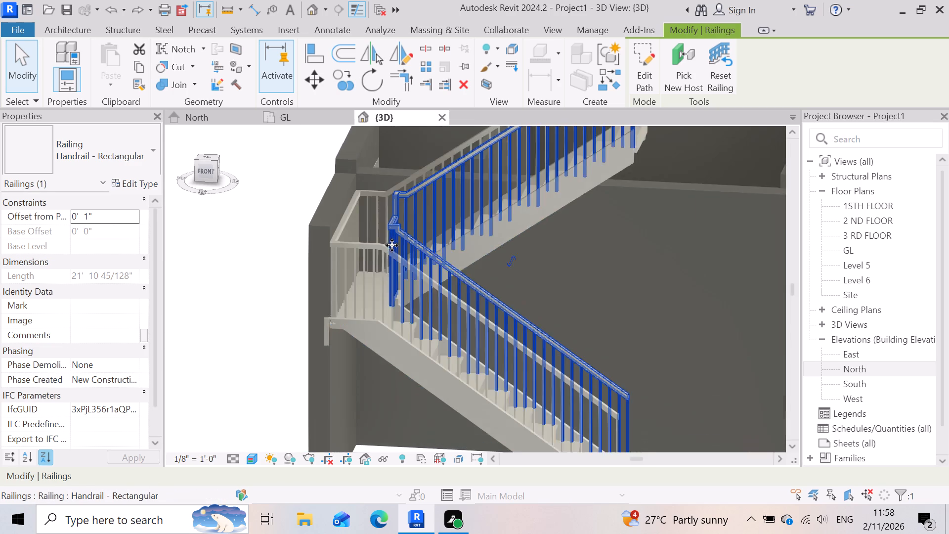
Change the stair's outer railing type to Glass Panel - Bottom Fill.
click(334, 248)
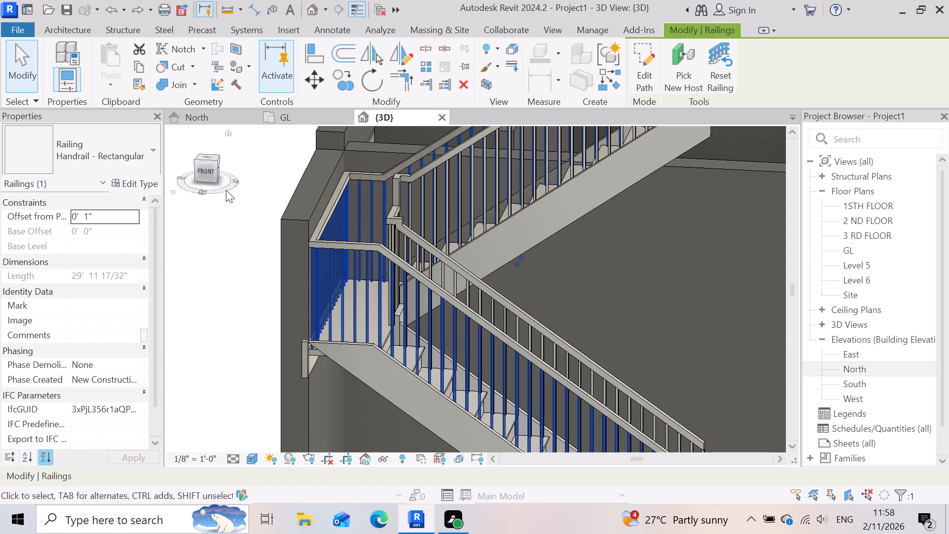
click(150, 149)
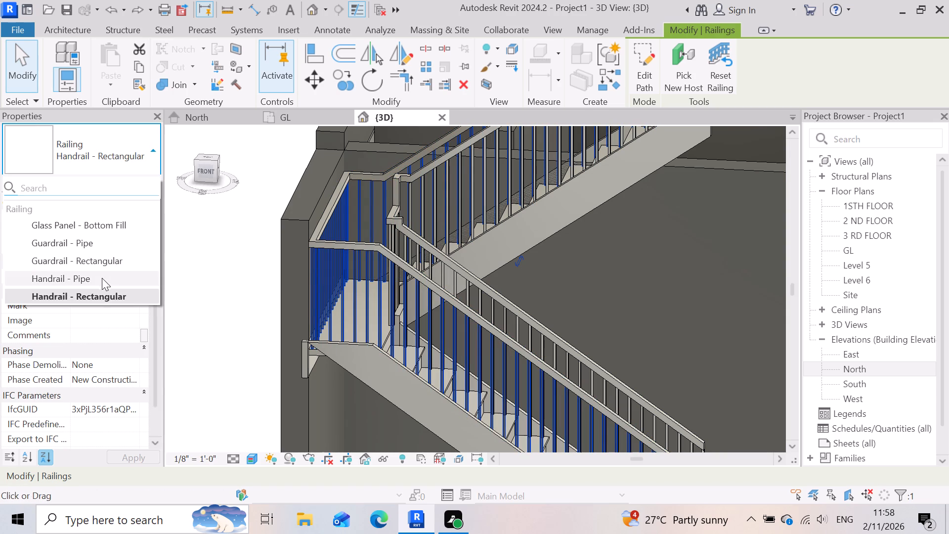
click(124, 227)
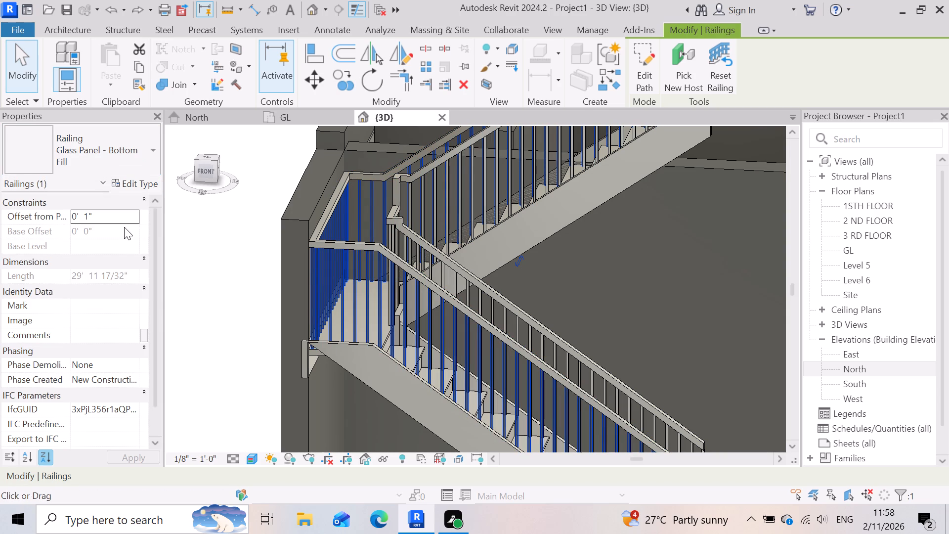
scroll(579, 362, down, 6)
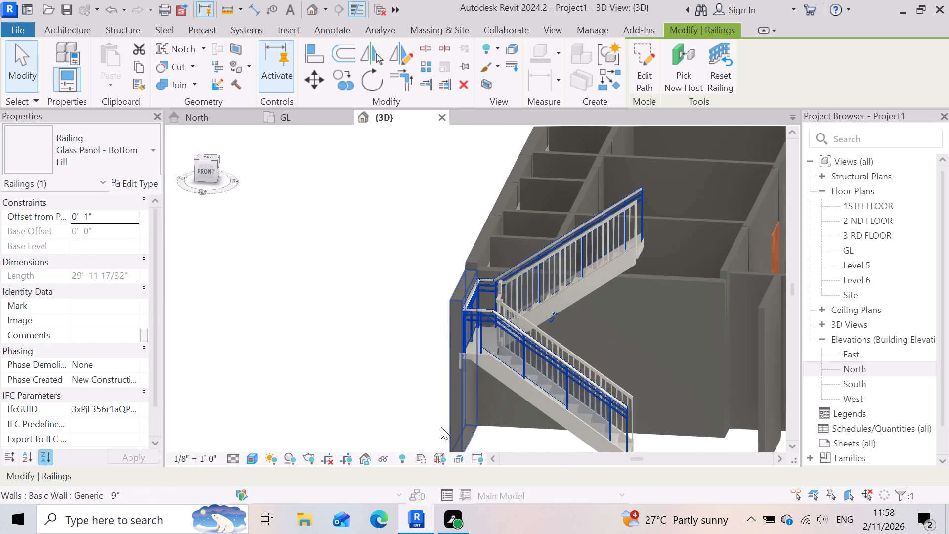
click(350, 411)
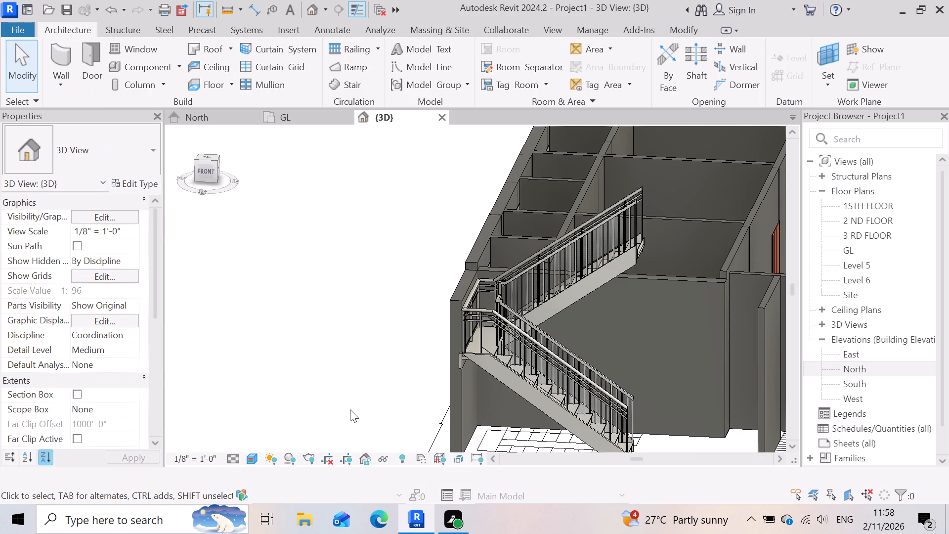
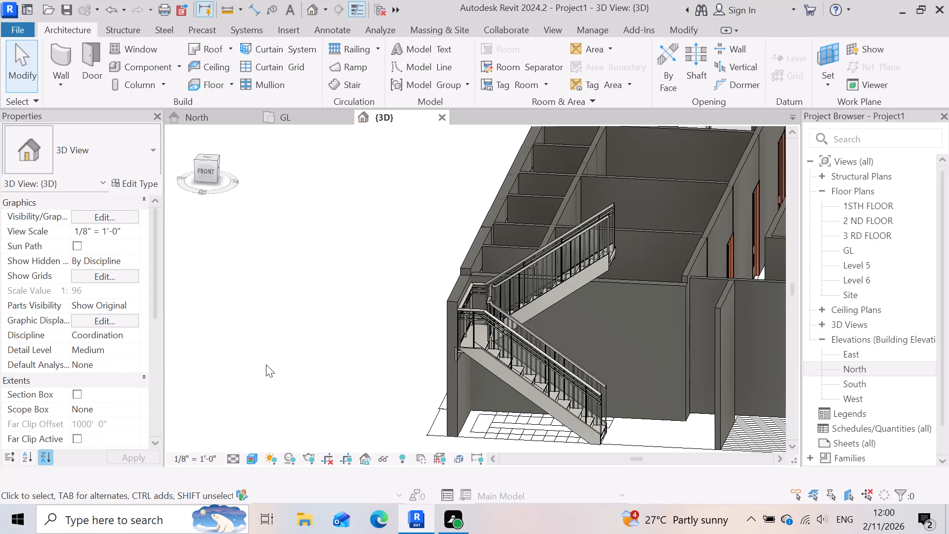
Examine the outer Glass Panel - Bottom Fill railing where it wraps around the stair landing.
scroll(369, 208, down, 1)
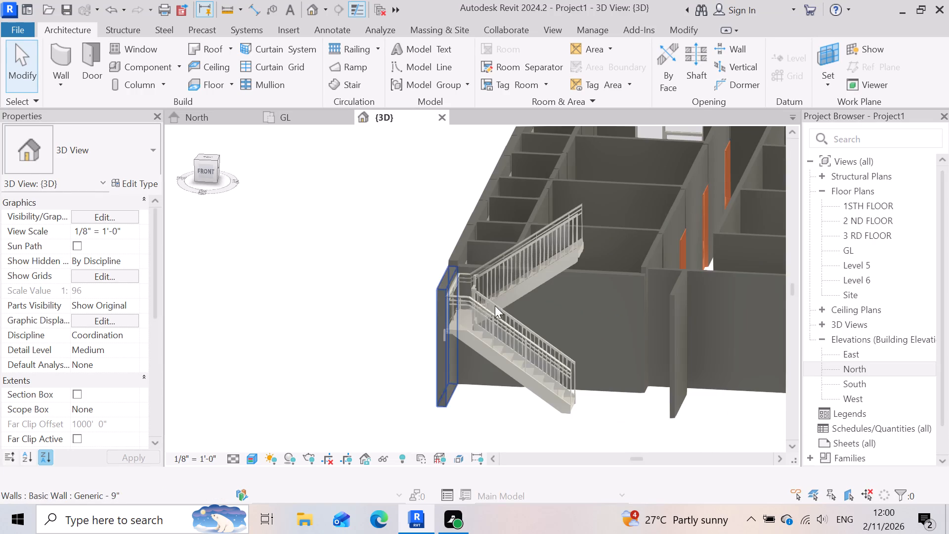
scroll(499, 324, up, 2)
scroll(549, 260, up, 5)
scroll(327, 379, up, 3)
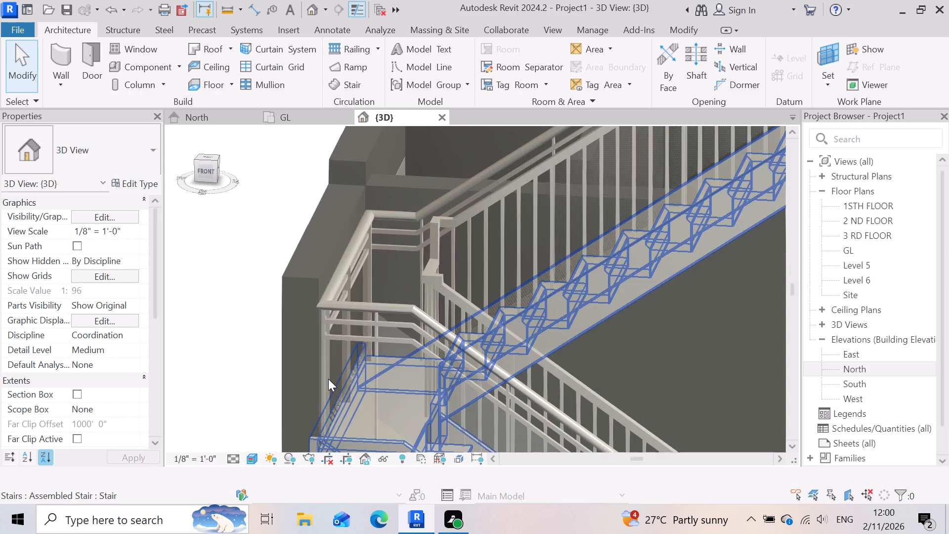
scroll(413, 329, down, 6)
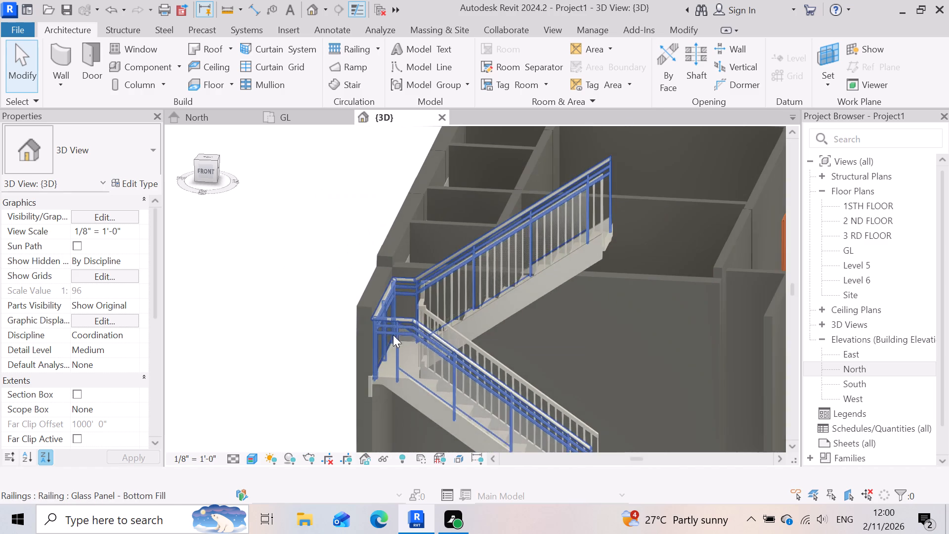
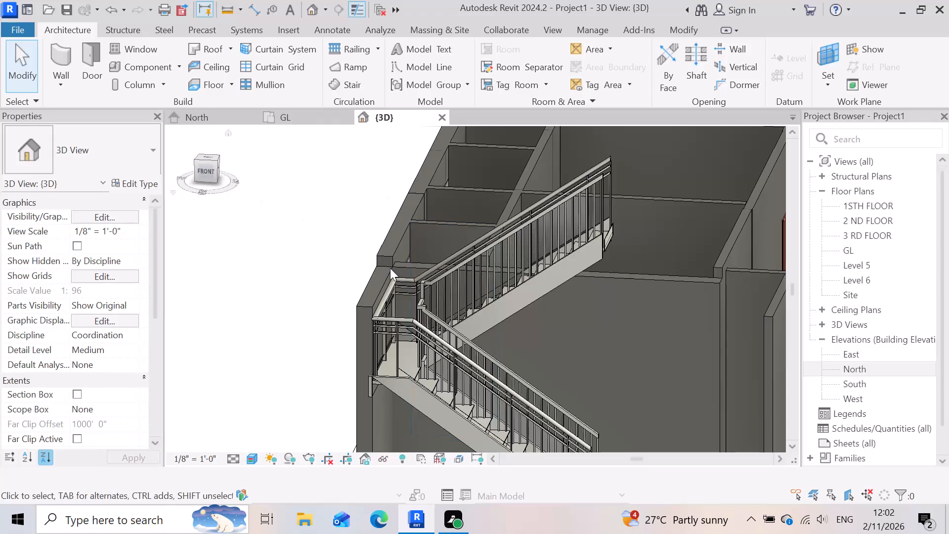
Set the top offset of the 9" outer wall beside the stair landing to -0' 6".
scroll(490, 268, down, 3)
scroll(426, 285, down, 1)
scroll(431, 285, up, 3)
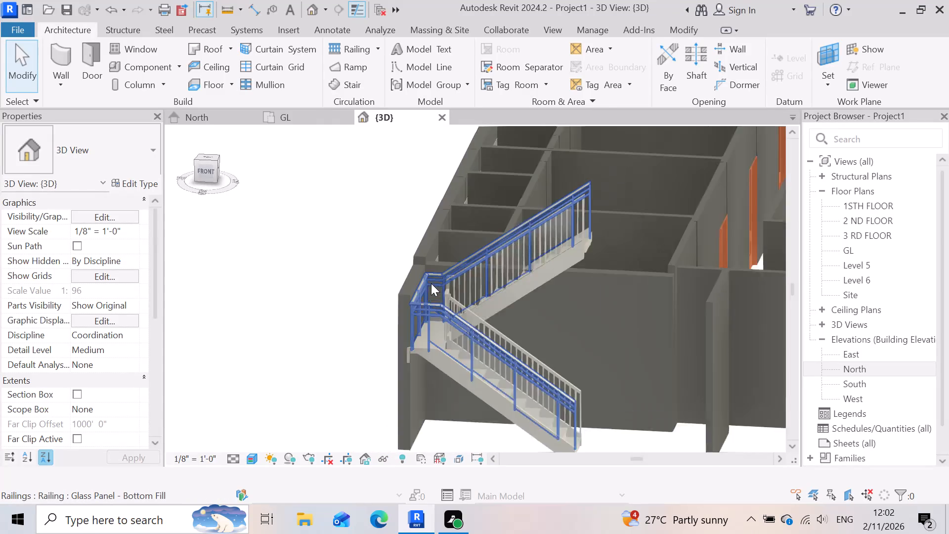
scroll(431, 283, up, 4)
scroll(437, 226, up, 4)
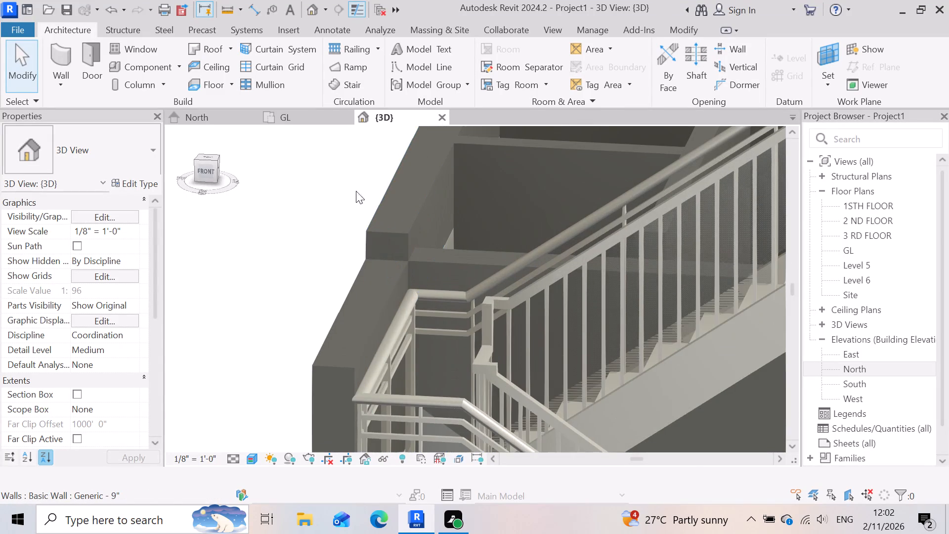
click(403, 192)
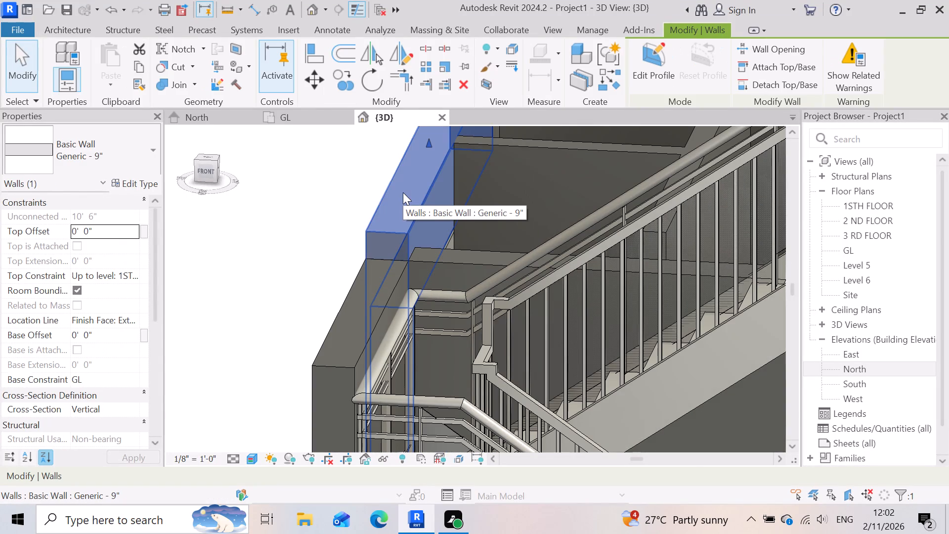
click(119, 231)
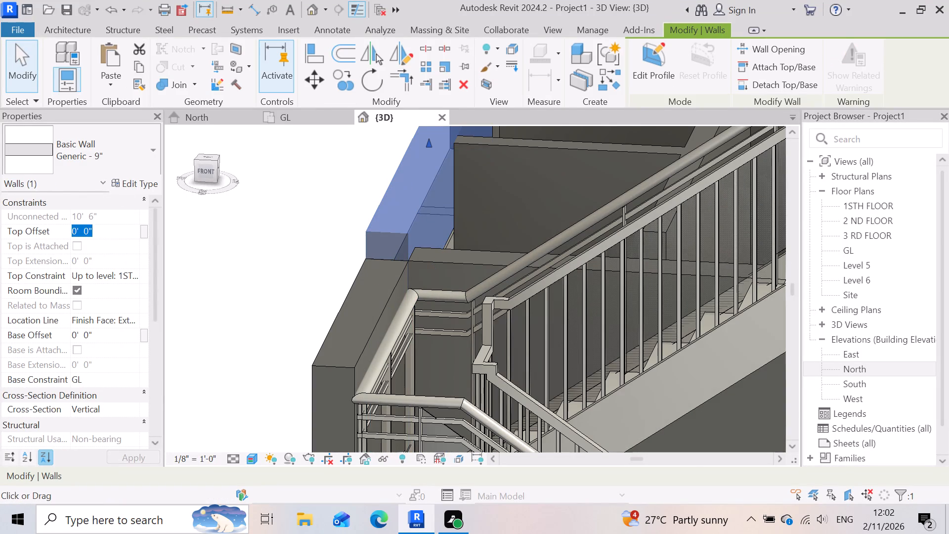
key(minus)
key(6)
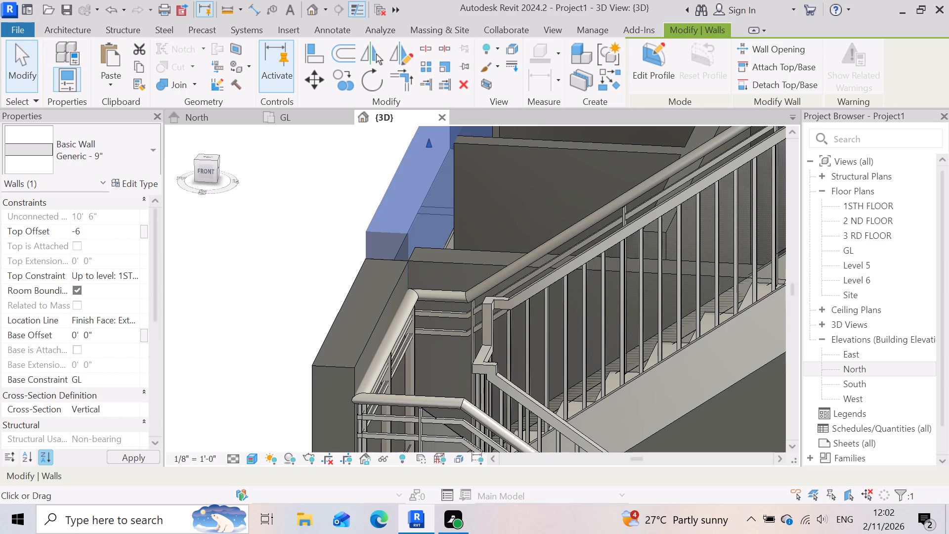
key(shift+quotedbl)
key(Return)
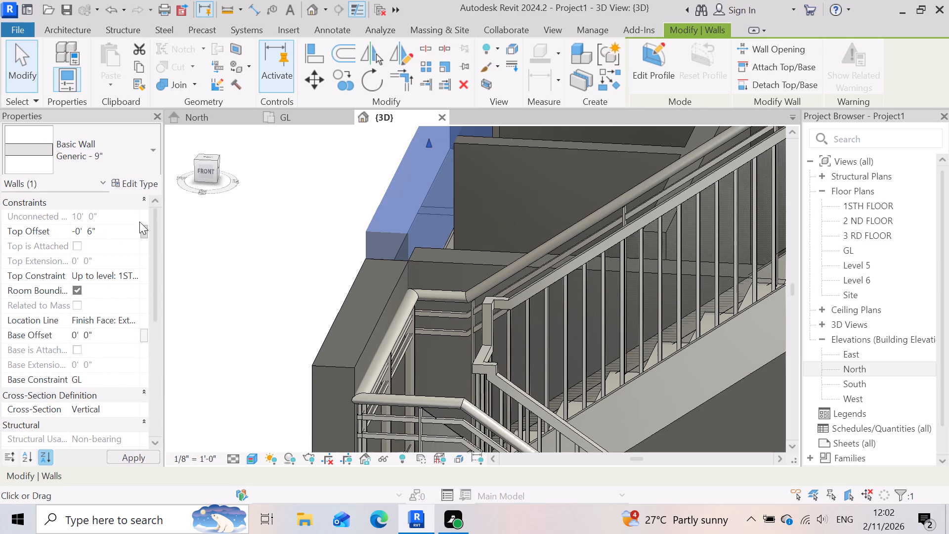
click(235, 362)
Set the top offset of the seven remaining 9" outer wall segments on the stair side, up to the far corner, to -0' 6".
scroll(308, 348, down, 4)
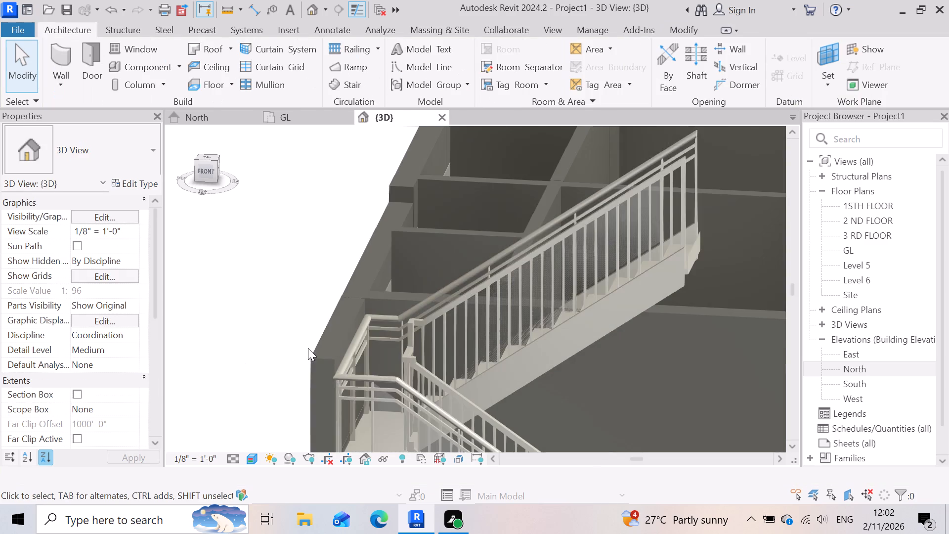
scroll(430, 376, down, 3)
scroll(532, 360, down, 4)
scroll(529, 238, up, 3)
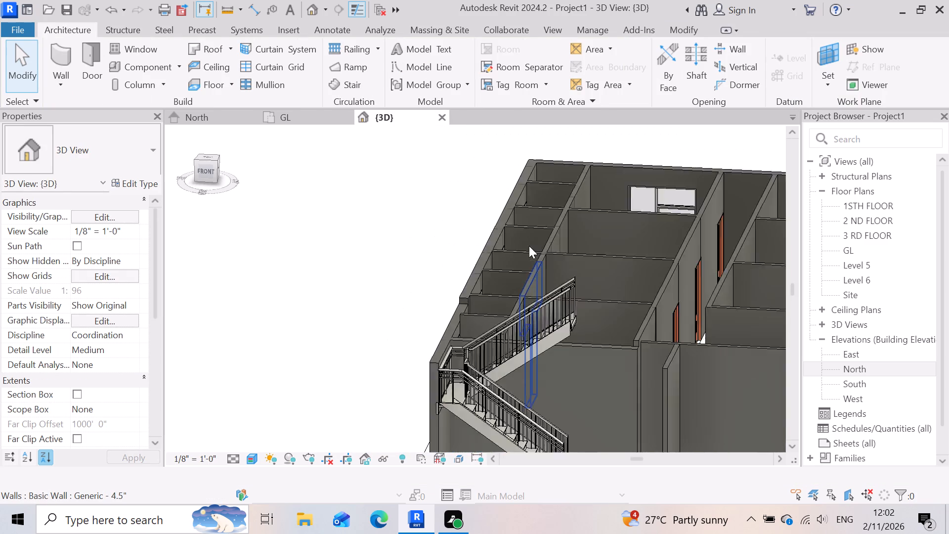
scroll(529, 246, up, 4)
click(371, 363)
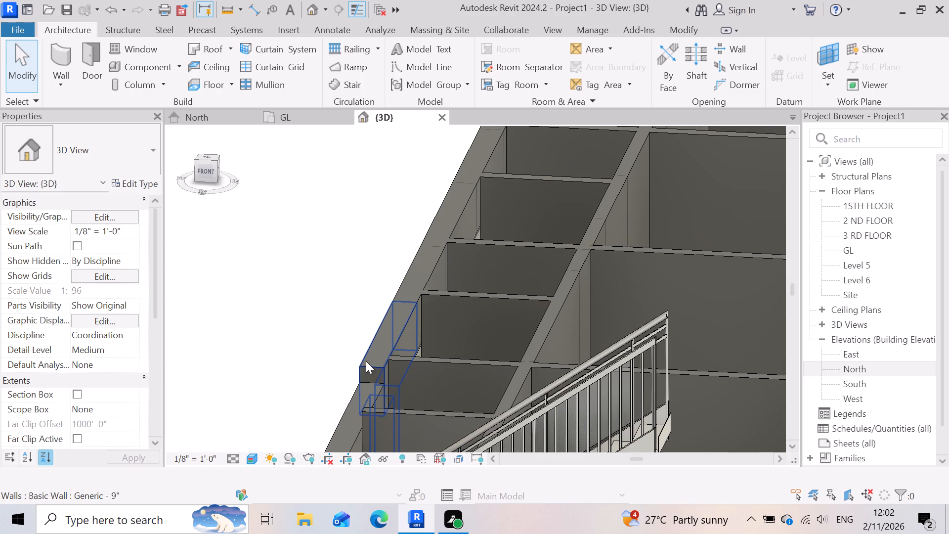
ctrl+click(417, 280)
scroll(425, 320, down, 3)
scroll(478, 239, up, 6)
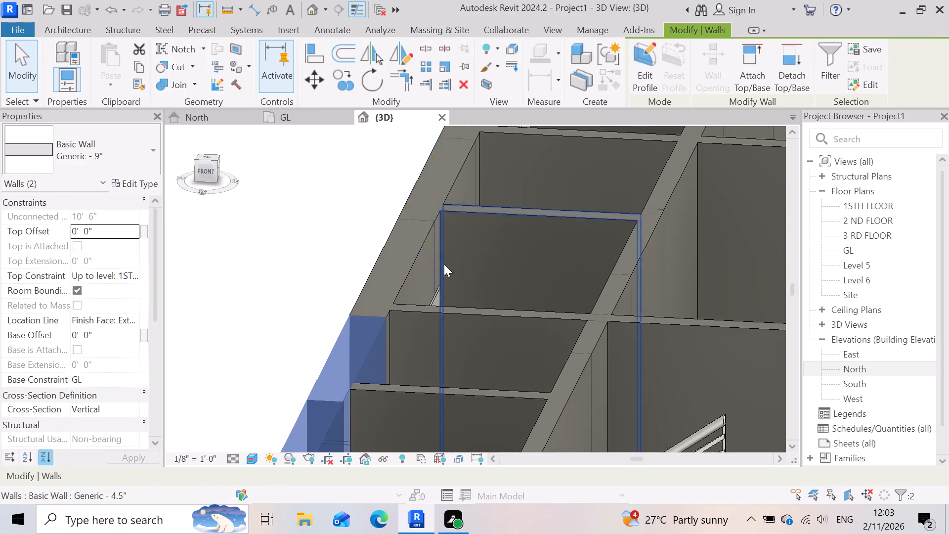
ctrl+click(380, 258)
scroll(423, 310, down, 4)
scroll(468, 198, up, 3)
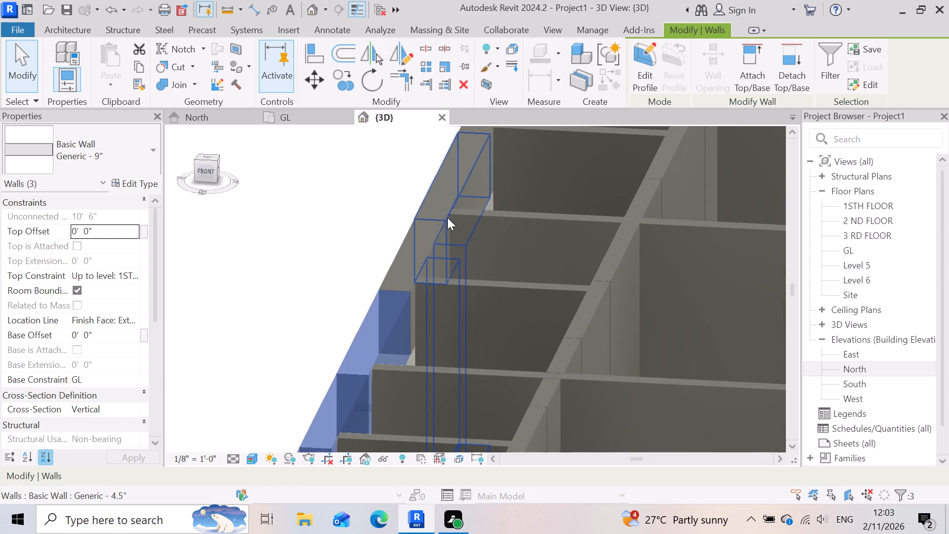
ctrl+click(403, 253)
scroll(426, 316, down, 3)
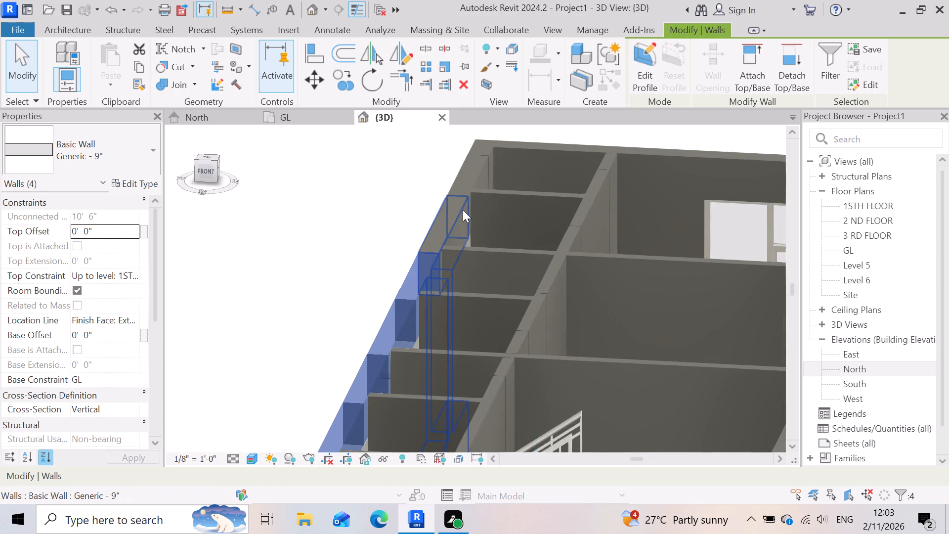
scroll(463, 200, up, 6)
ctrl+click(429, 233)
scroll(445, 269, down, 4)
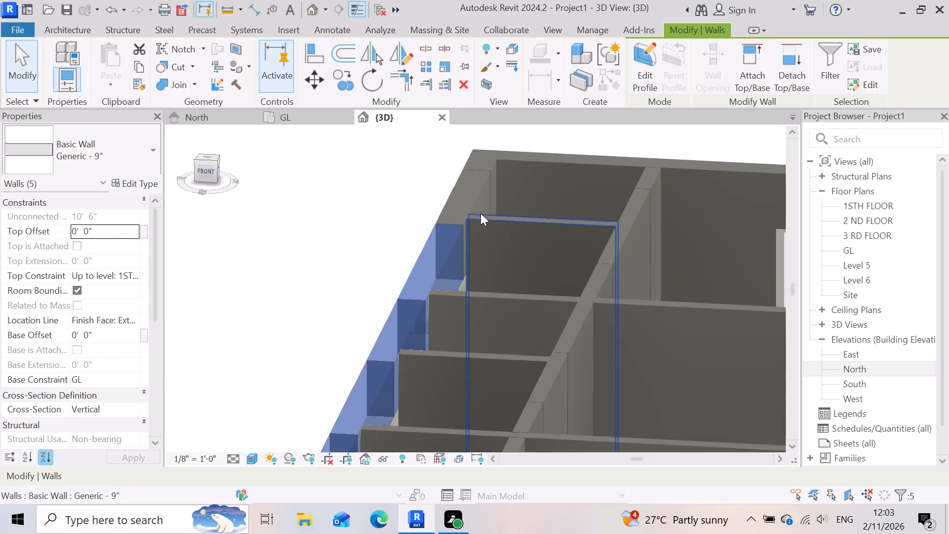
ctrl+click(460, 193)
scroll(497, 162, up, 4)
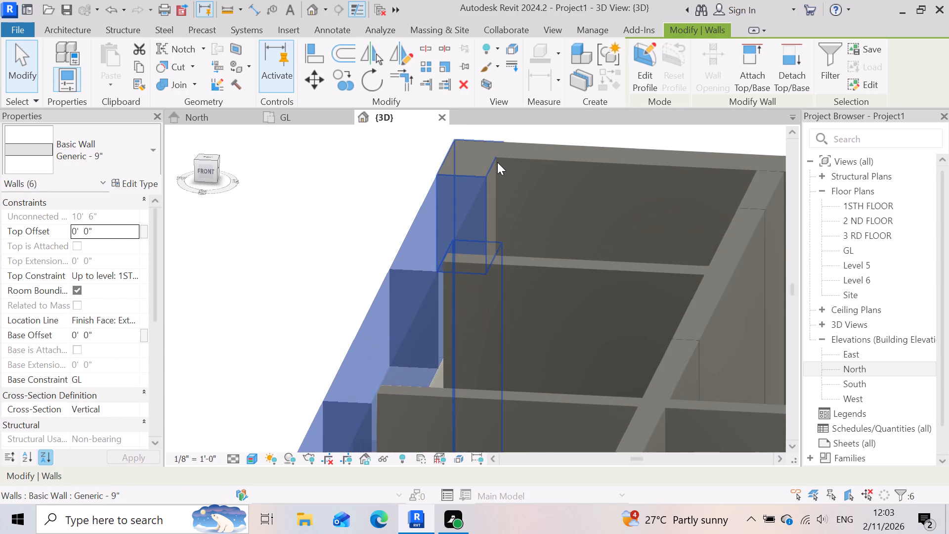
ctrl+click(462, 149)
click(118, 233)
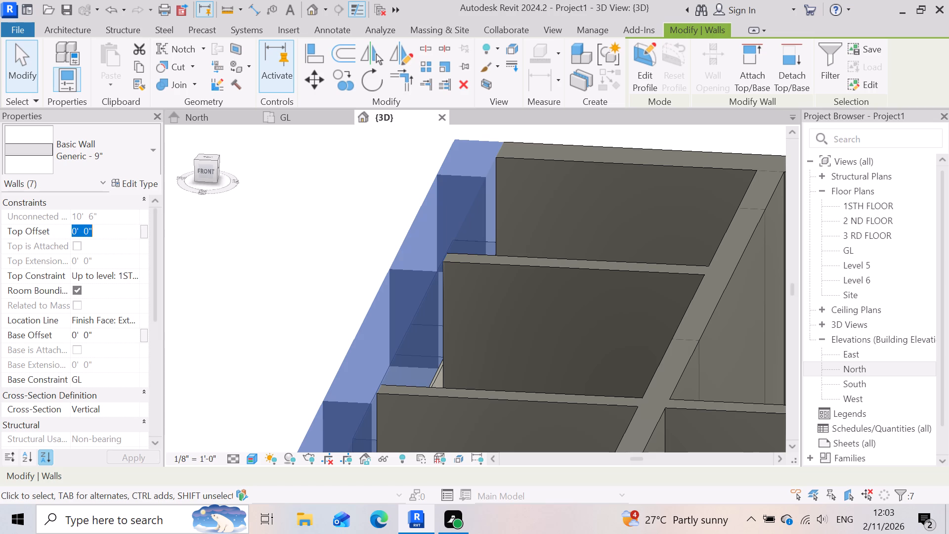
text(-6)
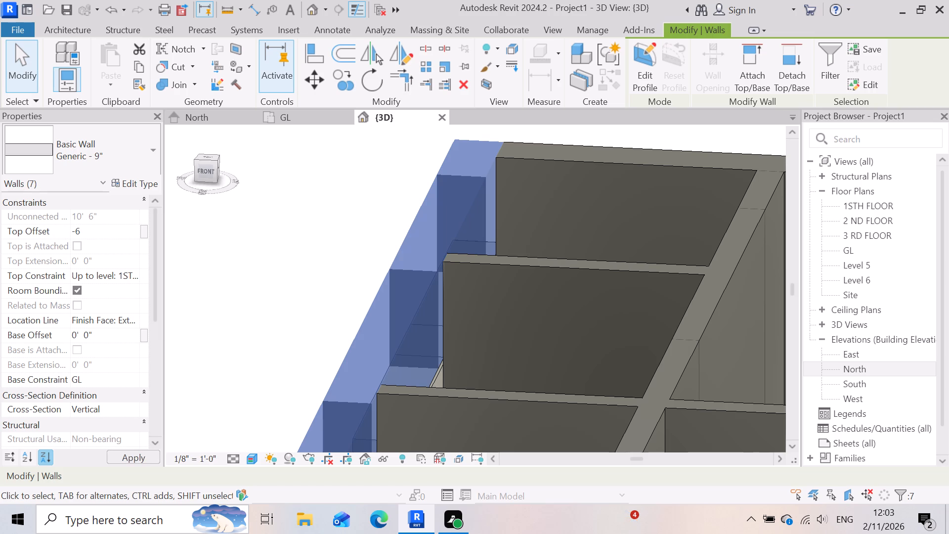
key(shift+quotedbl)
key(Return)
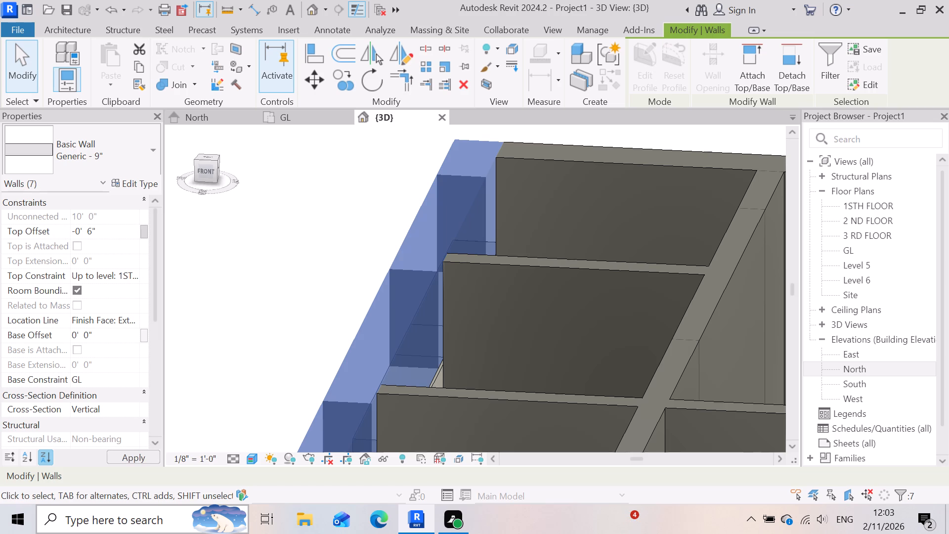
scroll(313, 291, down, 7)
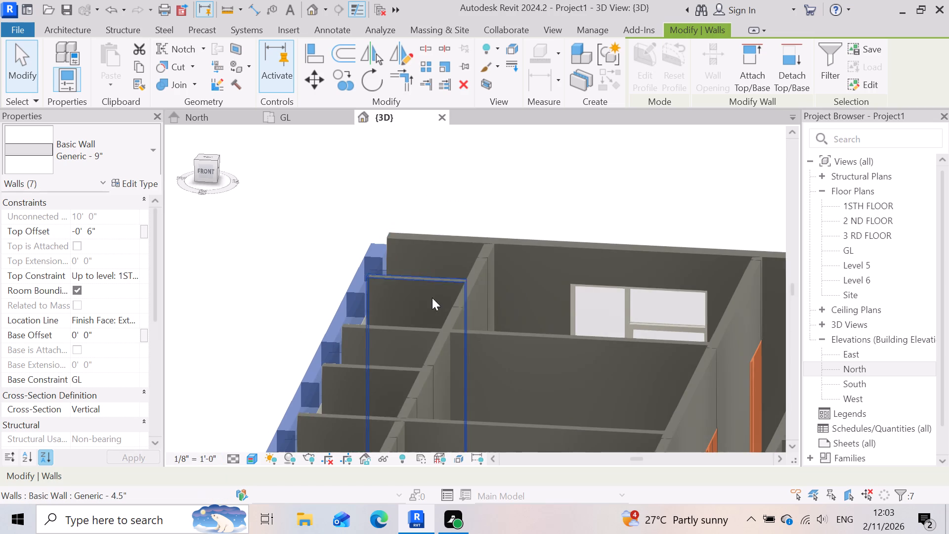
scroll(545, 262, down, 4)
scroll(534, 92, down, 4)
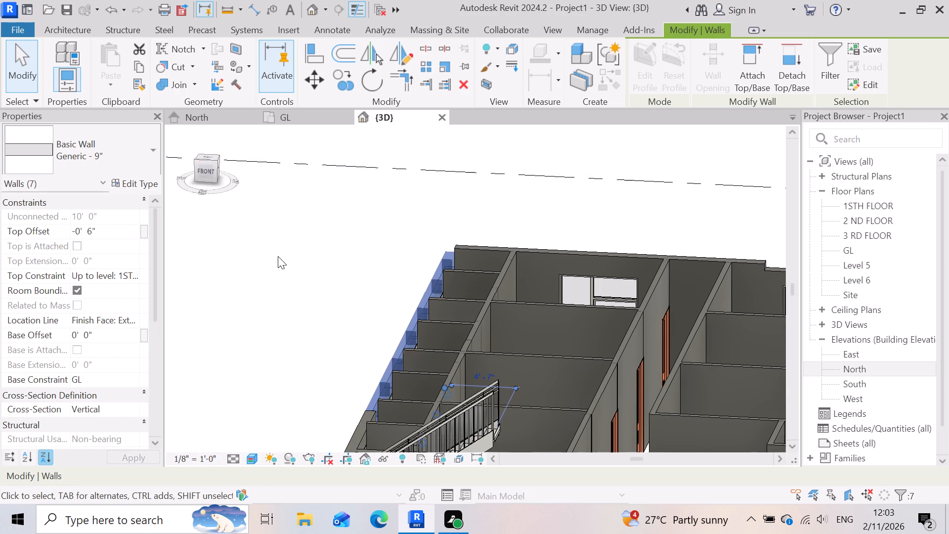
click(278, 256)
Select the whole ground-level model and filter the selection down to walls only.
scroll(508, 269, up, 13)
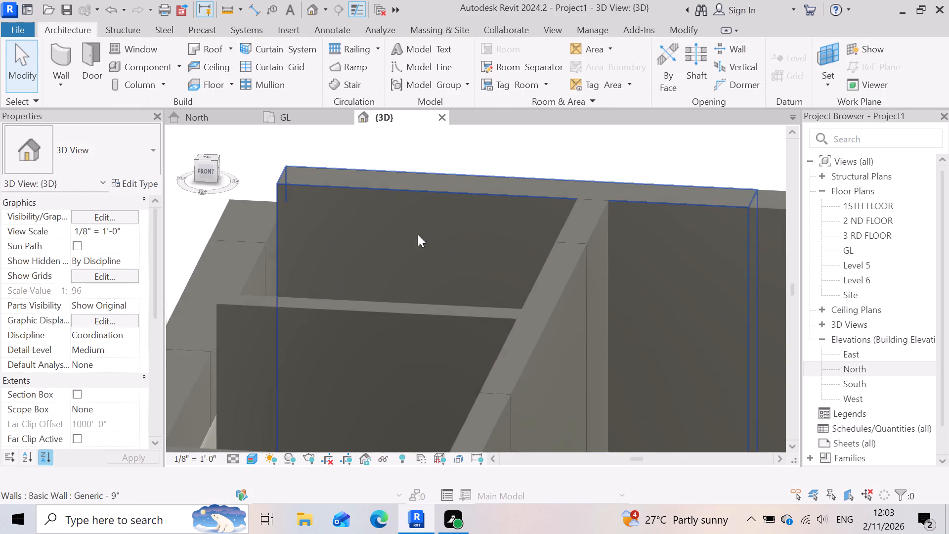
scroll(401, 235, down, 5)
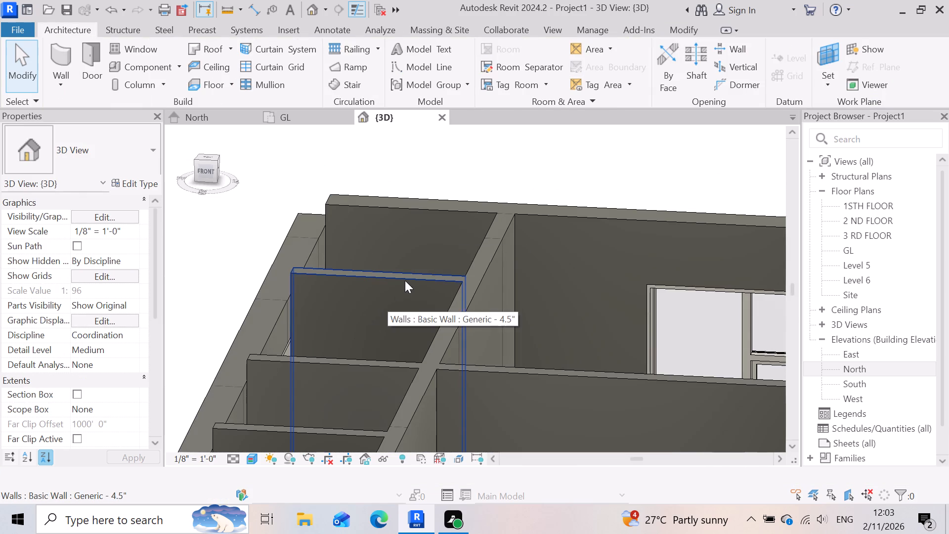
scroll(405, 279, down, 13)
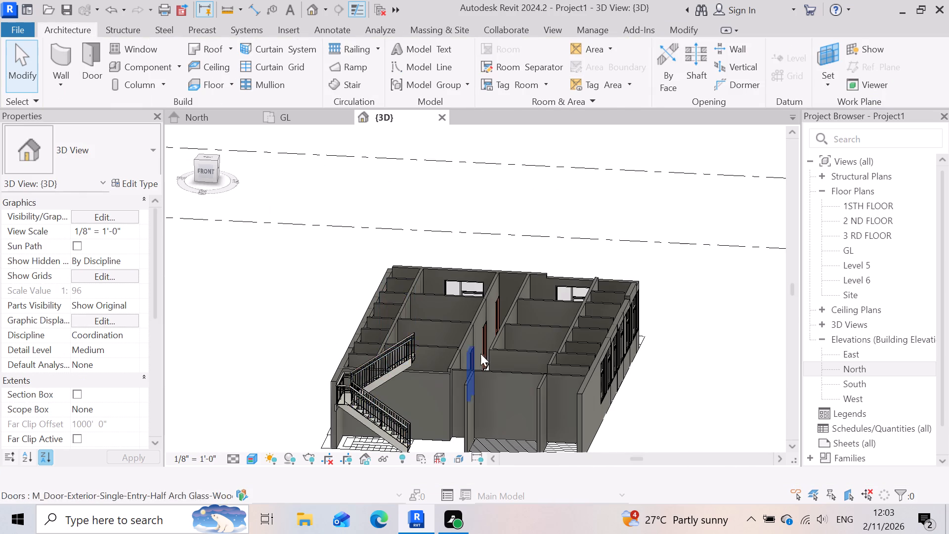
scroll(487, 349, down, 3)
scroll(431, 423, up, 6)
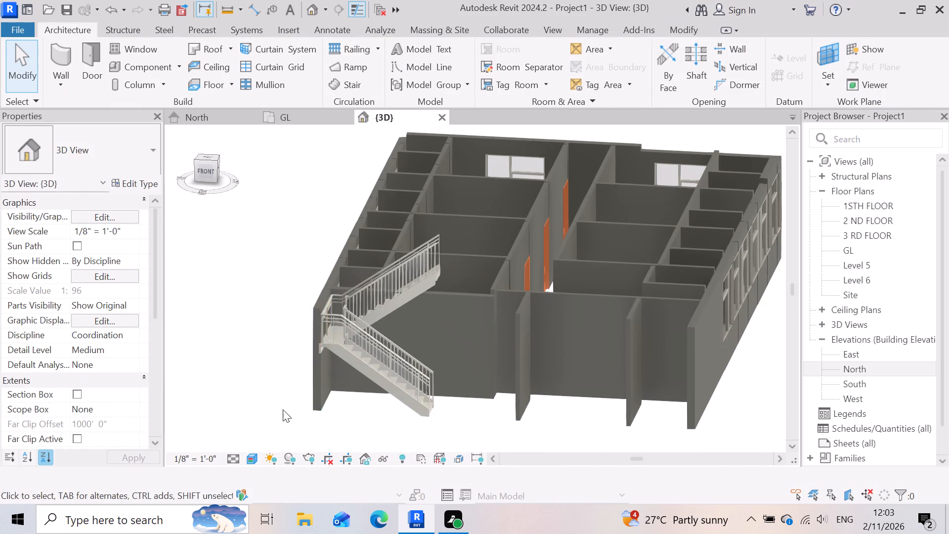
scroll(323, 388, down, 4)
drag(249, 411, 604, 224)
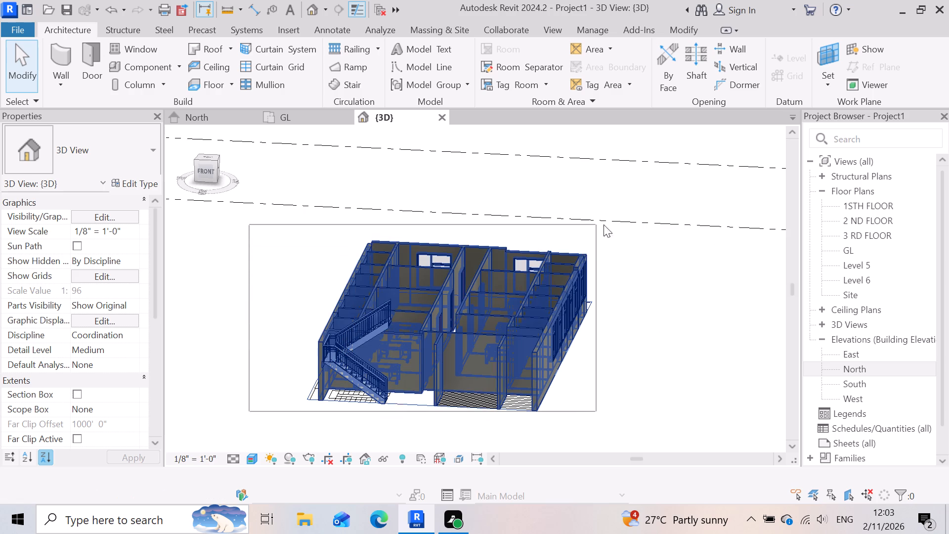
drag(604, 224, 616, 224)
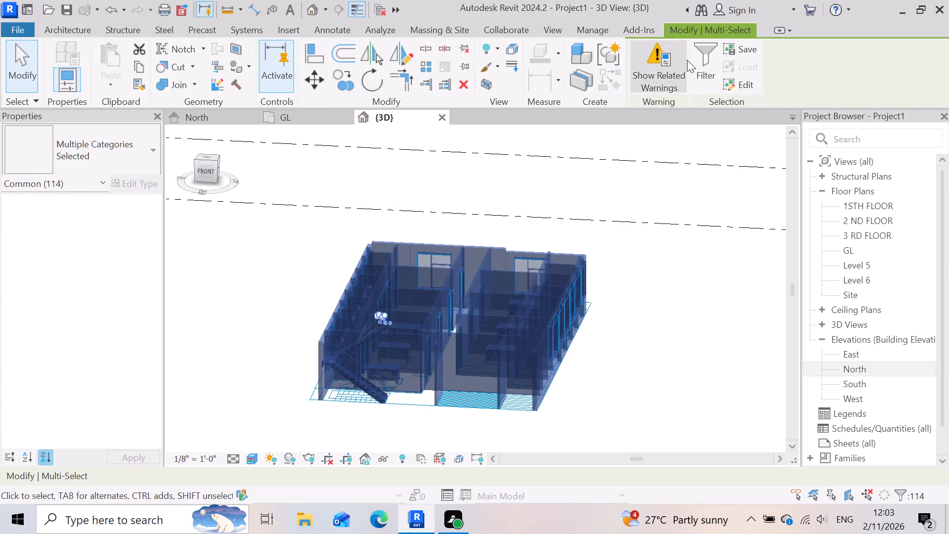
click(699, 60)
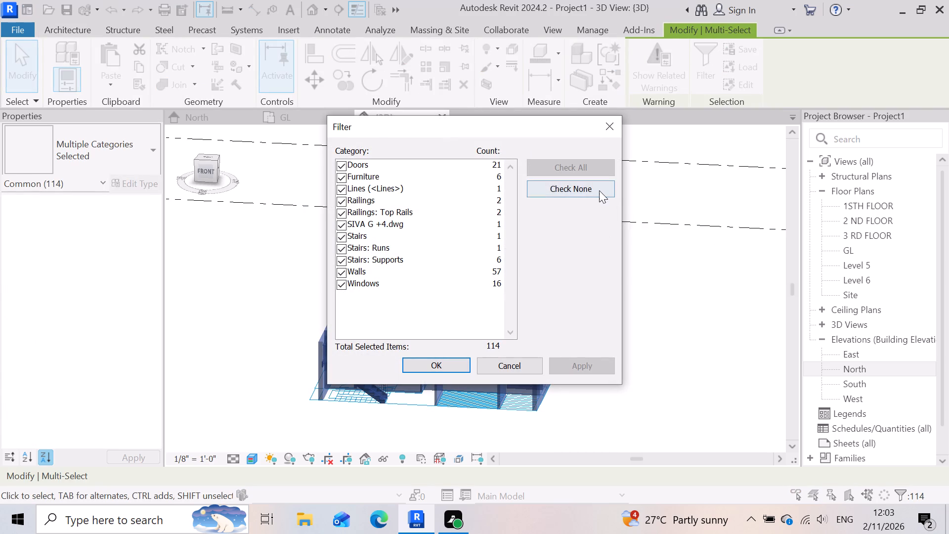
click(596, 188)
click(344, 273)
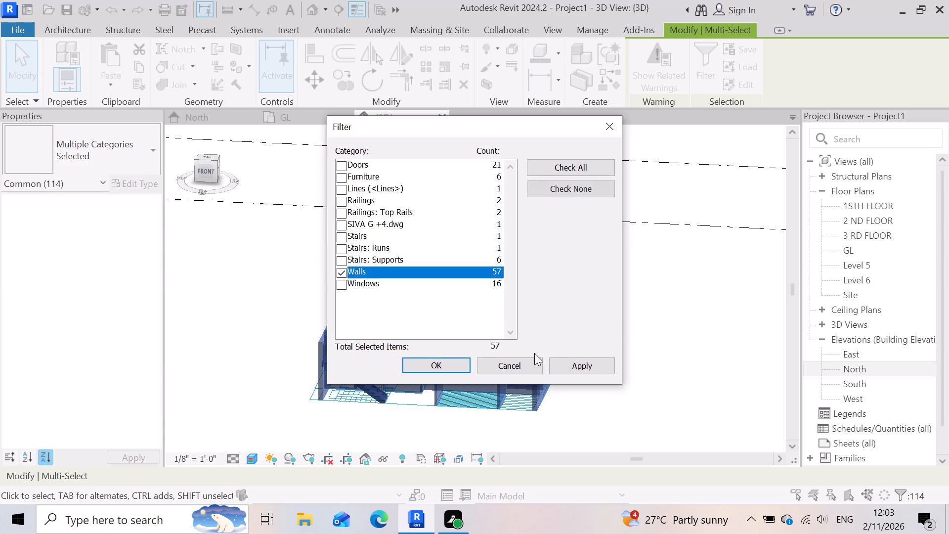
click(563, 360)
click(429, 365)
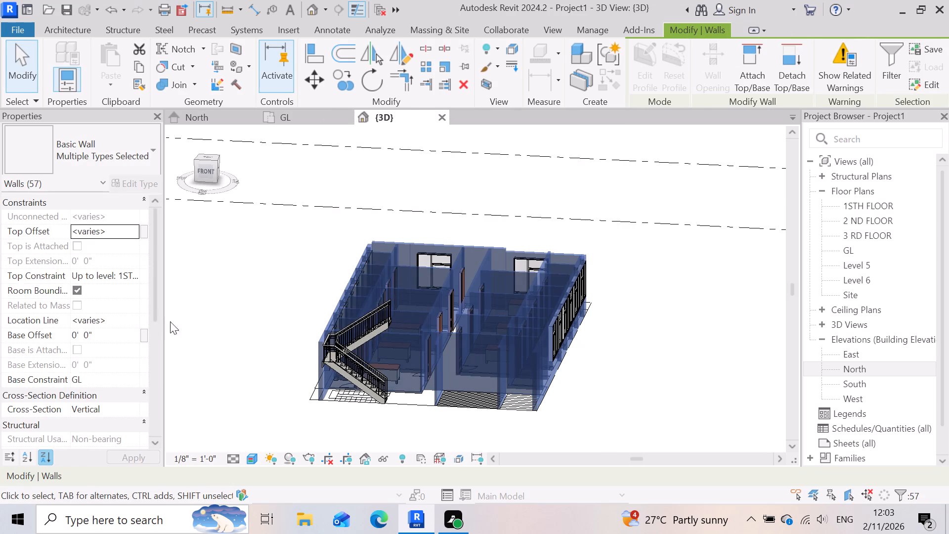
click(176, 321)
Examine the building against the floor levels in the North elevation and the stair area in the GL floor plan.
double_click(866, 373)
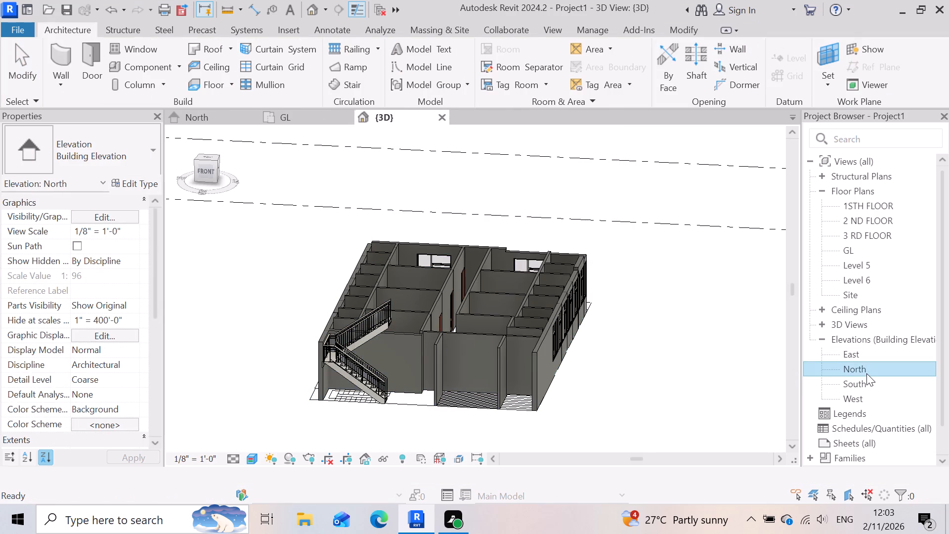
scroll(525, 295, down, 3)
scroll(502, 334, down, 2)
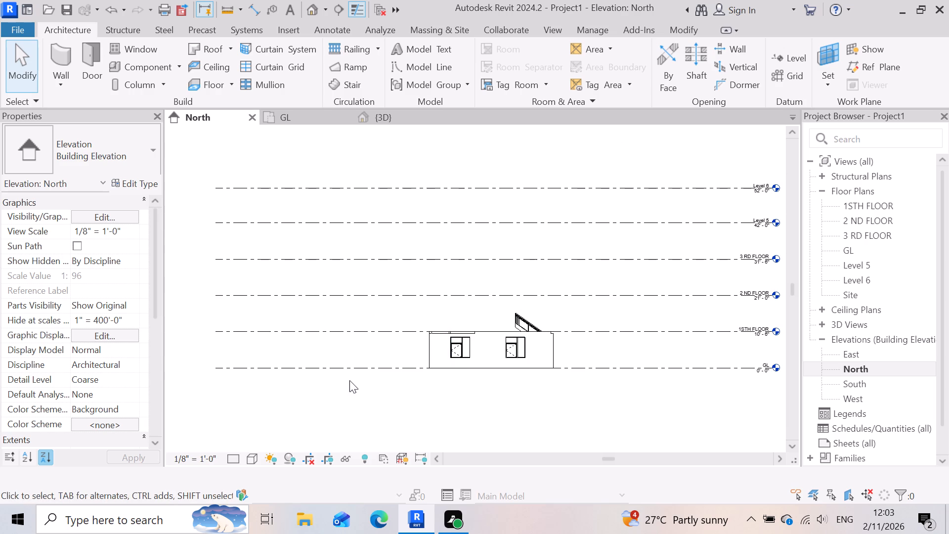
click(347, 381)
drag(611, 359, 392, 358)
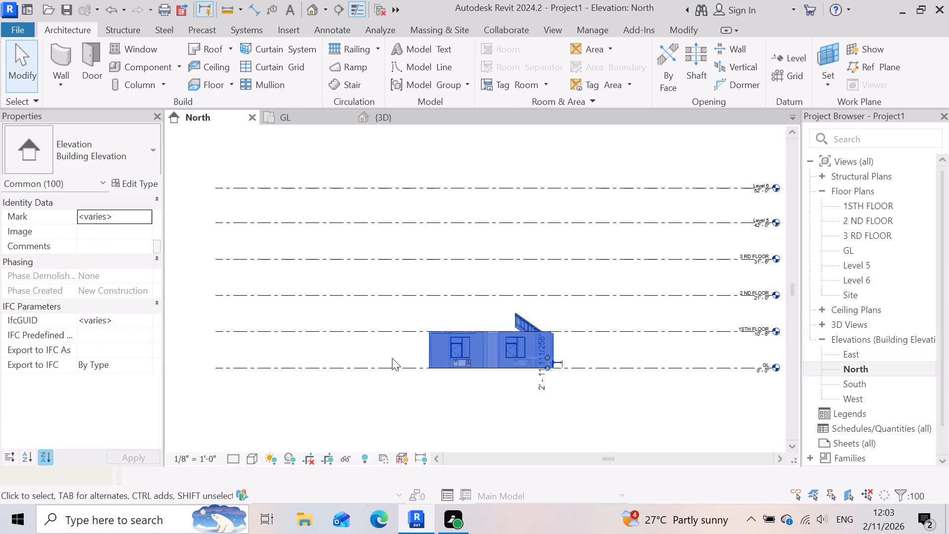
click(316, 415)
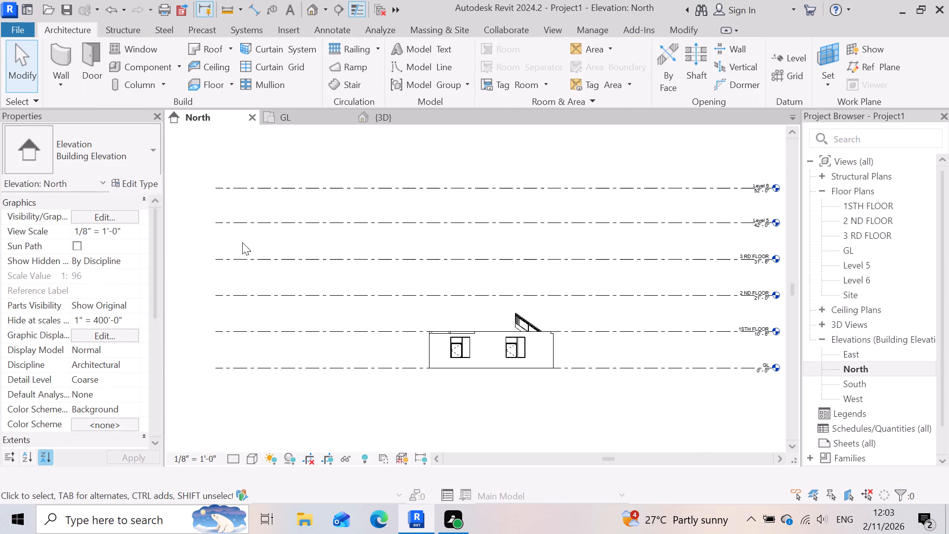
click(310, 119)
scroll(595, 396, down, 3)
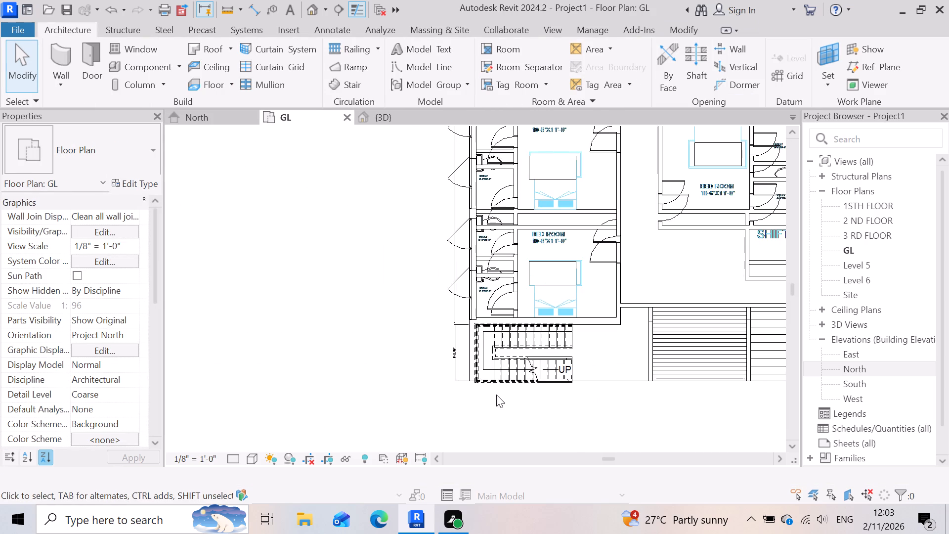
scroll(495, 394, down, 2)
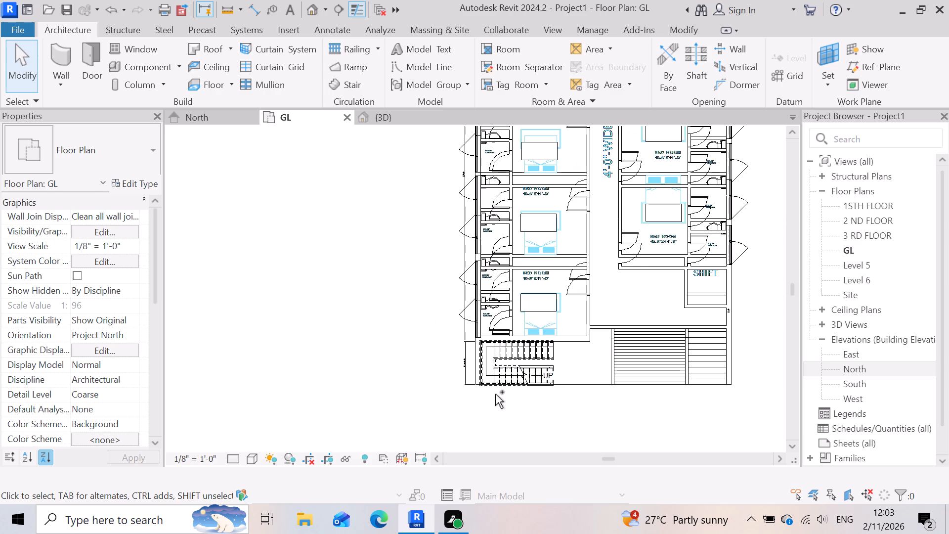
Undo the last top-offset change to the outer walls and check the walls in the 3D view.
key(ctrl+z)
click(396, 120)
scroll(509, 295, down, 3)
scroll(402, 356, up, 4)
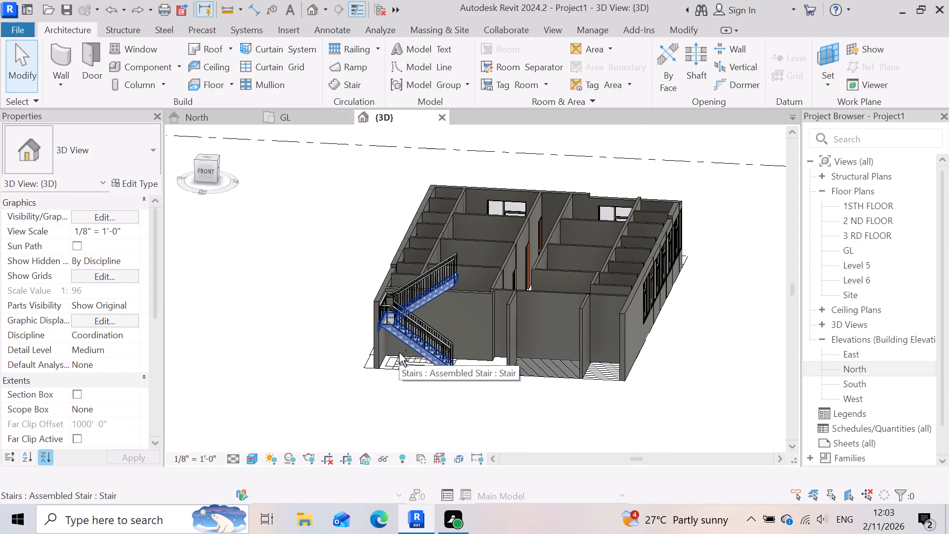
Undo the latest edits back into the assembled stair's edit session and cancel that stair edit.
key(ctrl+z)
key(ctrl+z)
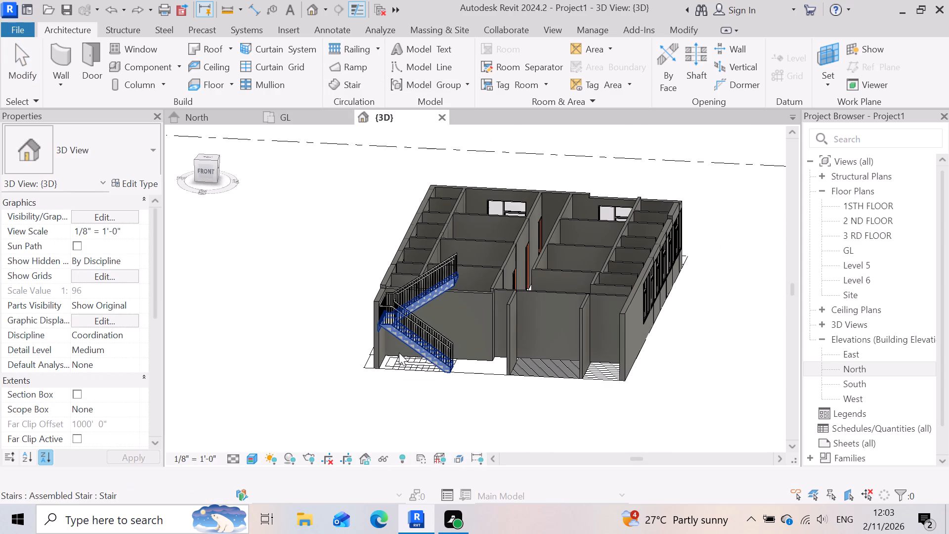
key(z)
key(ctrl+z)
key(z)
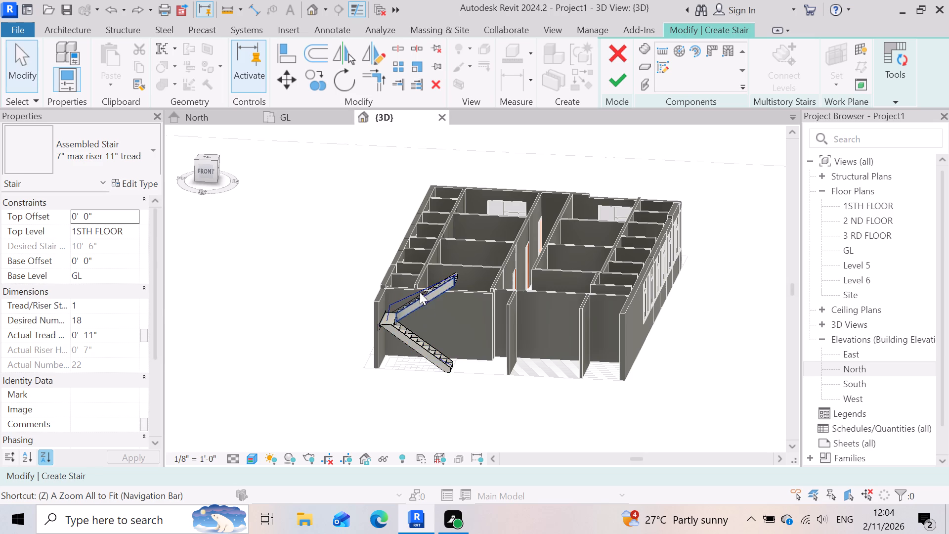
scroll(465, 167, up, 4)
scroll(416, 225, up, 3)
scroll(243, 334, up, 2)
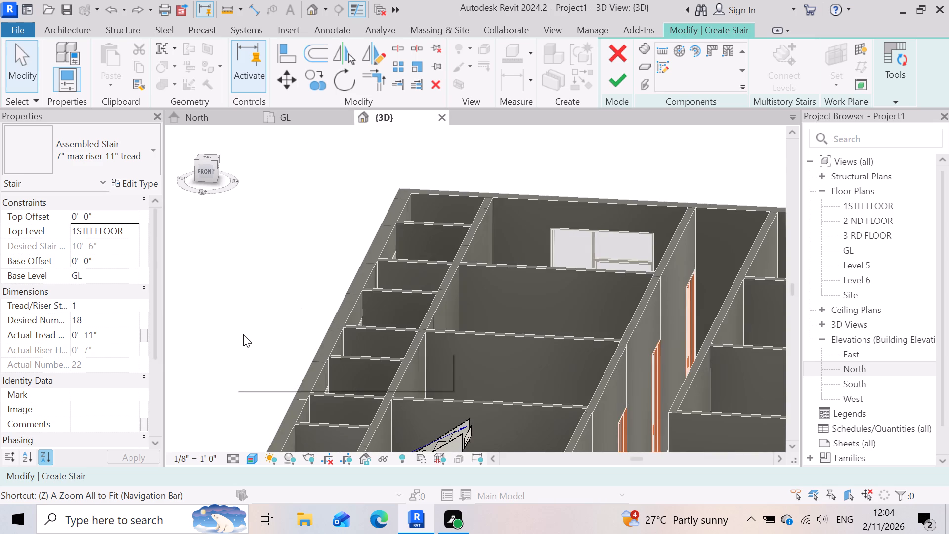
scroll(243, 334, up, 1)
scroll(405, 282, down, 8)
scroll(778, 333, down, 1)
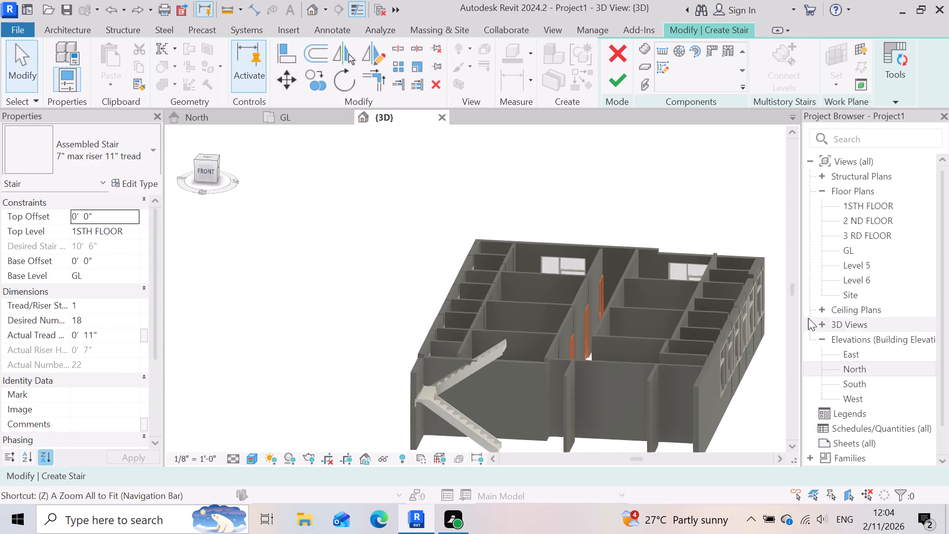
scroll(808, 318, up, 8)
key(ctrl+z)
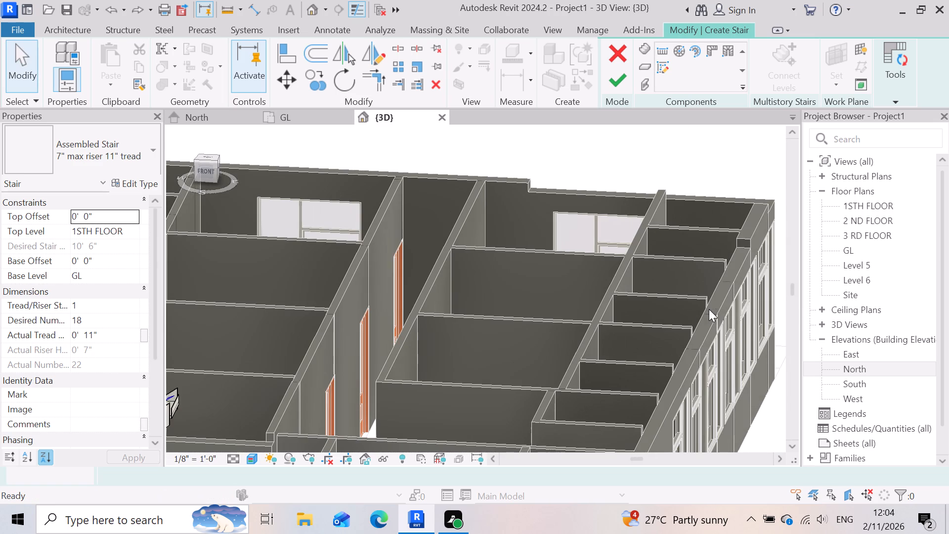
click(620, 47)
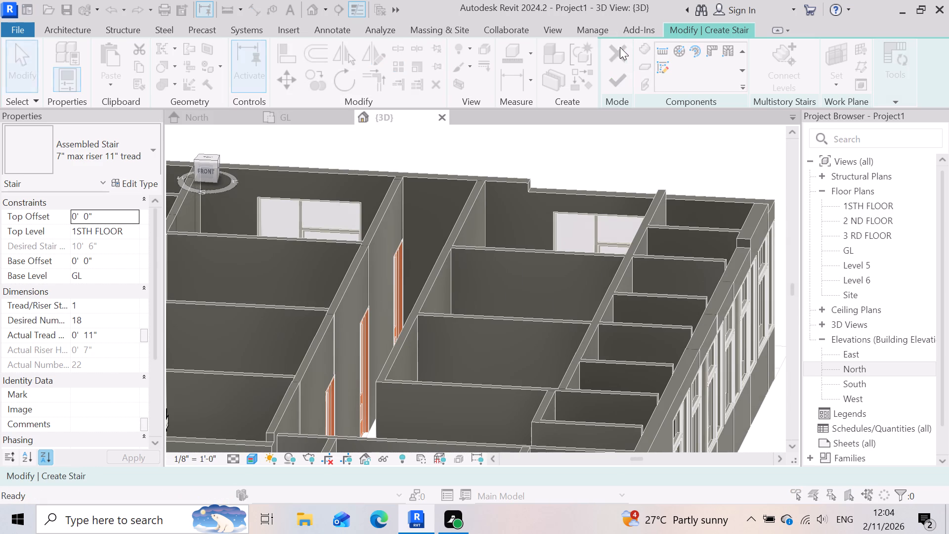
click(525, 278)
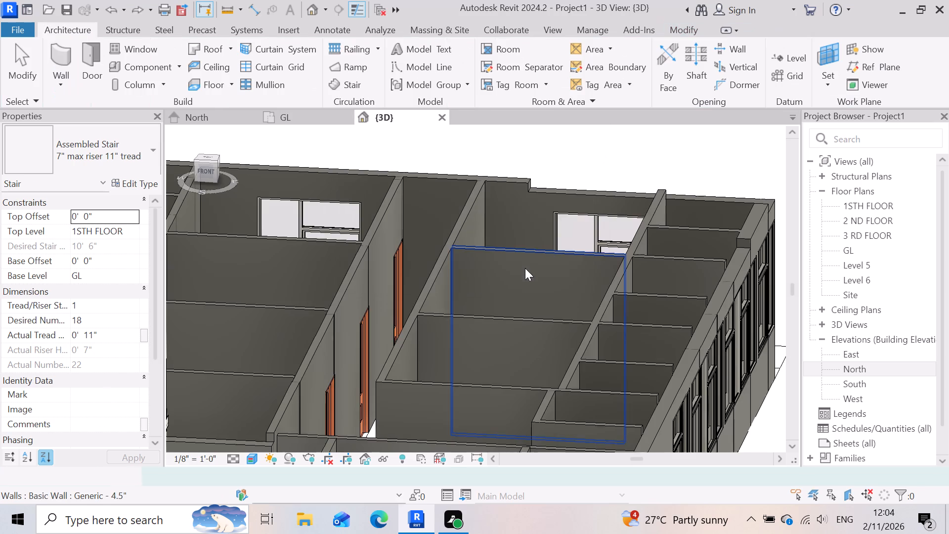
scroll(554, 241, down, 8)
scroll(612, 325, up, 3)
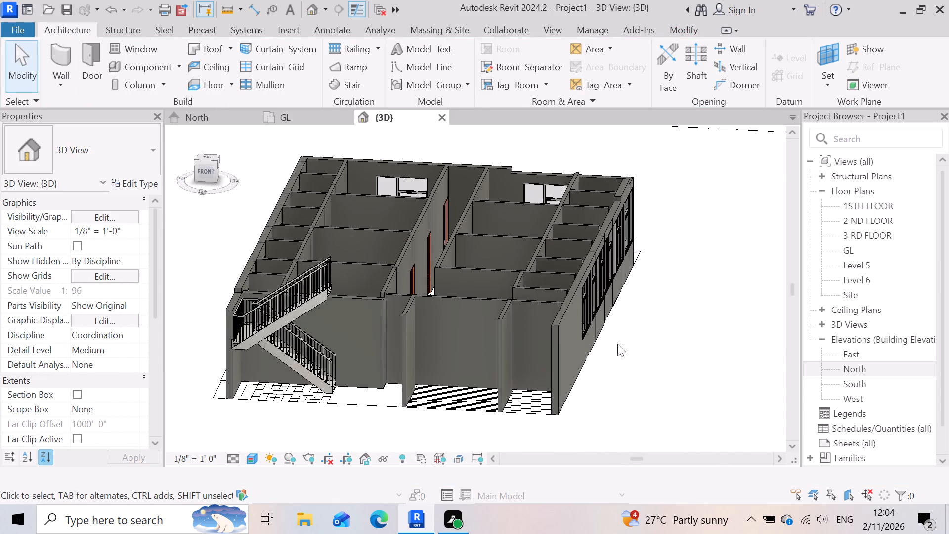
Undo further back to the stair's sketched run and discard the run sketch.
key(ctrl+z)
key(ctrl+z)
key(ctrl+z)
key(ctrl+z)
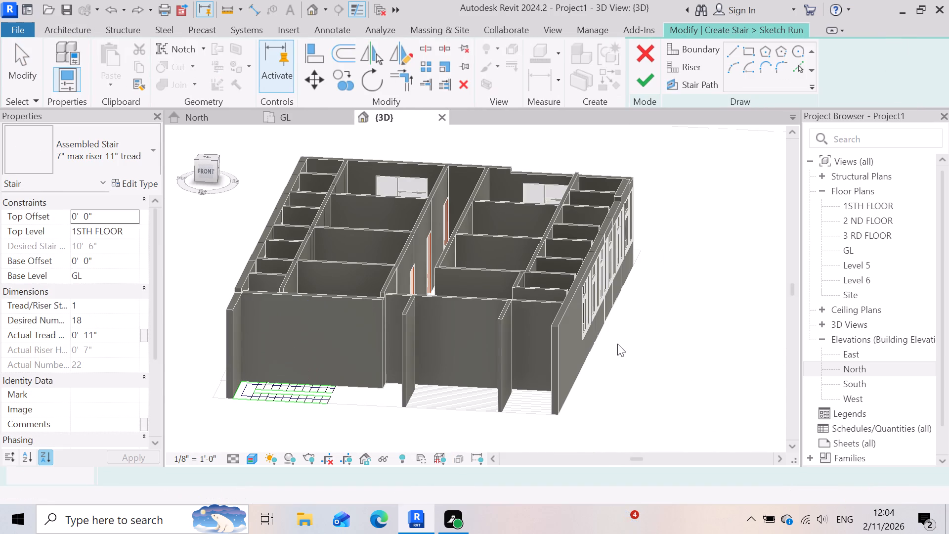
key(z)
key(z)
key(z)
key(z)
key(z)
scroll(601, 170, up, 3)
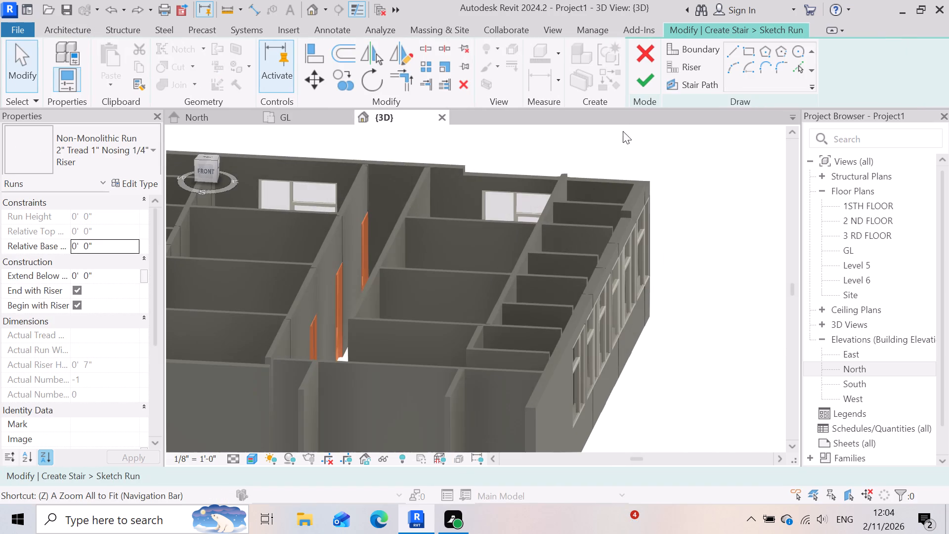
click(646, 61)
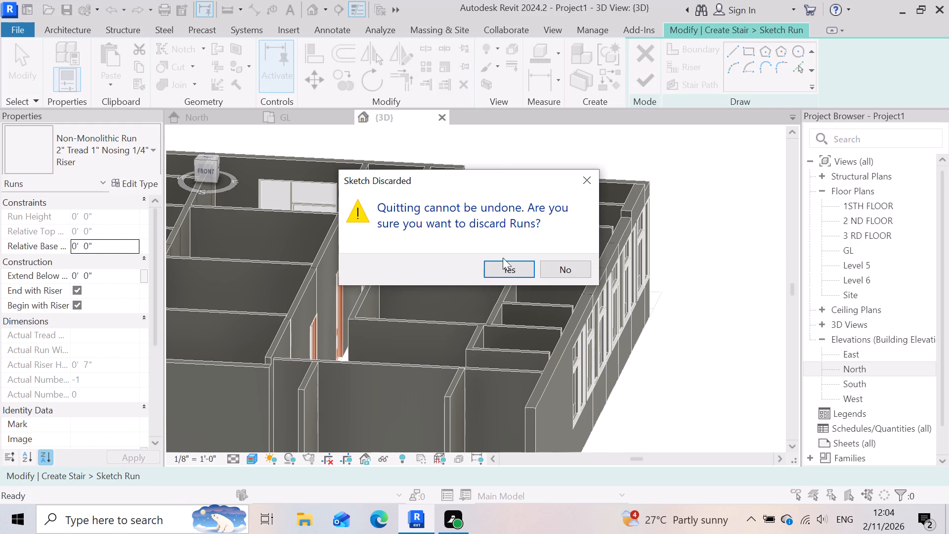
click(507, 269)
scroll(521, 251, down, 3)
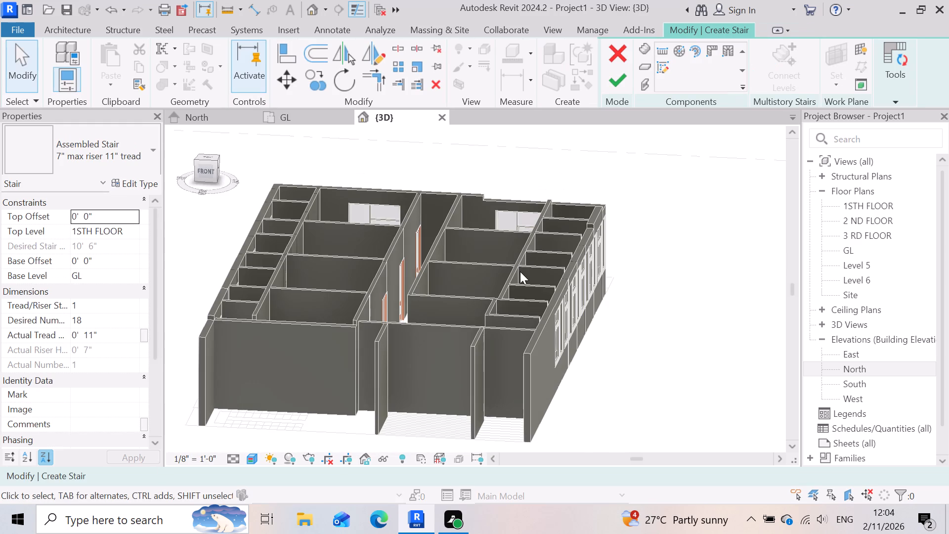
Undo the stair creation and the earlier height change of the front end wall beside the stair.
key(ctrl+z)
key(ctrl+z)
key(ctrl+z)
key(z)
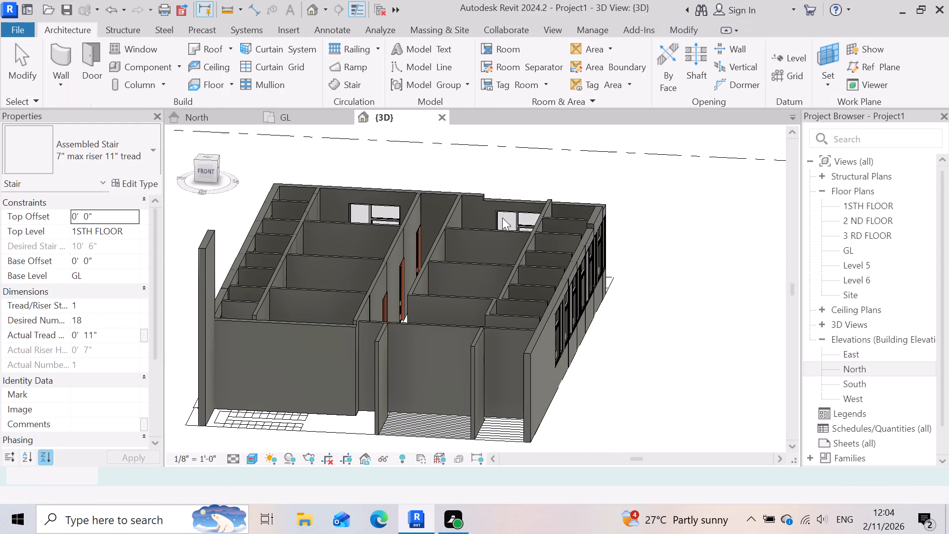
key(z)
key(z)
text(ZZ)
scroll(508, 200, up, 5)
Undo further earlier edits and check the wall tops along the rear and windowed outer sides in 3D.
key(ctrl+z)
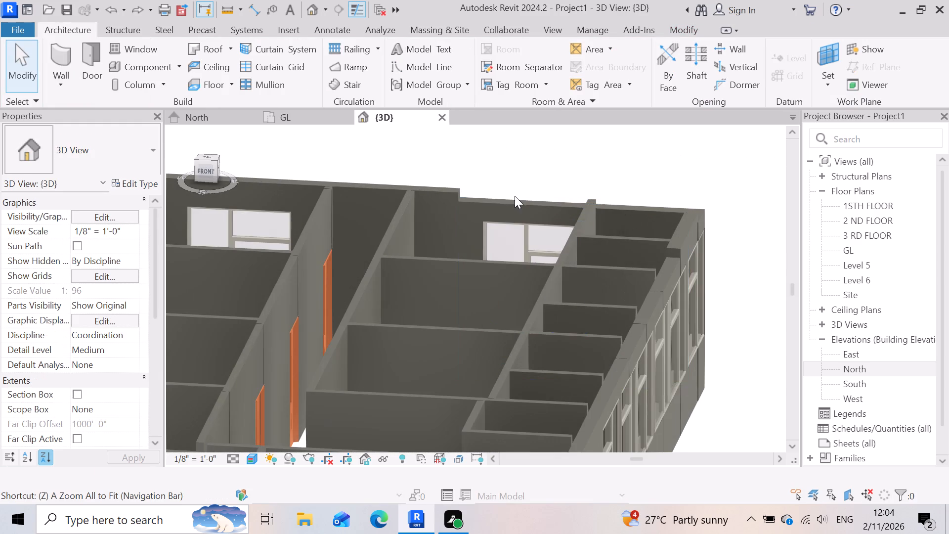
key(ctrl+z)
key(z)
key(z)
key(z)
key(z)
key(z)
key(z)
scroll(518, 188, up, 3)
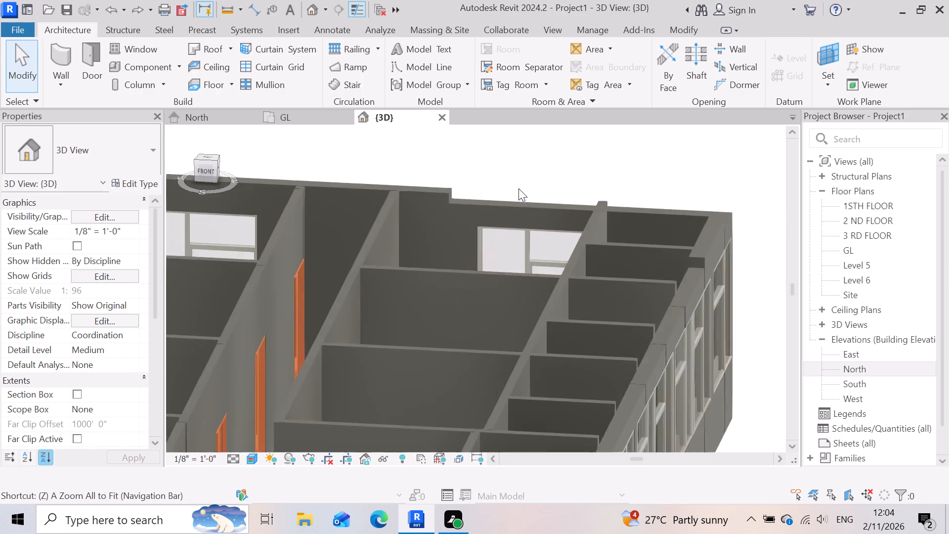
scroll(518, 188, up, 4)
scroll(485, 190, down, 11)
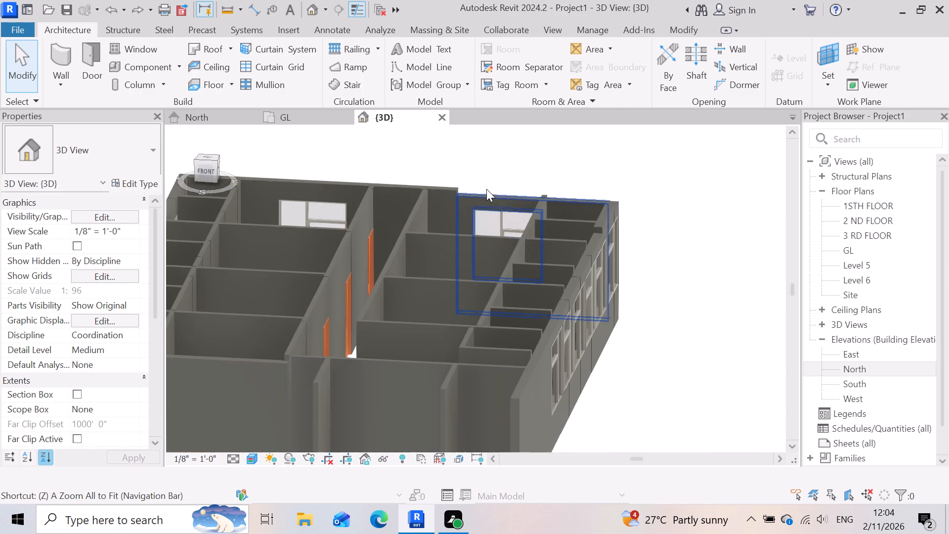
scroll(486, 189, down, 3)
scroll(496, 303, up, 9)
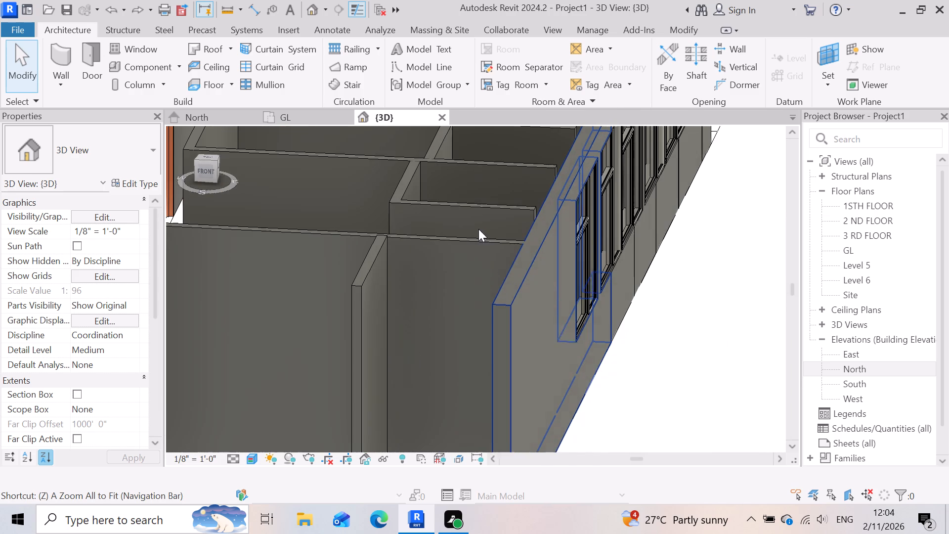
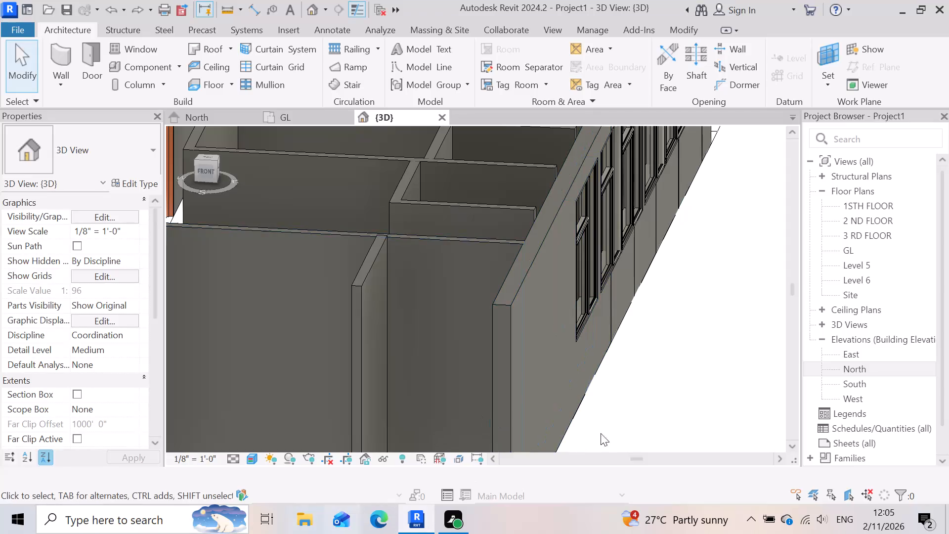
Examine the wall tops in 3D and check the top offset of the rear wall segment beside the windowed outer side.
scroll(614, 426, down, 4)
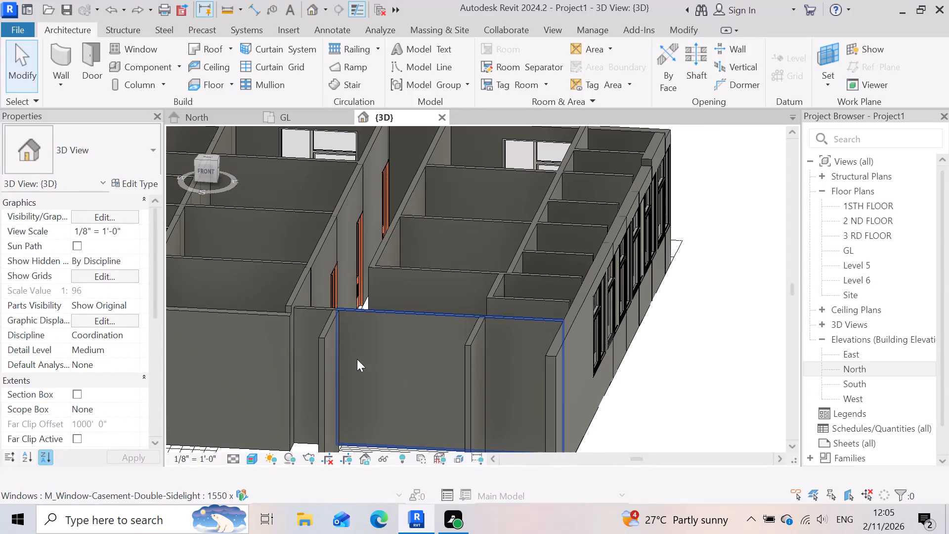
scroll(435, 348, up, 3)
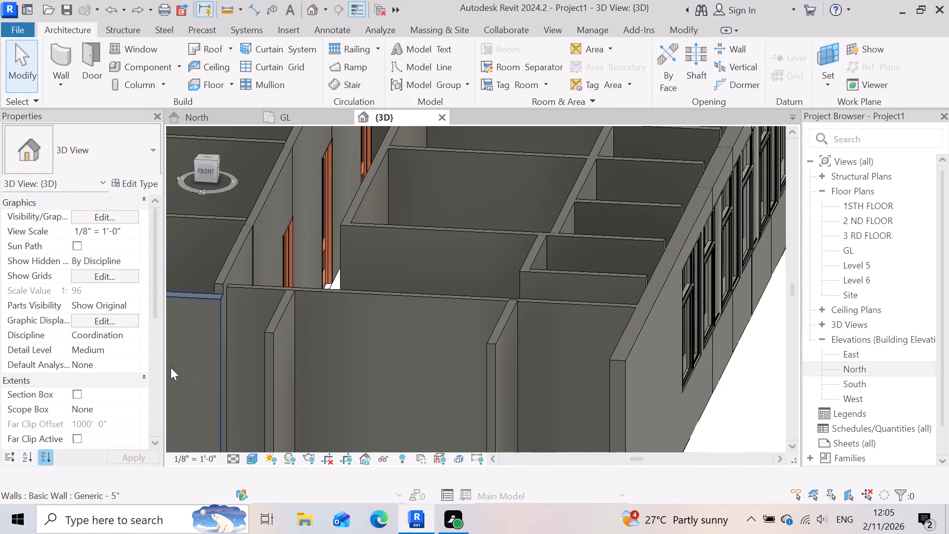
scroll(536, 328, down, 5)
scroll(412, 399, up, 3)
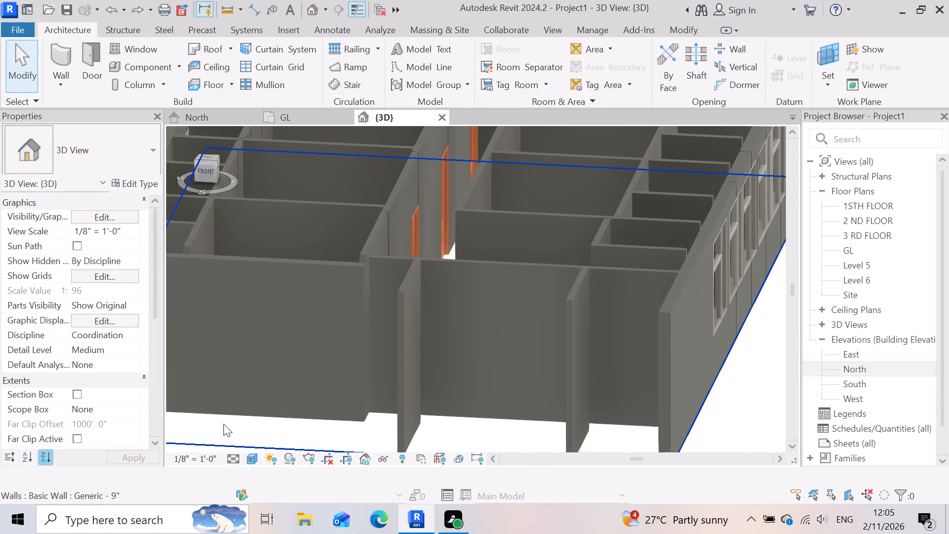
scroll(474, 344, down, 4)
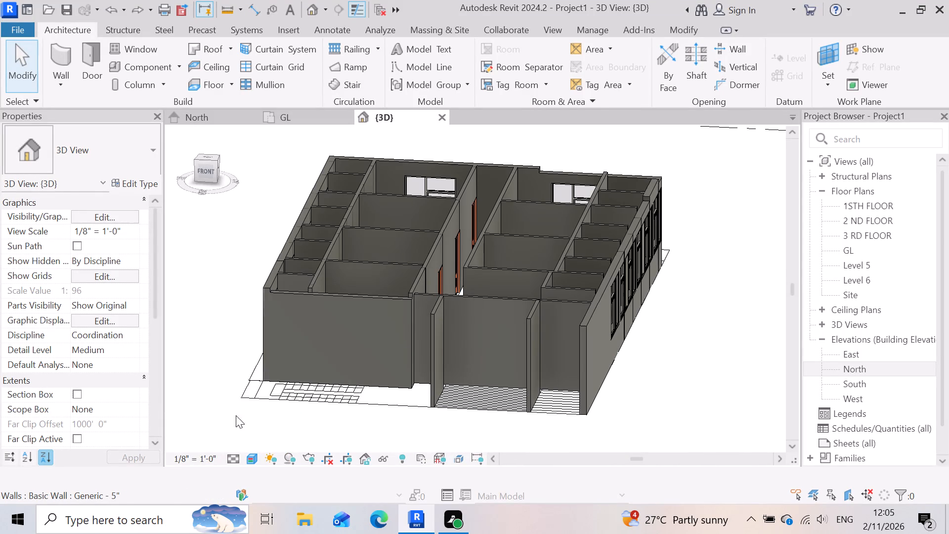
scroll(568, 177, up, 9)
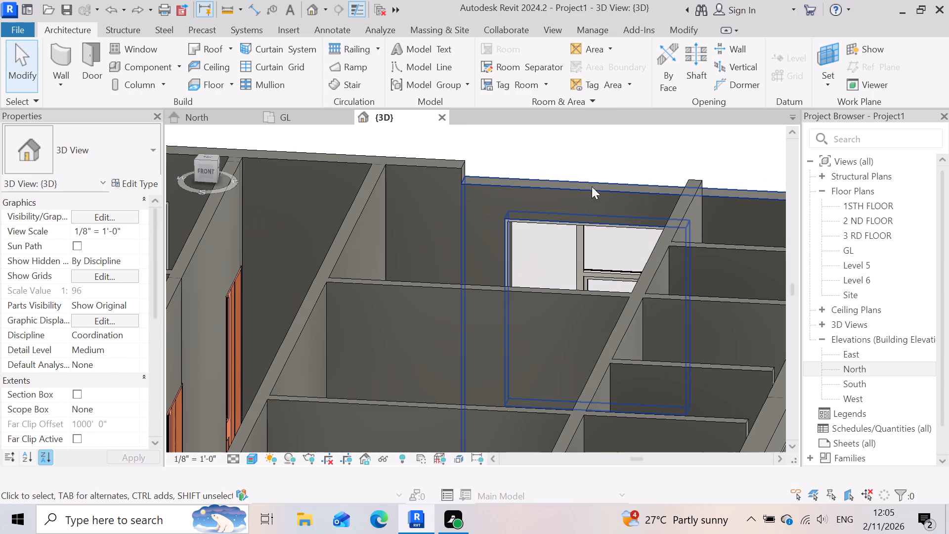
click(527, 186)
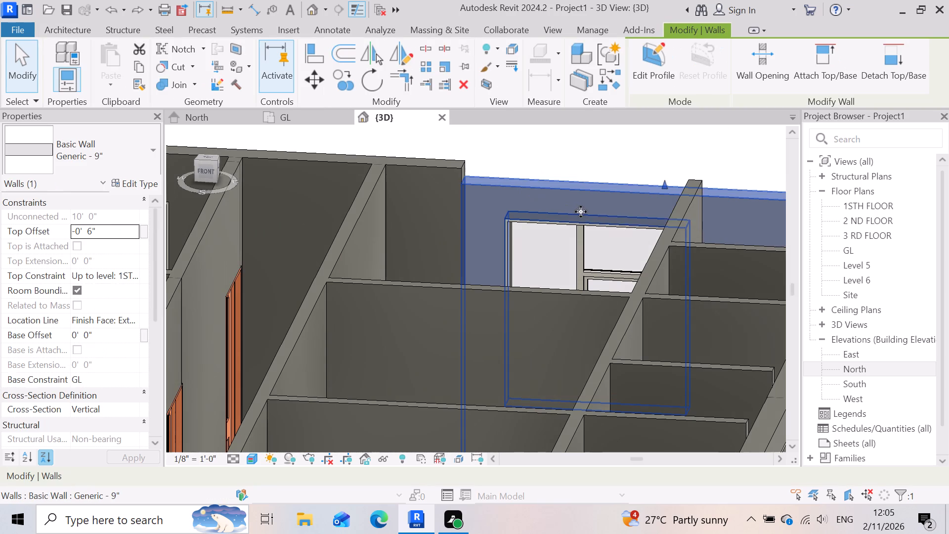
scroll(581, 212, down, 2)
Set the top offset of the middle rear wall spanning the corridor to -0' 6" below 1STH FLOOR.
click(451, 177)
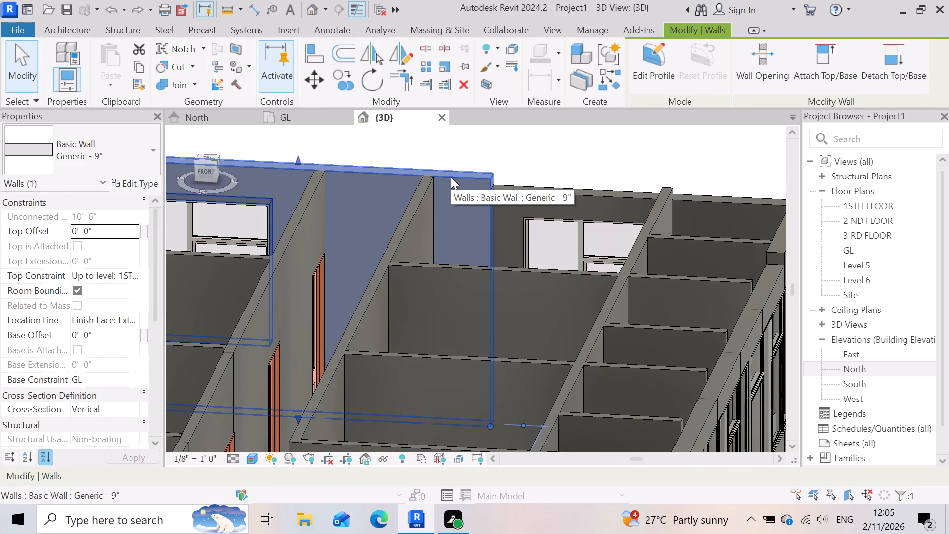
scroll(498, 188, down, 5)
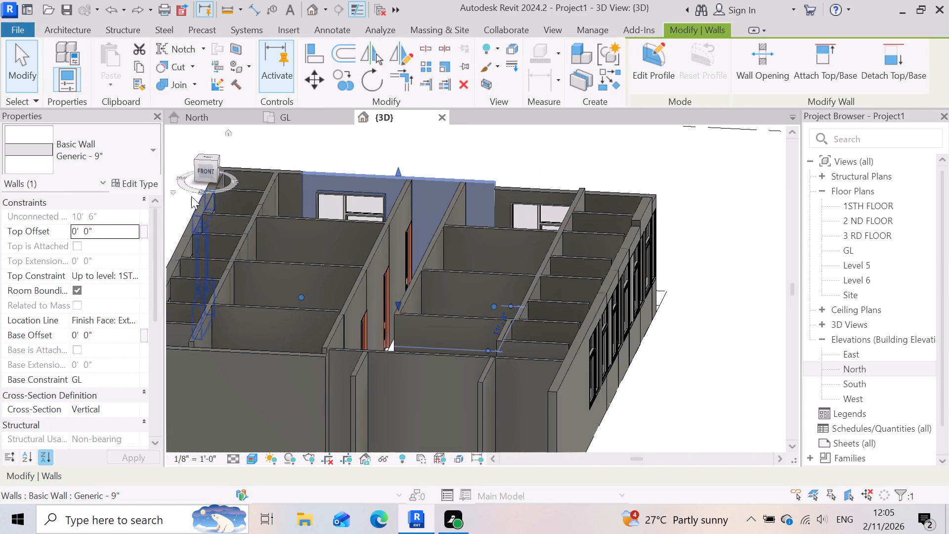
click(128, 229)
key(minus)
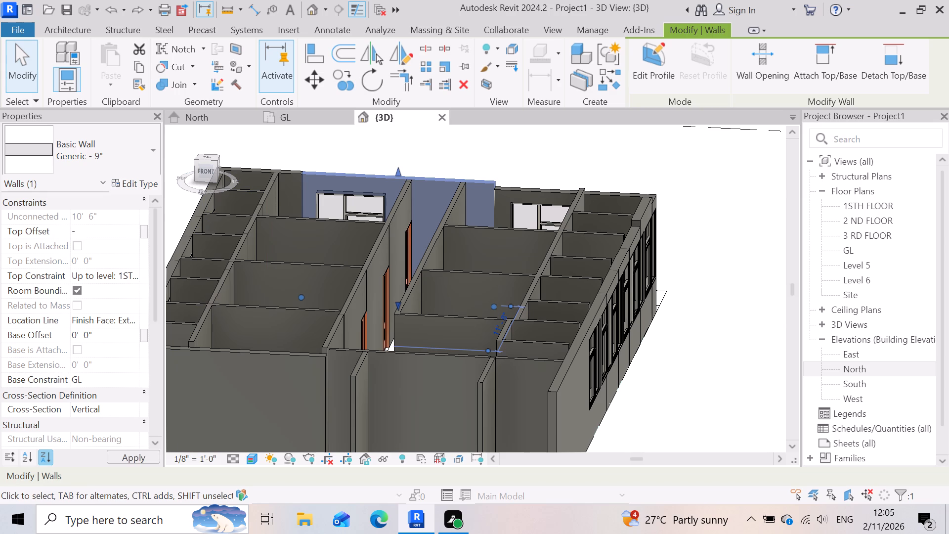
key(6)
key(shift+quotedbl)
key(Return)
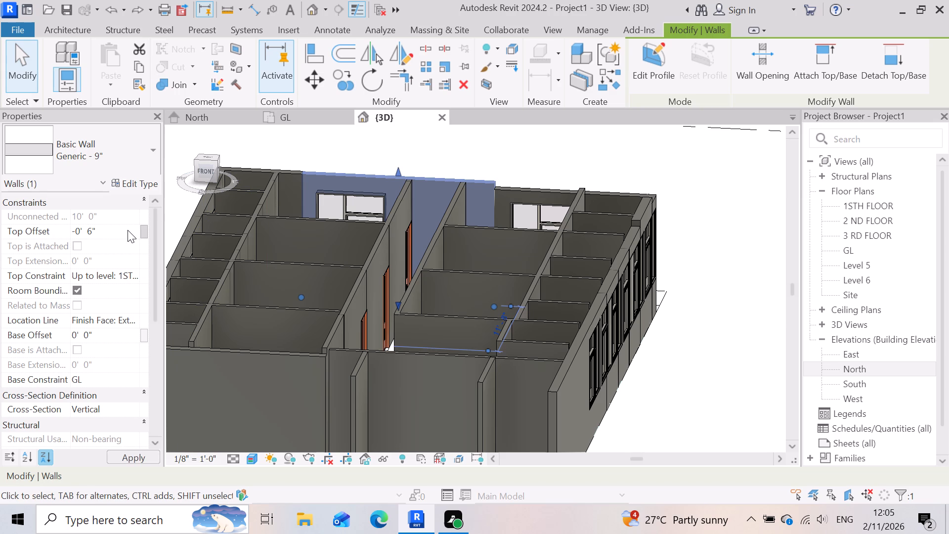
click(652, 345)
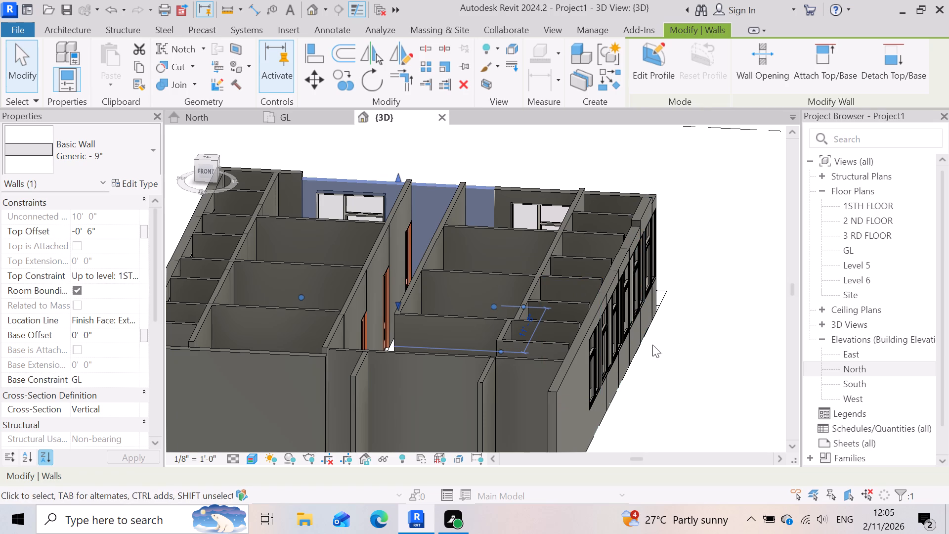
Undo the middle rear wall's top offset change and further earlier edits, checking the building's walls in 3D.
scroll(554, 261, up, 6)
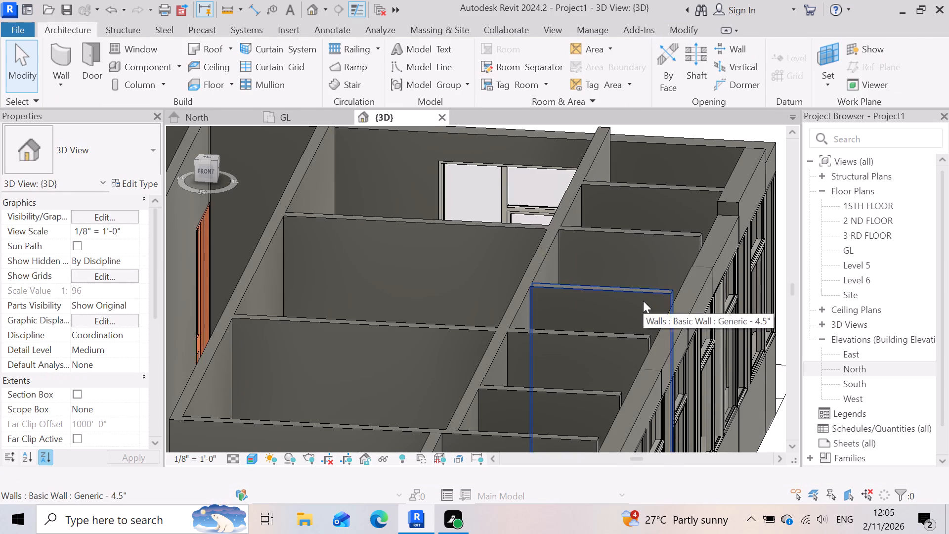
scroll(597, 261, down, 7)
scroll(563, 312, down, 2)
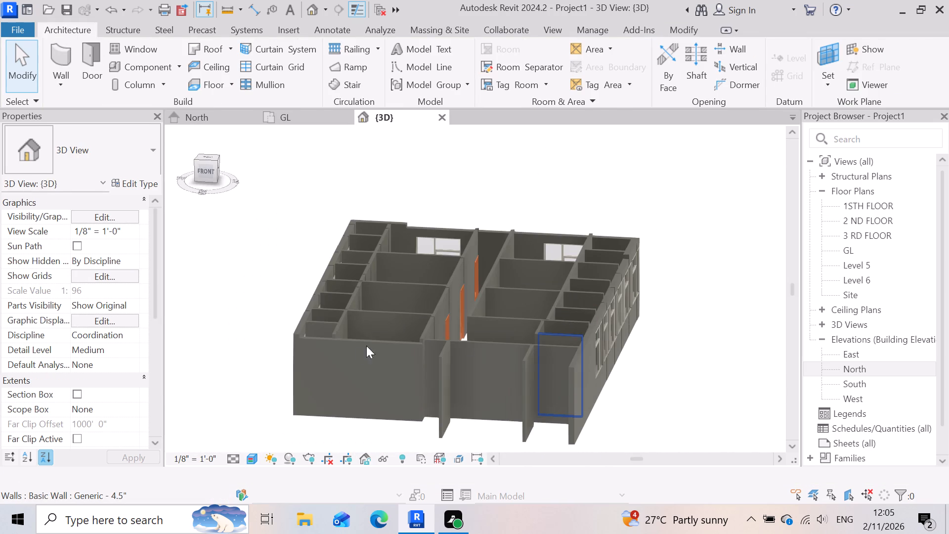
key(ctrl+z)
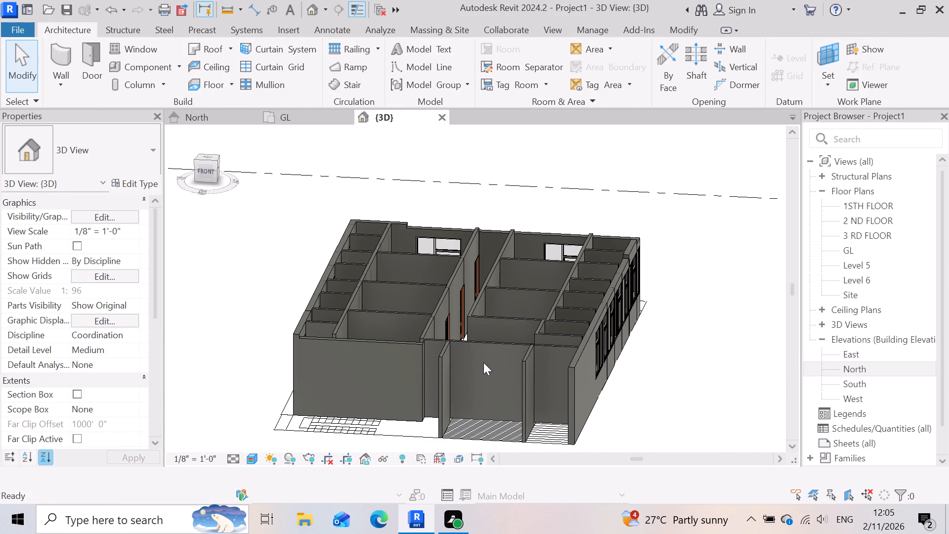
key(z)
key(ctrl+z)
scroll(387, 253, up, 3)
key(z)
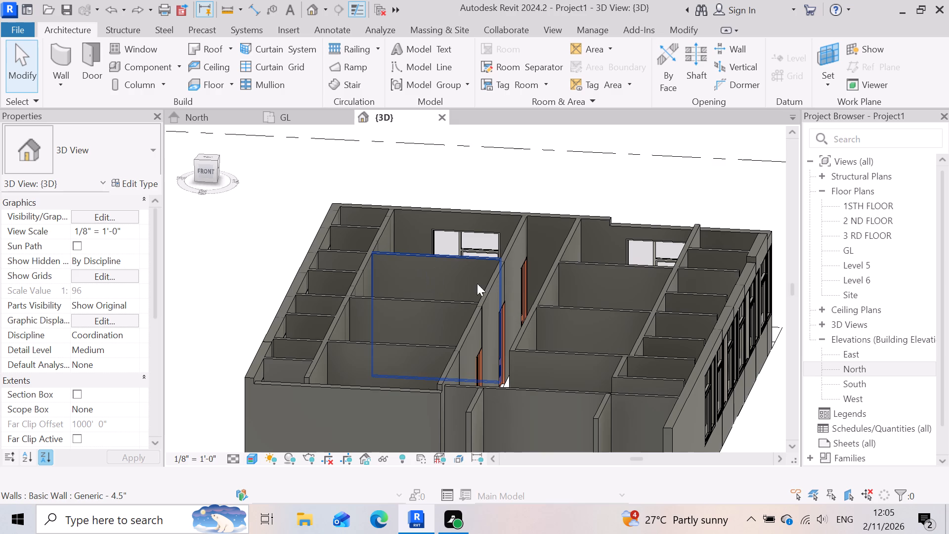
scroll(639, 238, up, 3)
key(ctrl+z)
key(z)
scroll(490, 237, down, 2)
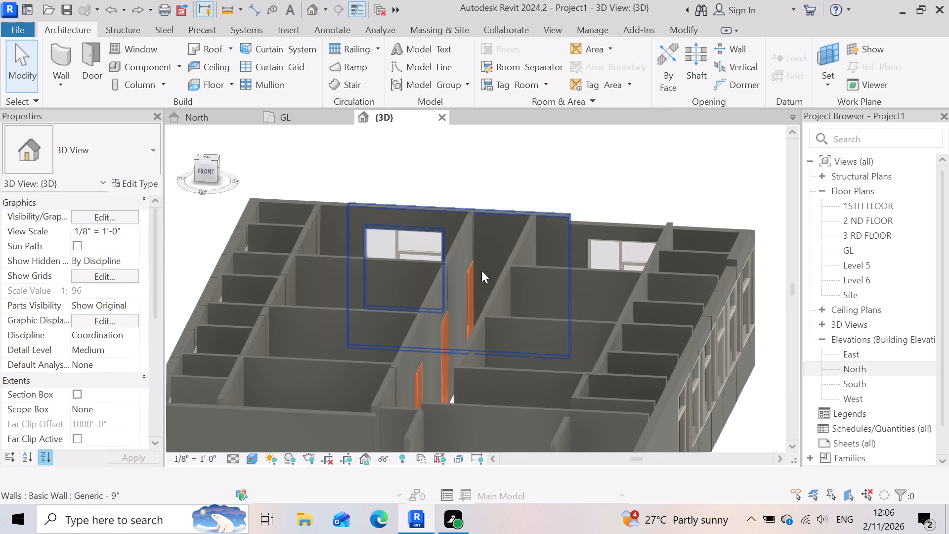
scroll(517, 274, down, 4)
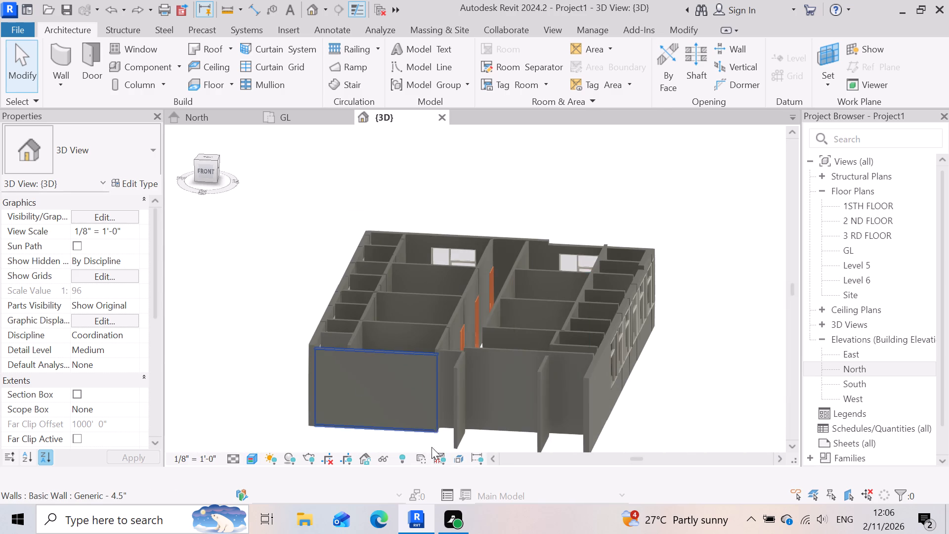
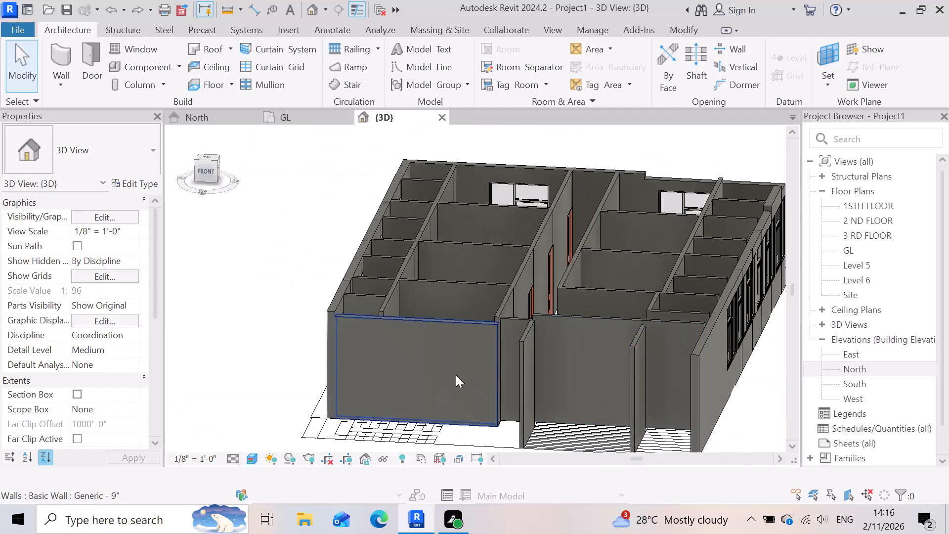
Redo all of the undone wall edits in the 3D view, dismissing the save reminder without saving.
shift+middle_drag(442, 408, 448, 393)
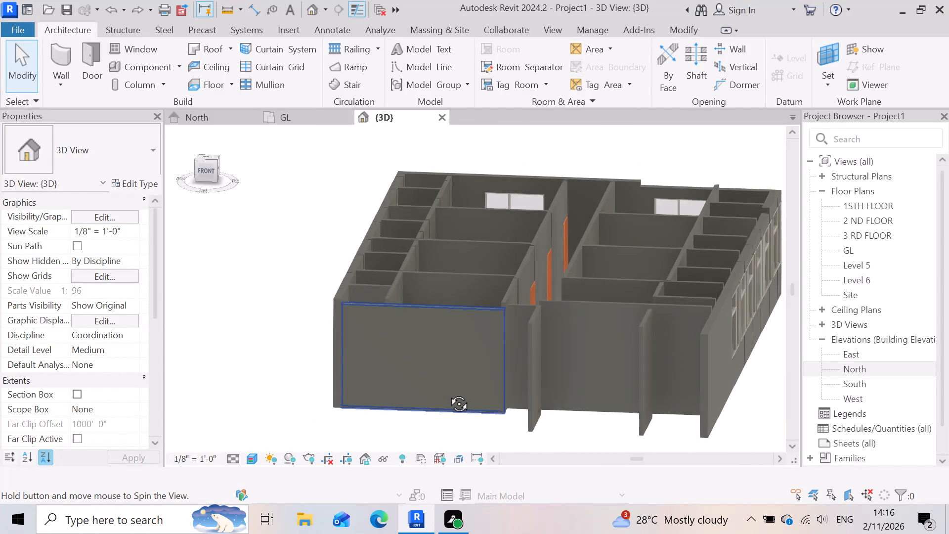
shift+middle_drag(448, 393, 452, 388)
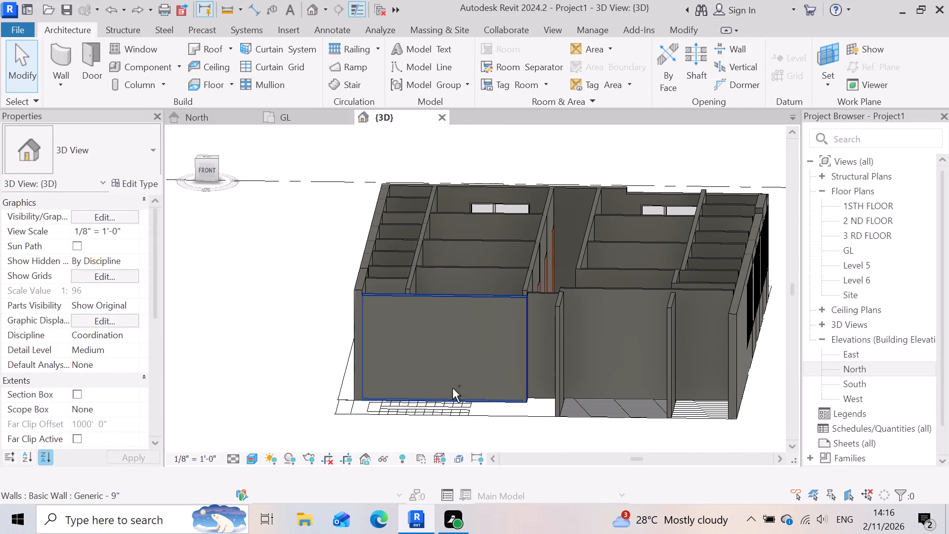
key(ctrl+y)
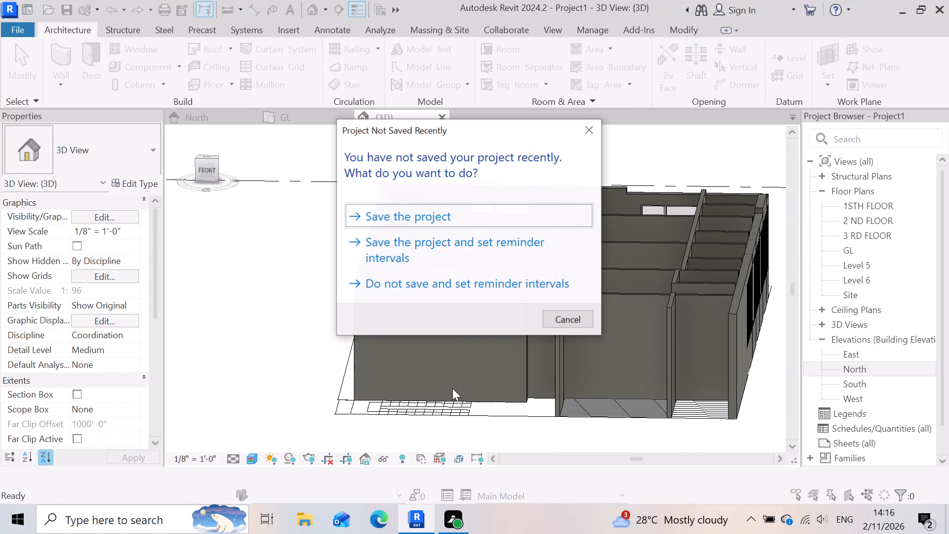
click(586, 126)
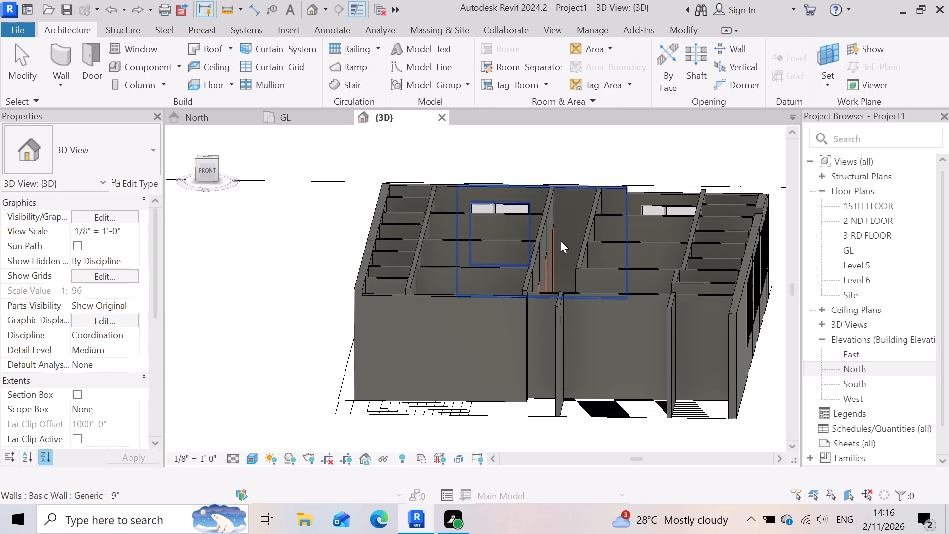
scroll(560, 241, down, 3)
scroll(561, 267, up, 2)
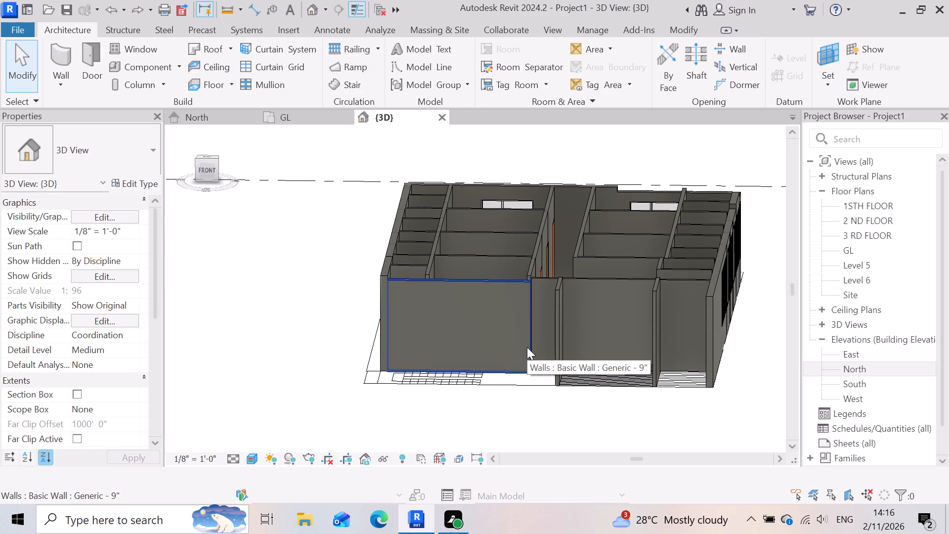
key(ctrl+y)
key(ctrl+y)
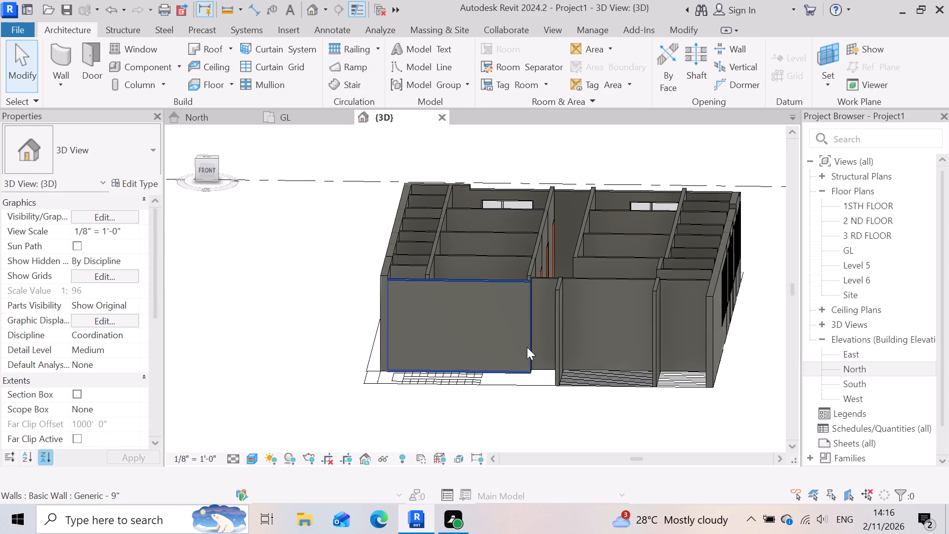
key(ctrl+y)
key(ctrl+y)
key(ctrl+y)
key(ctrl+y)
key(ctrl+y)
key(ctrl+y)
key(ctrl+y)
key(ctrl+y)
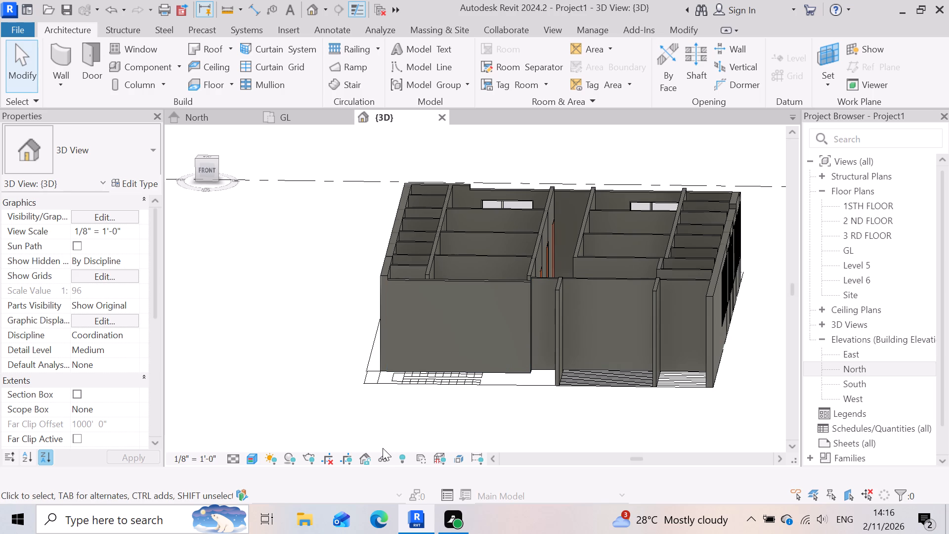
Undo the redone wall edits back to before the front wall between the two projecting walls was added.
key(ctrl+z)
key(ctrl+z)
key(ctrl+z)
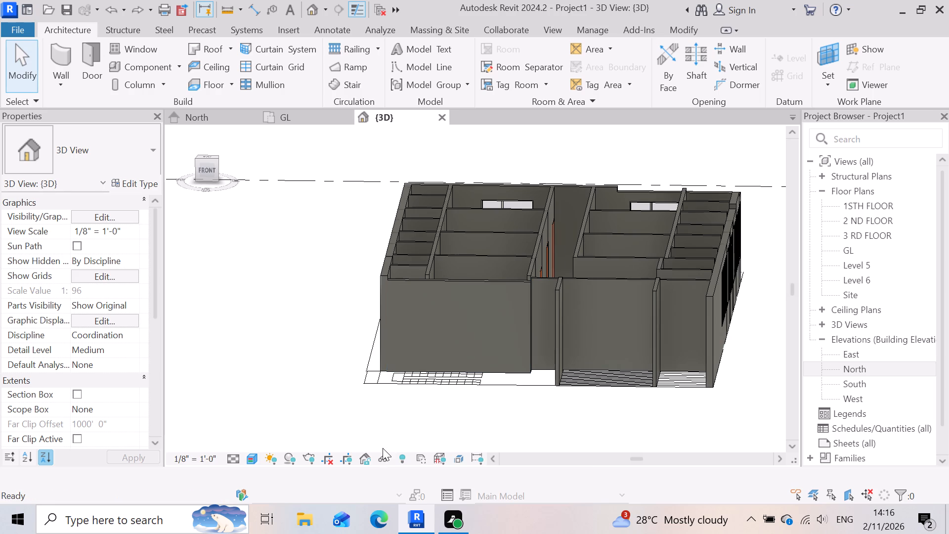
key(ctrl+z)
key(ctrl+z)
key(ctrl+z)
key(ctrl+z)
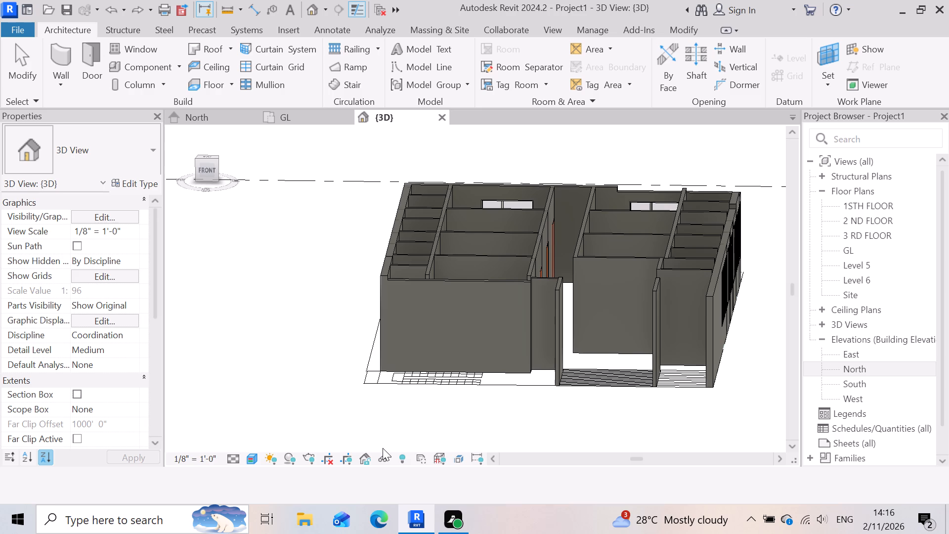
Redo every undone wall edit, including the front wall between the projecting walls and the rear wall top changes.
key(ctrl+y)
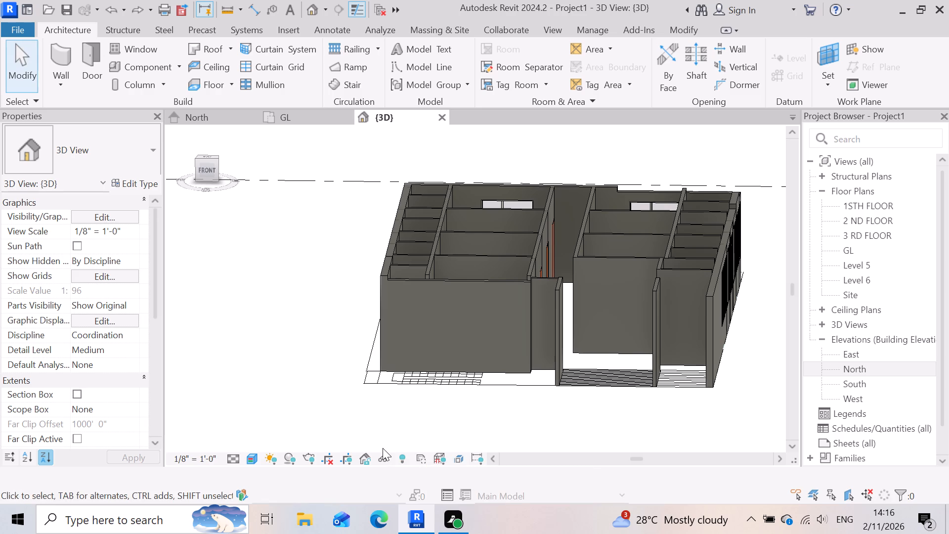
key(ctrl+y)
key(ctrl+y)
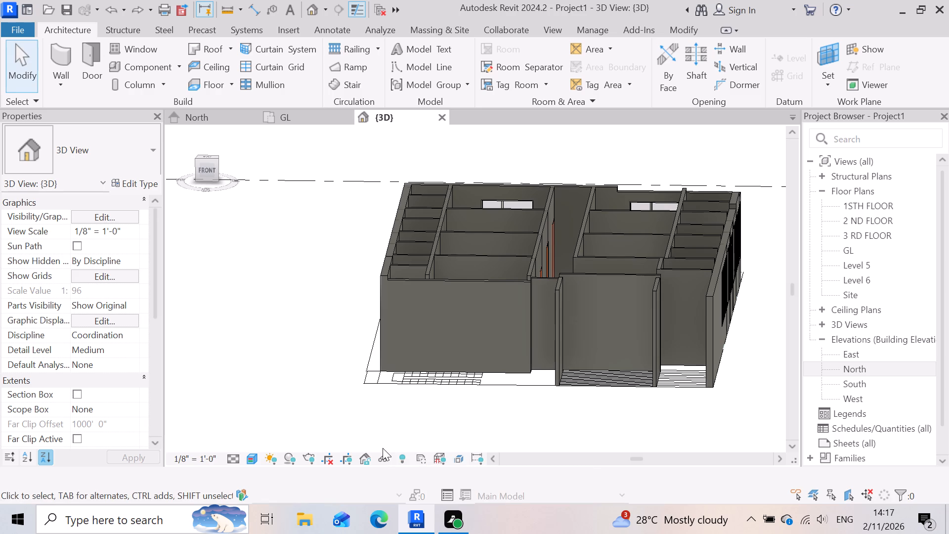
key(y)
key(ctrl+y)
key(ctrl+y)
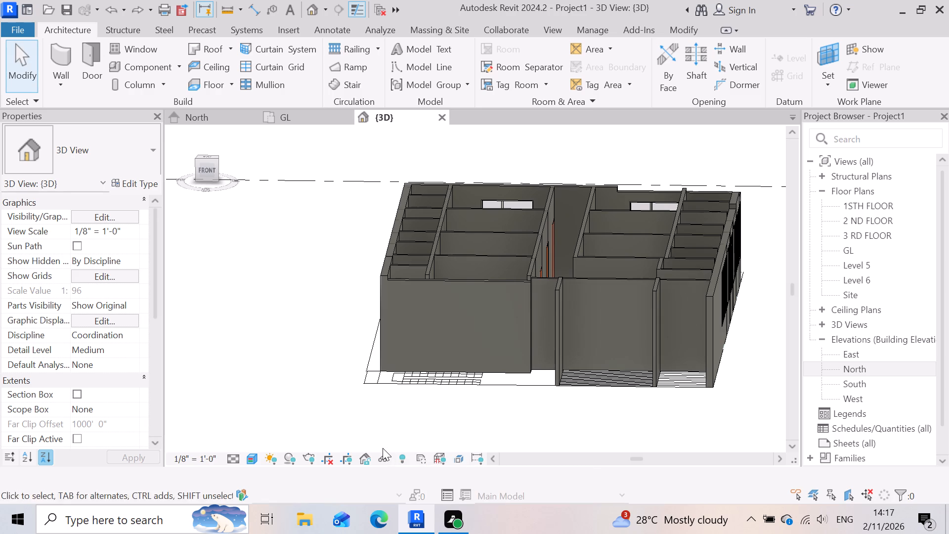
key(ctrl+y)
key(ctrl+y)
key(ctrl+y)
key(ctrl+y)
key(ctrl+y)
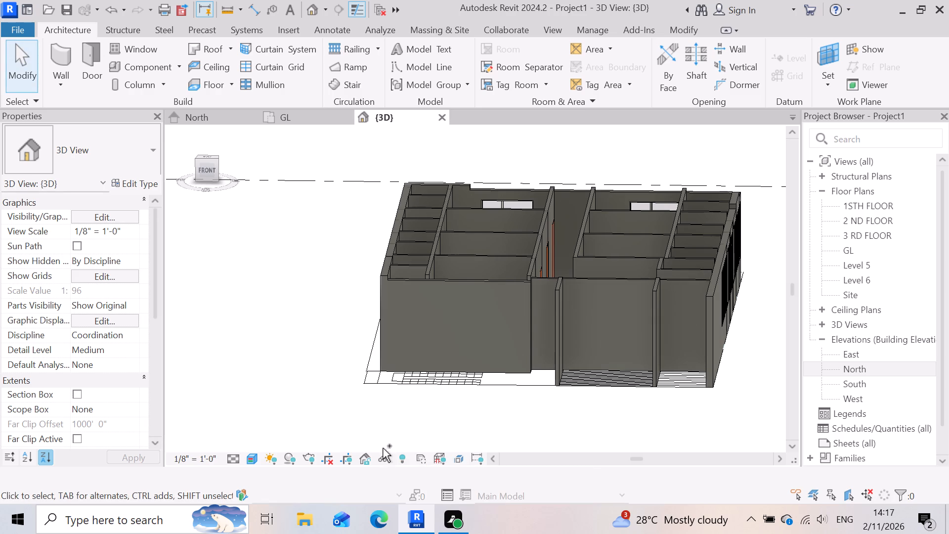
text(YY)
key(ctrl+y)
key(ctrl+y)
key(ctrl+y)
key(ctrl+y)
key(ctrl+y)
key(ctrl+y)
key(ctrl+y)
Examine the wall tops along the windowed outer side and check the top offset of its front wall segment.
scroll(717, 248, up, 7)
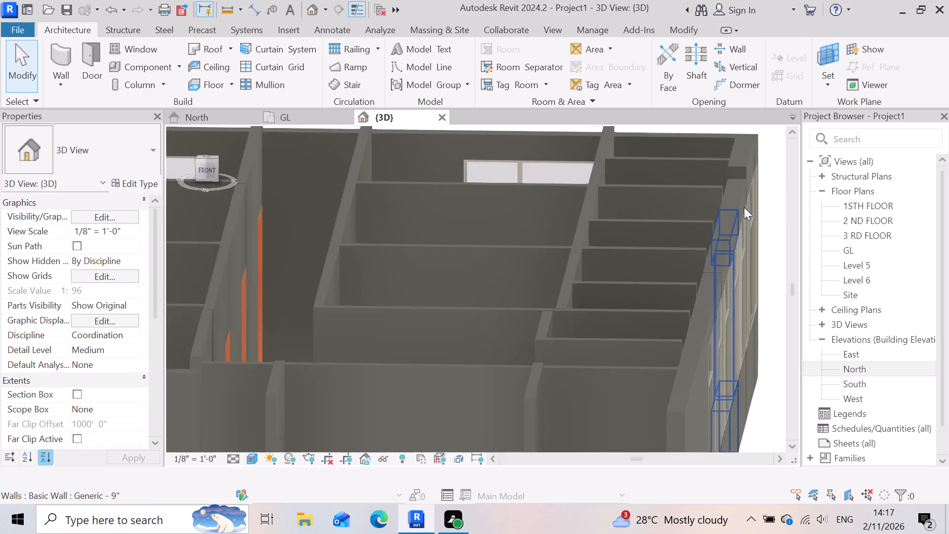
scroll(744, 207, up, 2)
scroll(698, 154, up, 4)
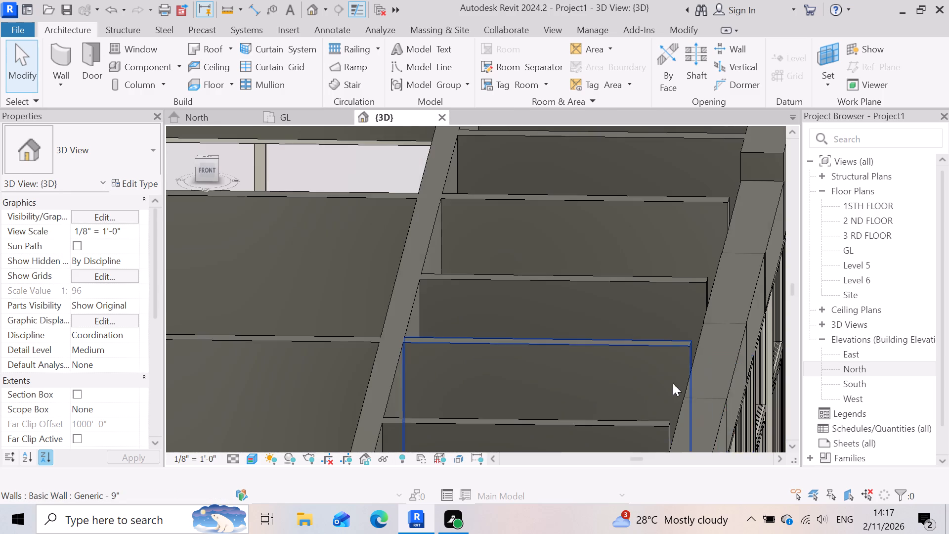
scroll(675, 301, down, 10)
scroll(664, 401, up, 4)
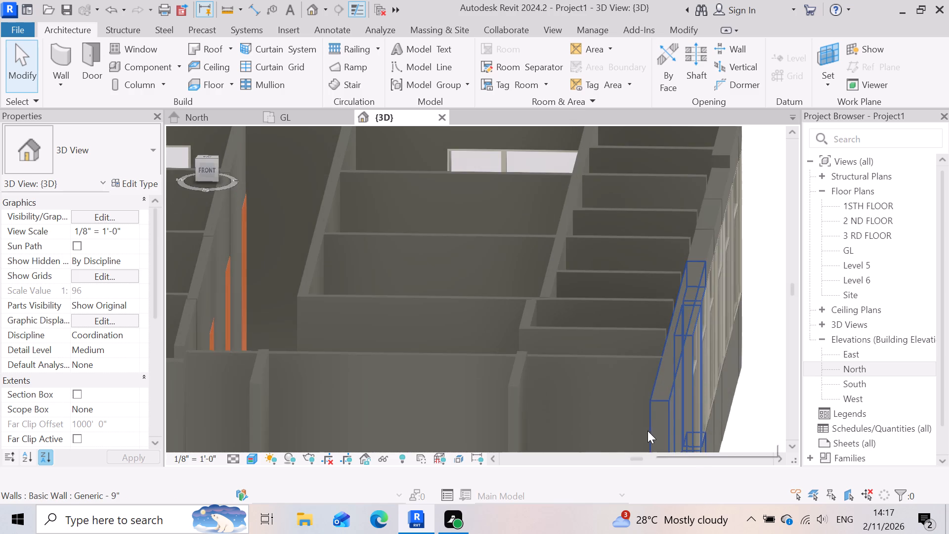
scroll(669, 421, up, 7)
click(650, 305)
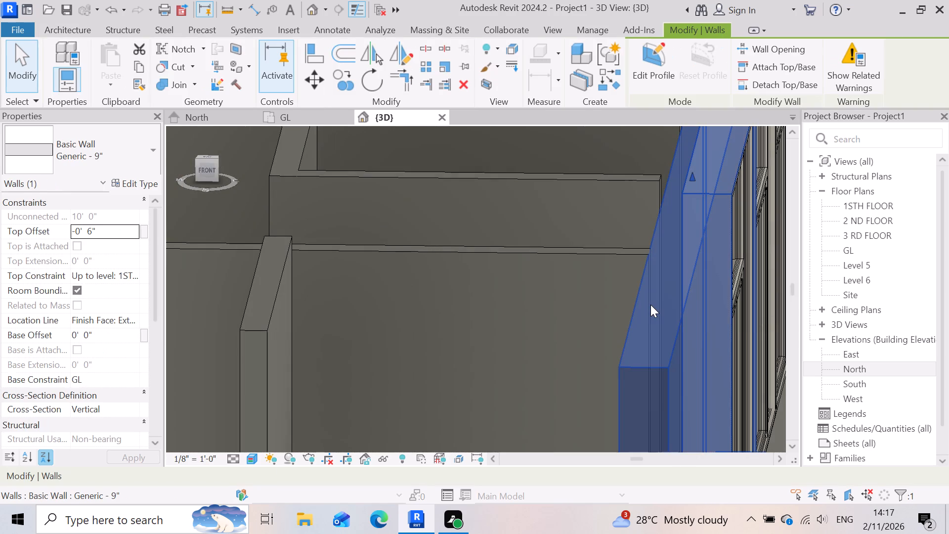
scroll(627, 318, down, 8)
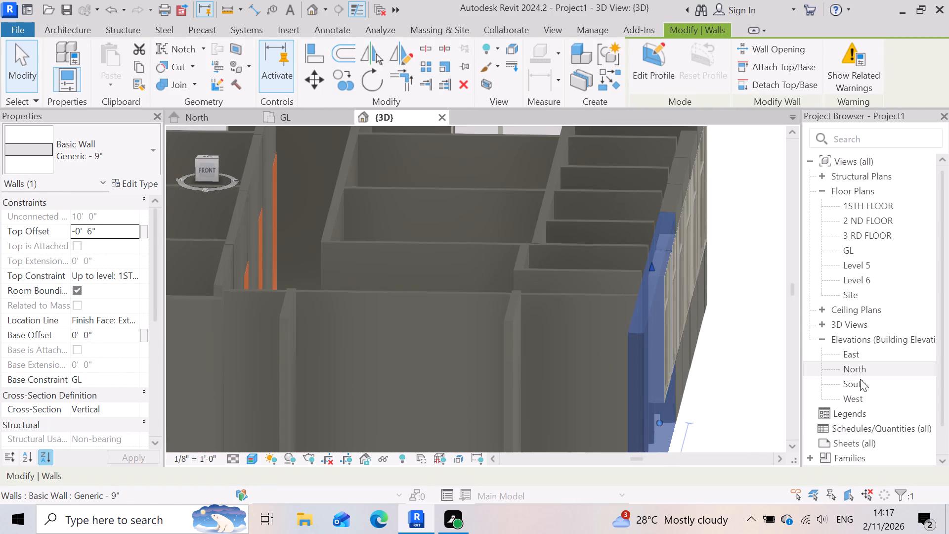
click(742, 386)
Examine the rear wall tops and check the top offset of the raised corner segment beside the toilet rooms.
scroll(744, 386, down, 3)
scroll(547, 150, up, 2)
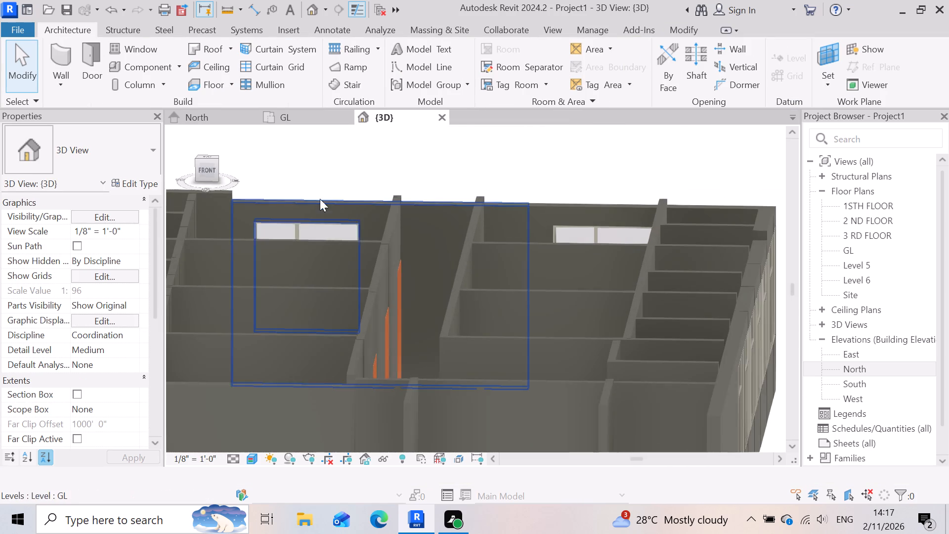
scroll(765, 333, down, 4)
scroll(461, 250, up, 10)
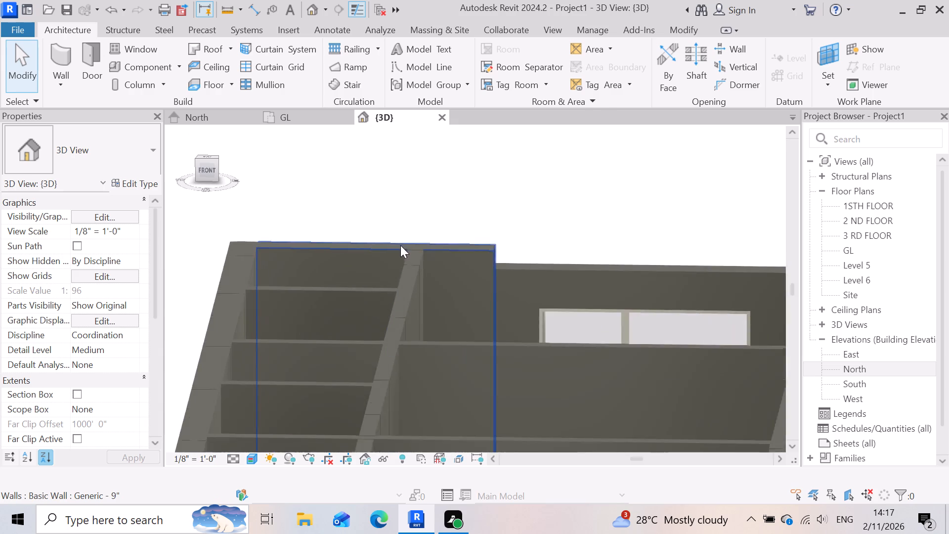
scroll(400, 245, up, 5)
click(580, 246)
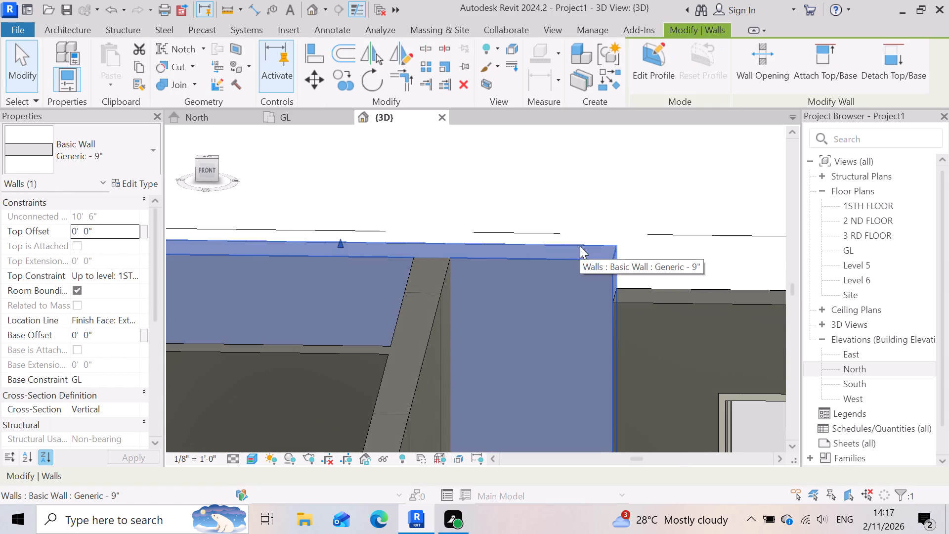
scroll(537, 218, down, 9)
scroll(483, 244, down, 4)
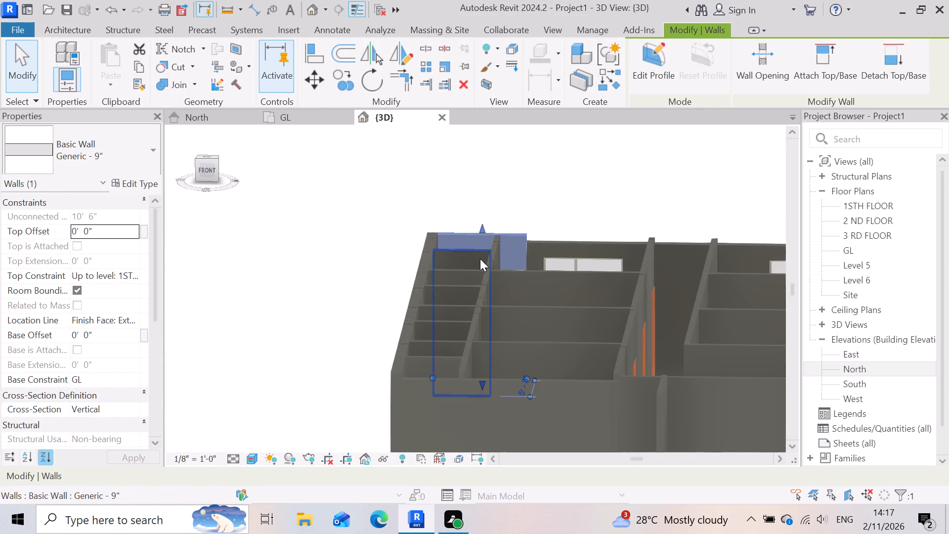
scroll(480, 259, down, 2)
Examine the rear wall and its windows against the SIVA G +4 drawing in the GL floor plan.
click(317, 120)
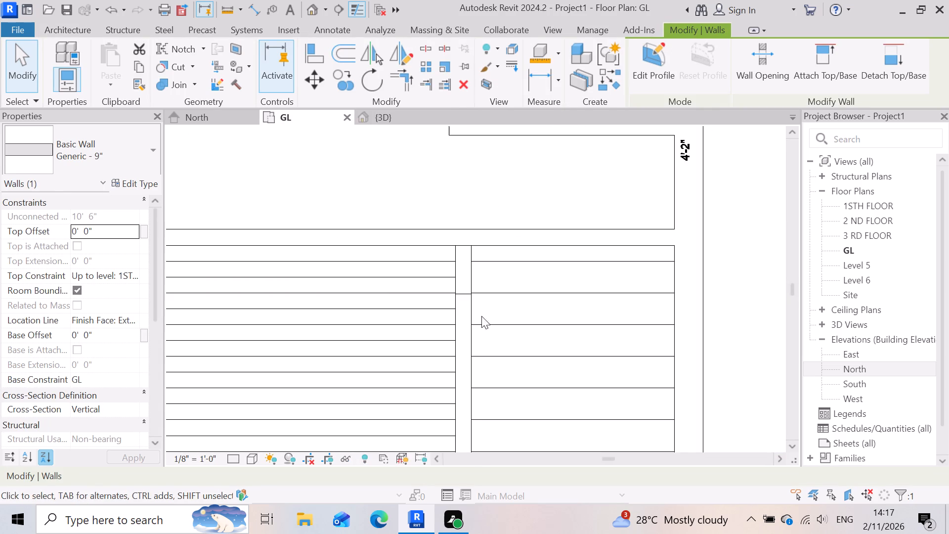
scroll(541, 304, down, 18)
scroll(625, 152, up, 6)
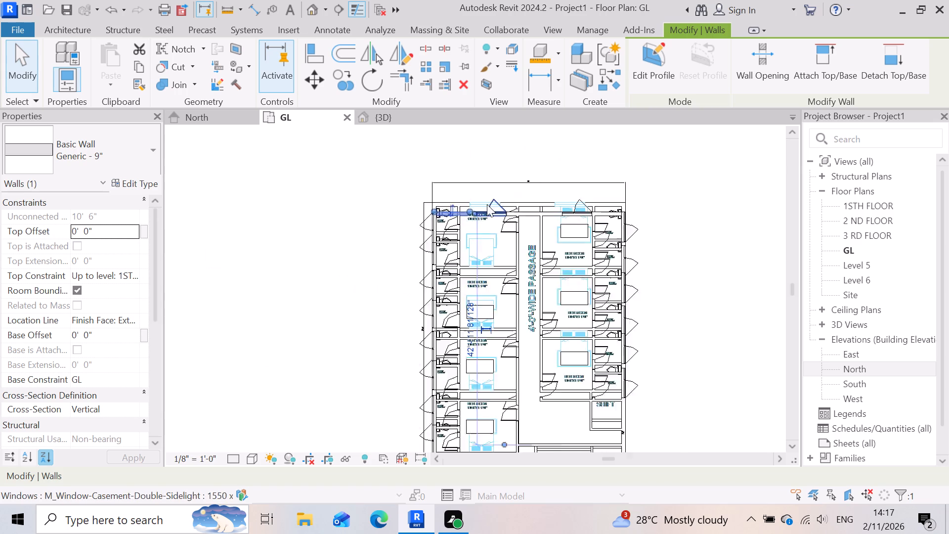
scroll(487, 204, up, 8)
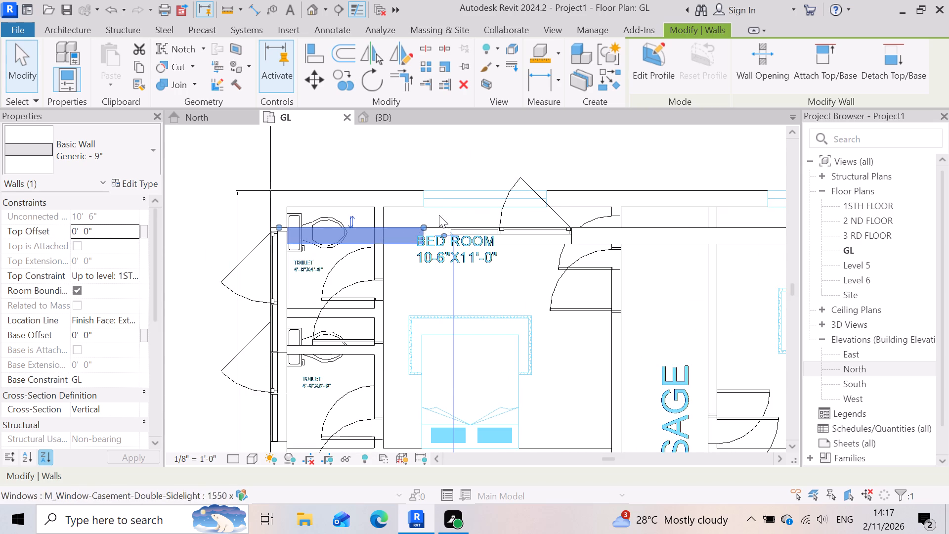
click(421, 200)
click(585, 201)
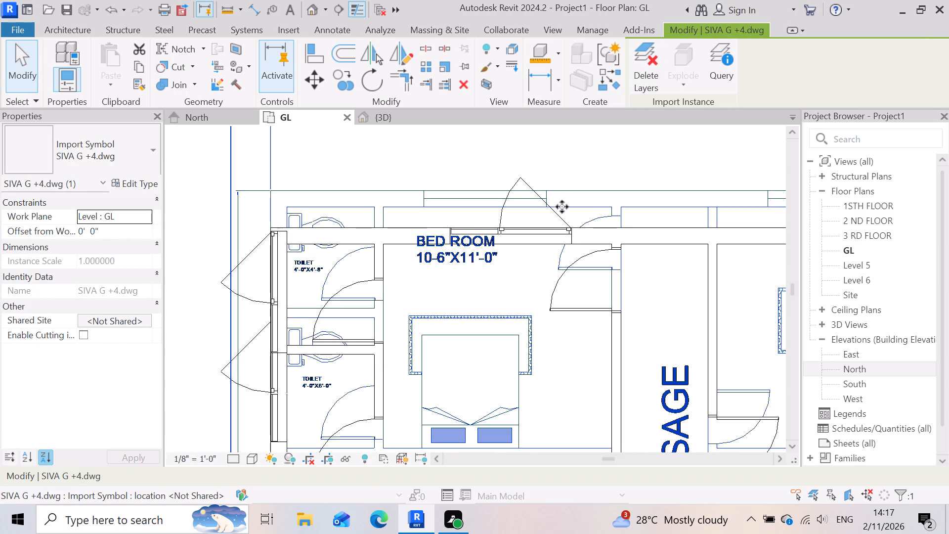
scroll(570, 194, down, 2)
key(Escape)
scroll(492, 241, down, 3)
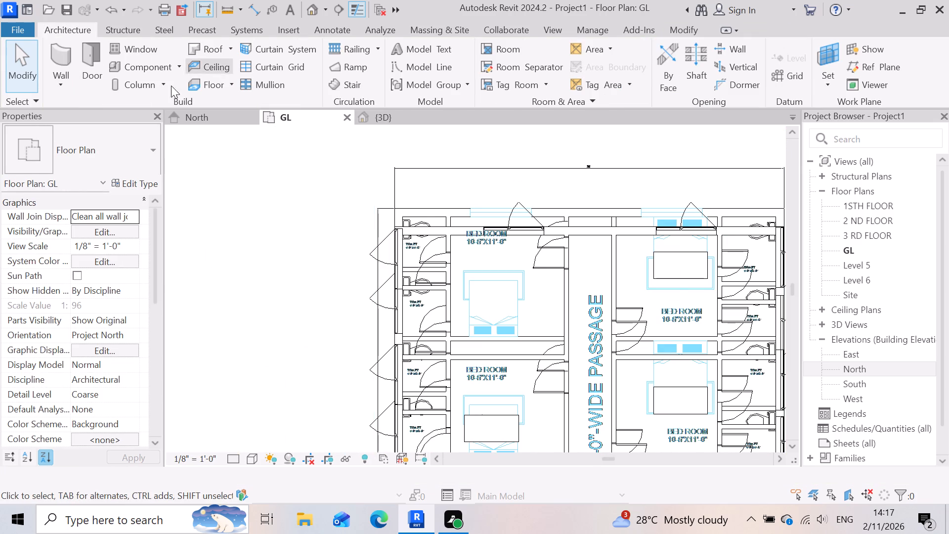
scroll(469, 217, down, 2)
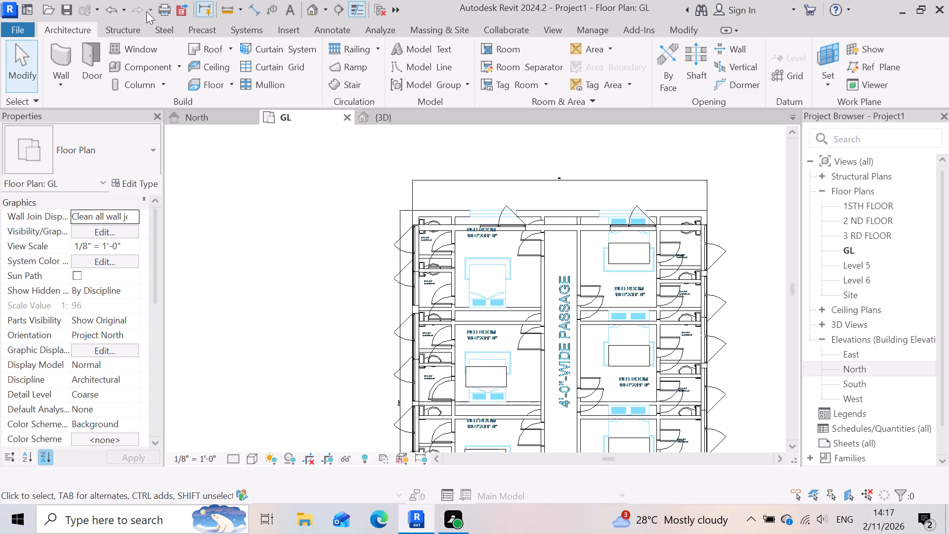
Choose Generic - 9" as the type for new walls in the GL plan.
click(68, 25)
click(60, 60)
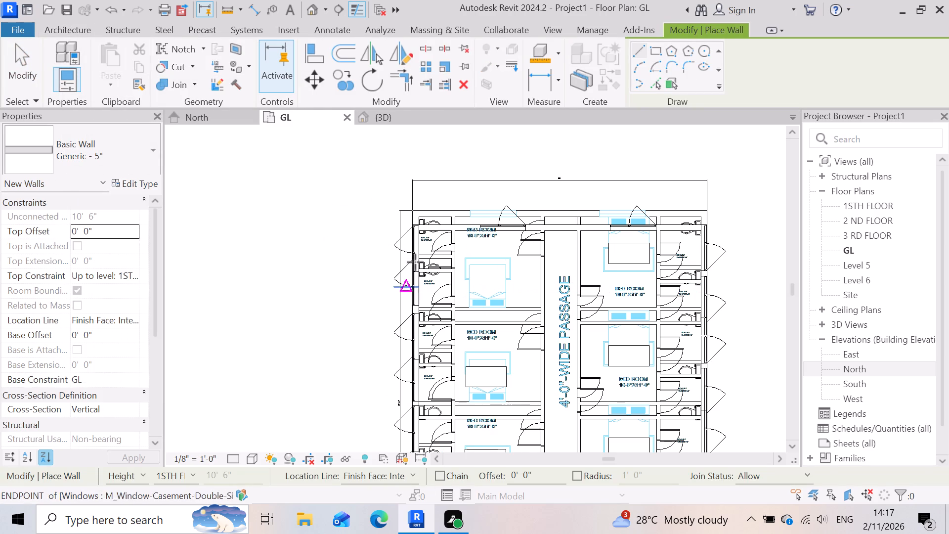
click(433, 79)
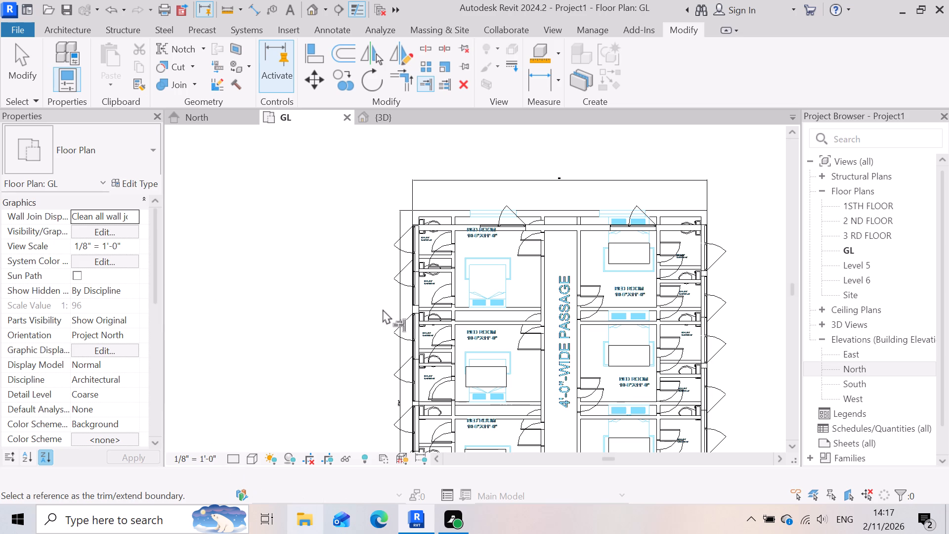
scroll(478, 223, up, 3)
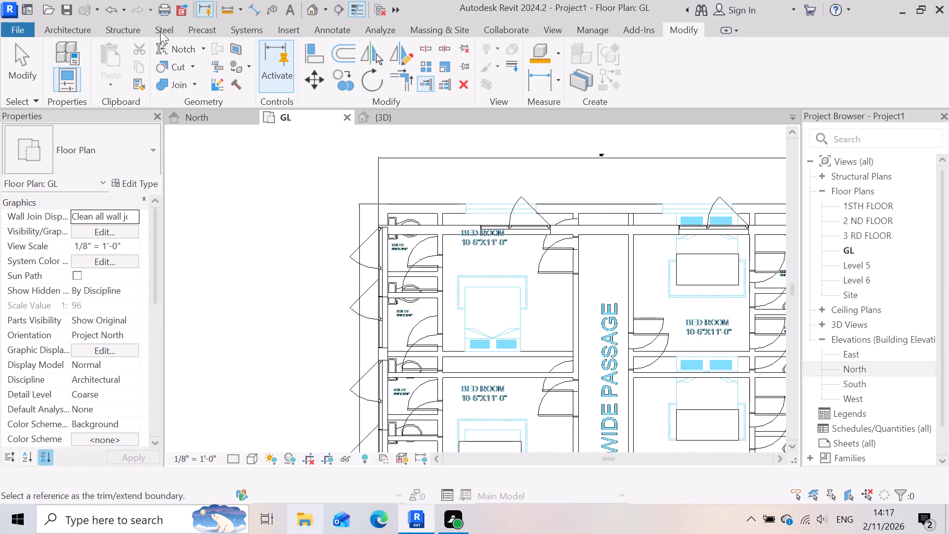
click(52, 24)
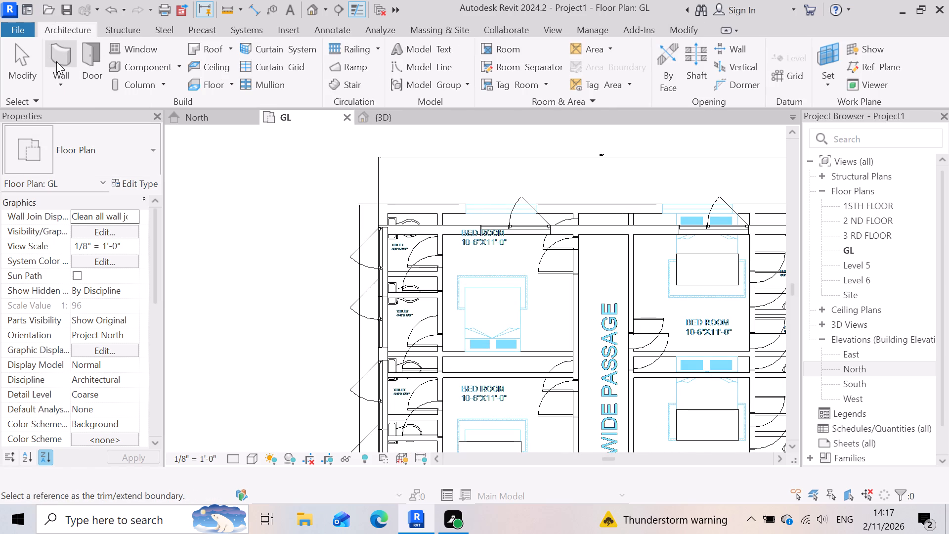
click(60, 62)
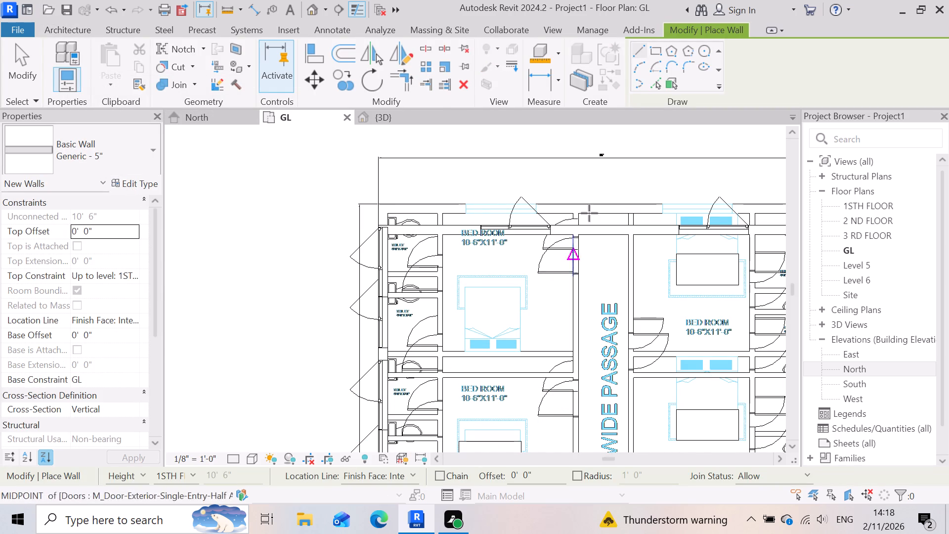
click(150, 152)
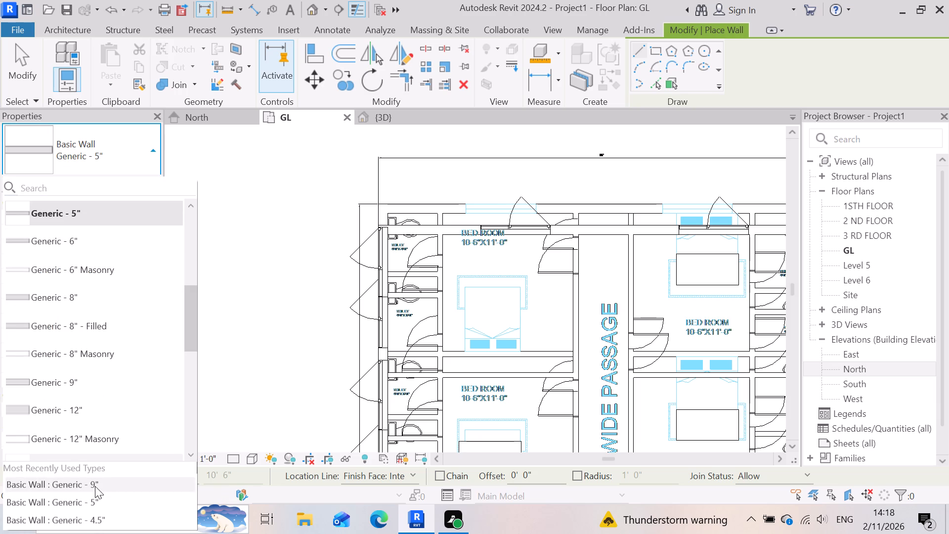
click(95, 486)
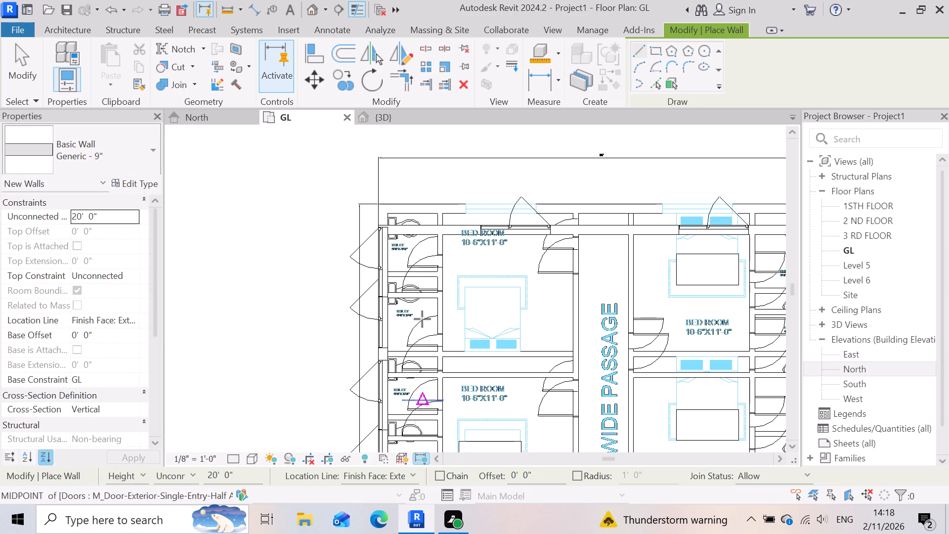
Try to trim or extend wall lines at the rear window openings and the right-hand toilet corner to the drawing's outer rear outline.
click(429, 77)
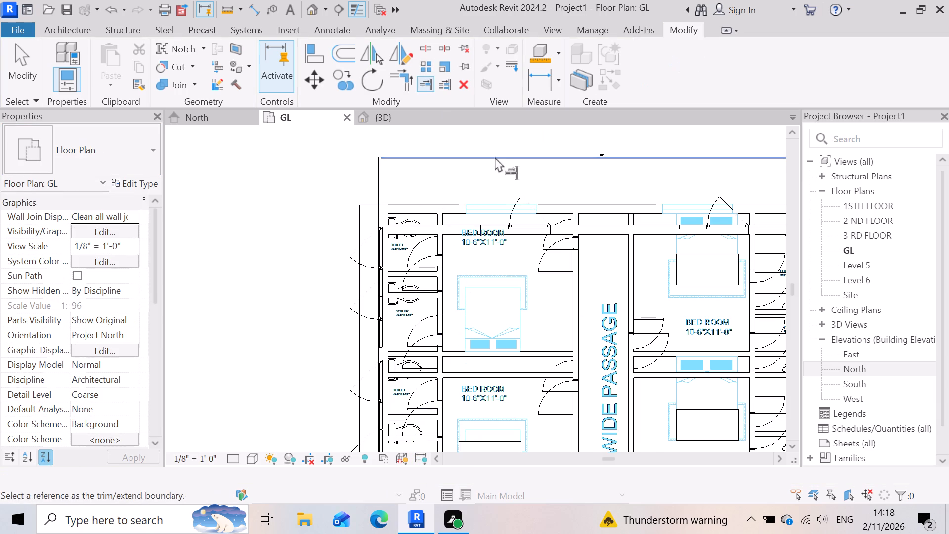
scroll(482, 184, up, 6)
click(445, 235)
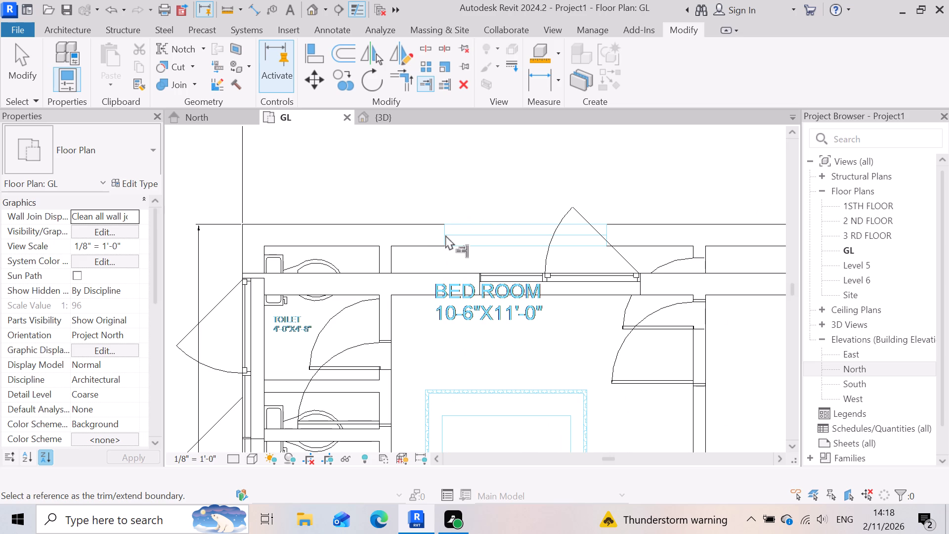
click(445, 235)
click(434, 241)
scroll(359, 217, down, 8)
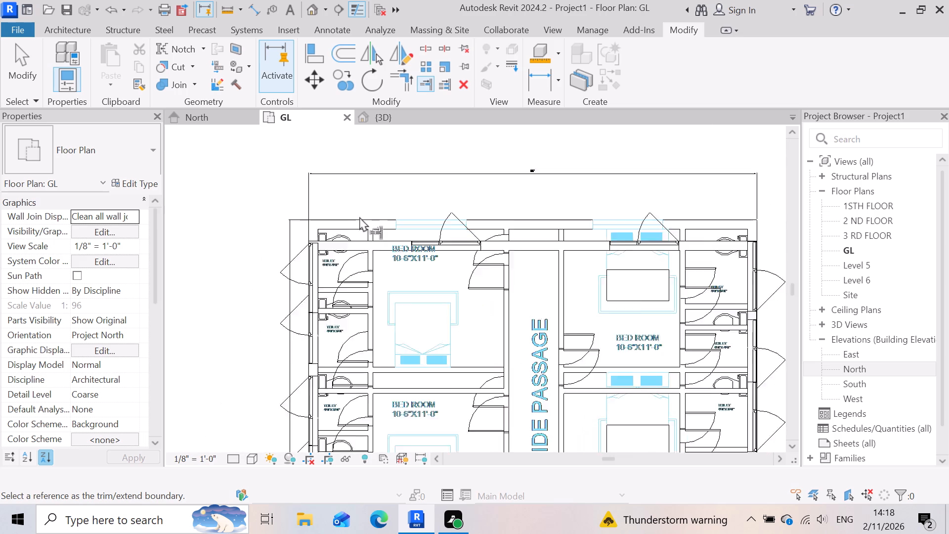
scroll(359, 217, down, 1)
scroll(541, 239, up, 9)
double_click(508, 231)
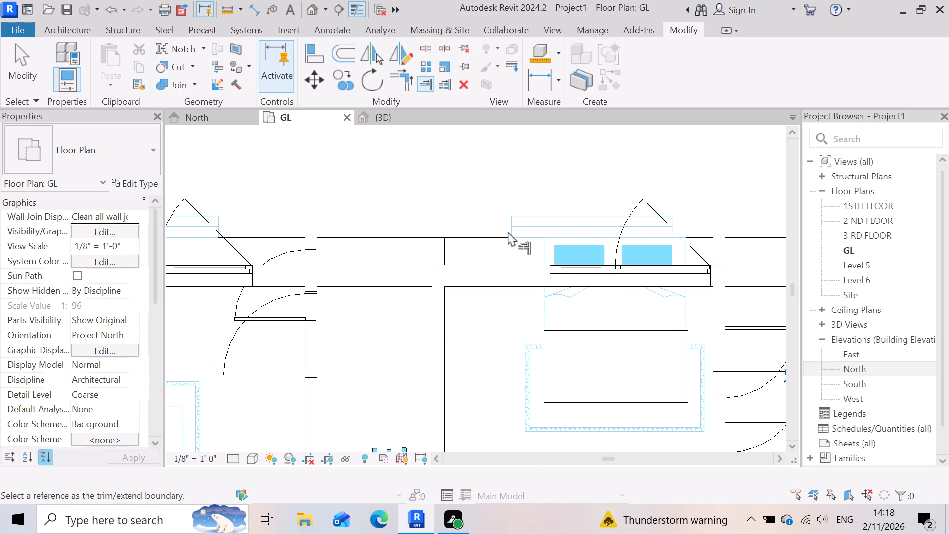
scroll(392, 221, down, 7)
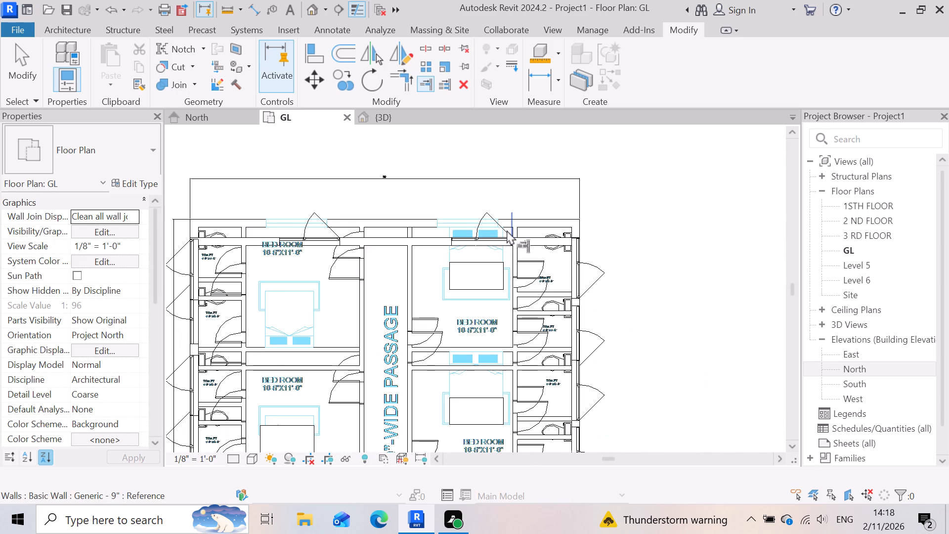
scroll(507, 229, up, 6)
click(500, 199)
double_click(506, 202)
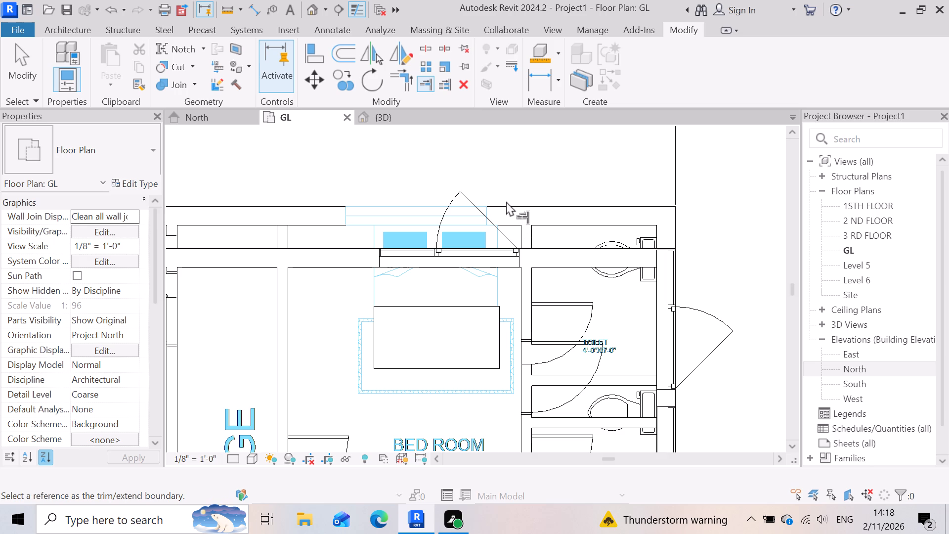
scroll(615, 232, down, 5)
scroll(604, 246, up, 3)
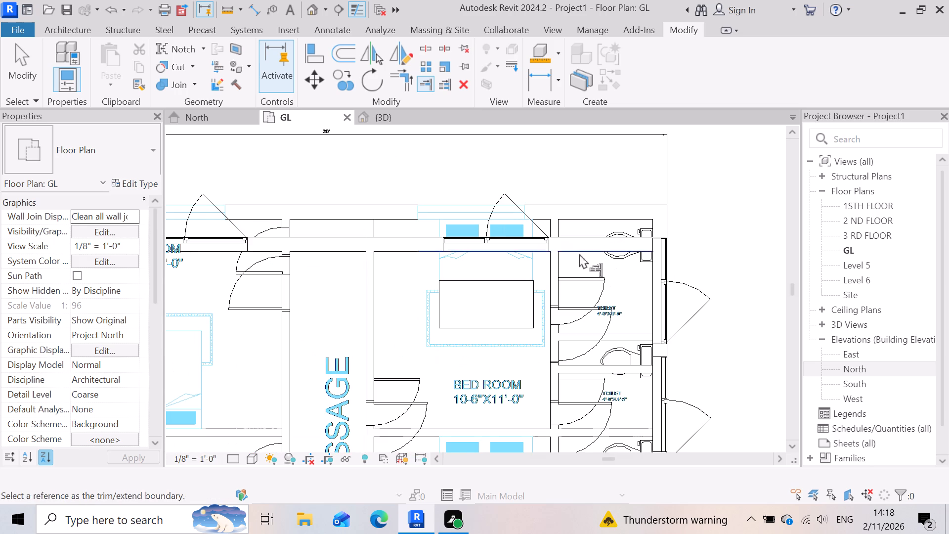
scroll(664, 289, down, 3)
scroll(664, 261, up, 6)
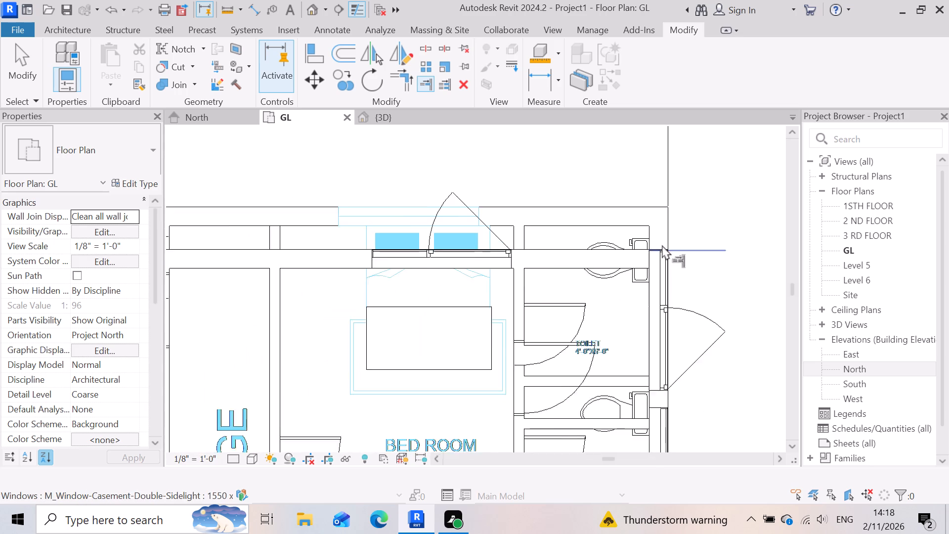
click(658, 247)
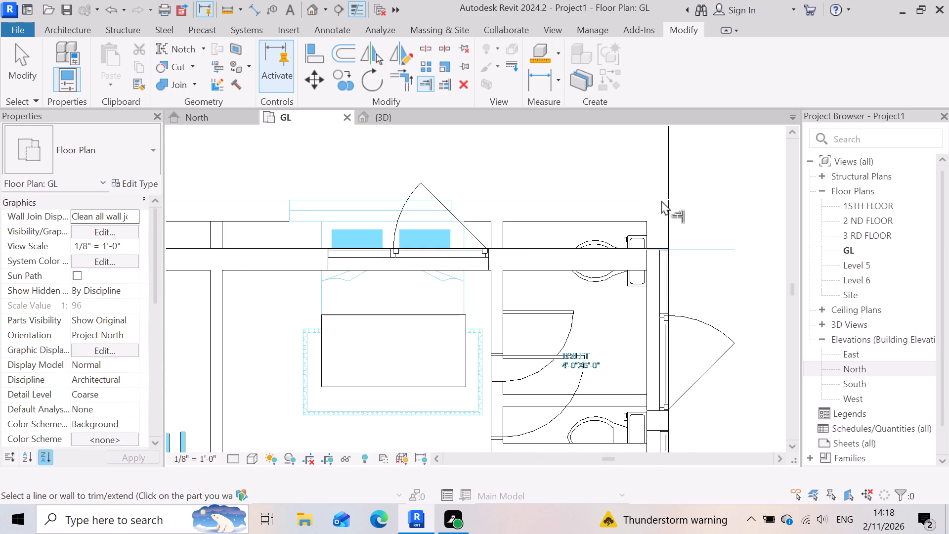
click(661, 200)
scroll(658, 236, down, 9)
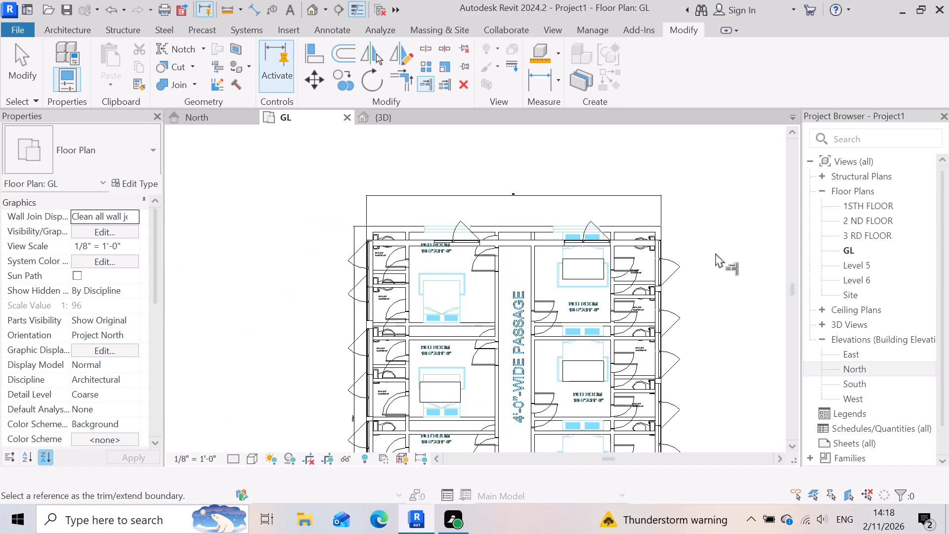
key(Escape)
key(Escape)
Examine the rear corner beside the right-hand toilet against the SIVA G +4 drawing outline.
scroll(680, 245, up, 5)
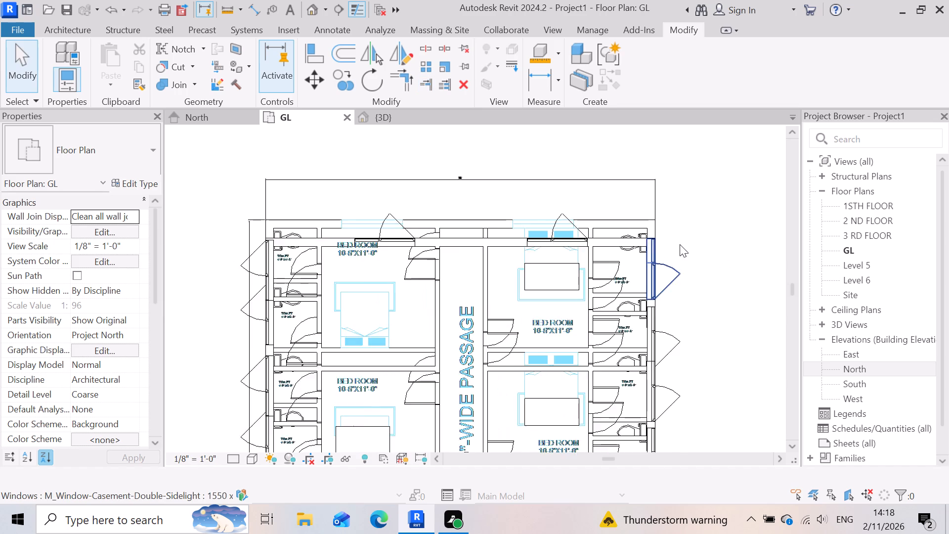
scroll(680, 244, up, 9)
click(672, 211)
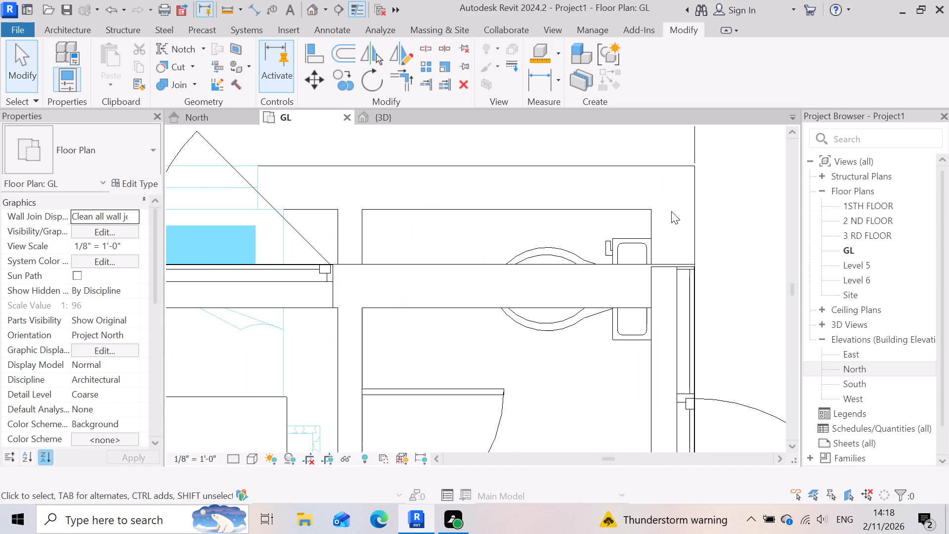
scroll(671, 211, down, 4)
scroll(708, 303, down, 2)
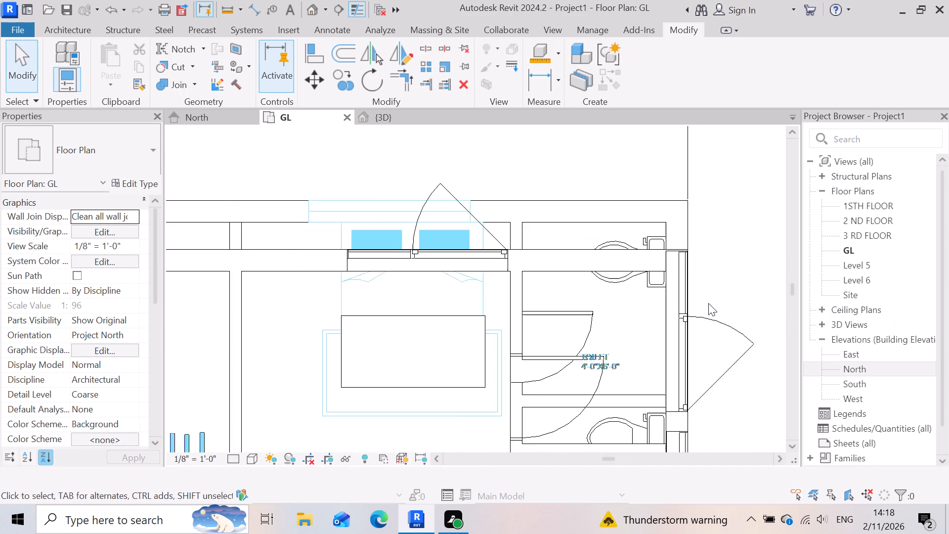
scroll(606, 224, up, 2)
click(577, 229)
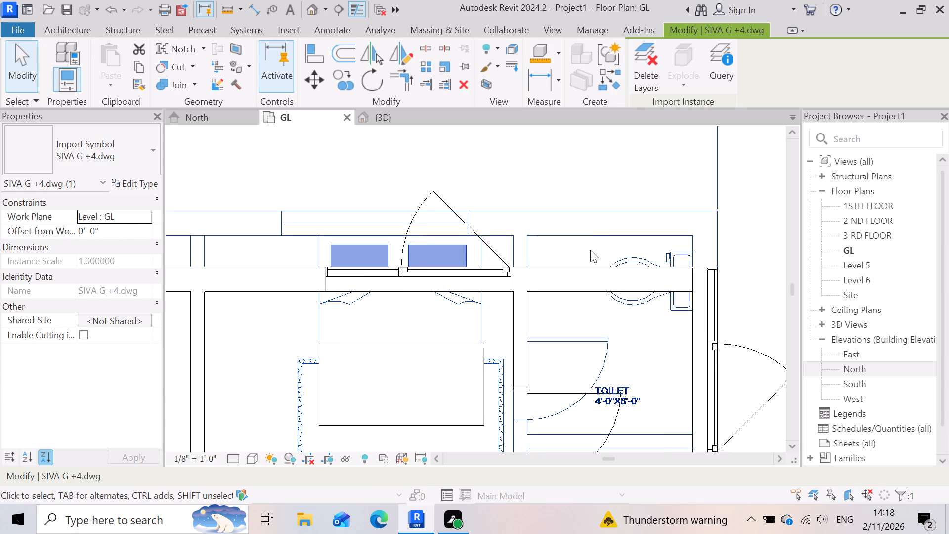
scroll(620, 238, down, 6)
click(706, 259)
scroll(624, 252, up, 6)
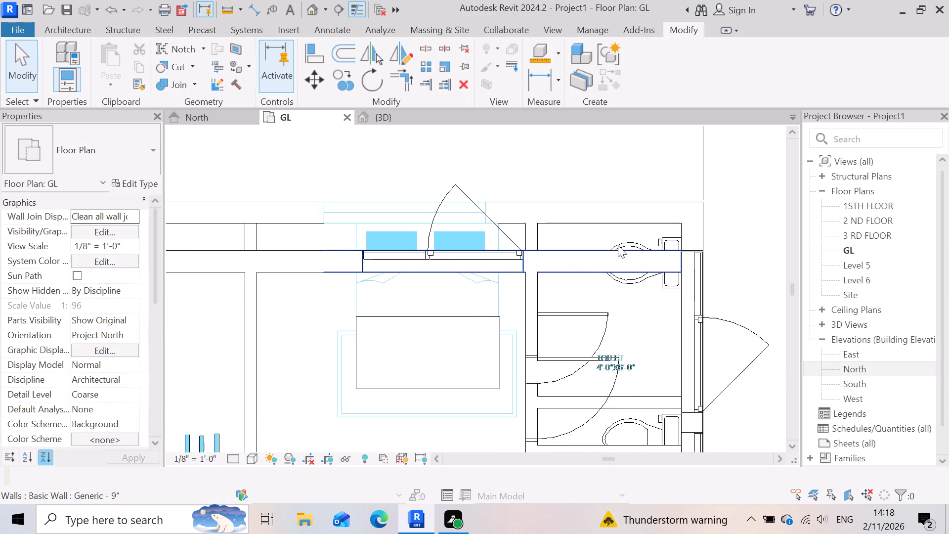
Draw a Generic - 9" wall about 7'-6" long on the drawing's rear wall, from the right-hand bedroom window's edge to the outer toilet corner.
click(52, 30)
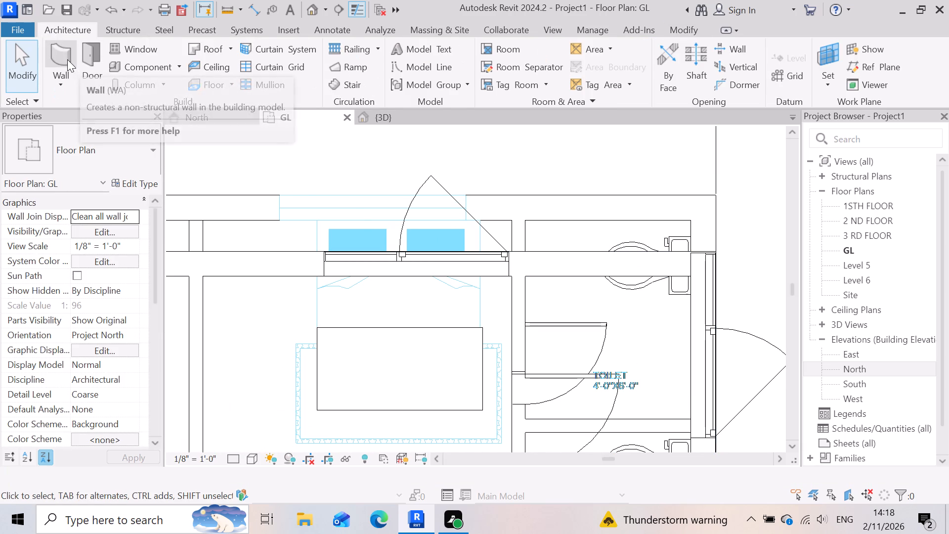
click(67, 59)
scroll(527, 229, up, 3)
scroll(465, 225, up, 2)
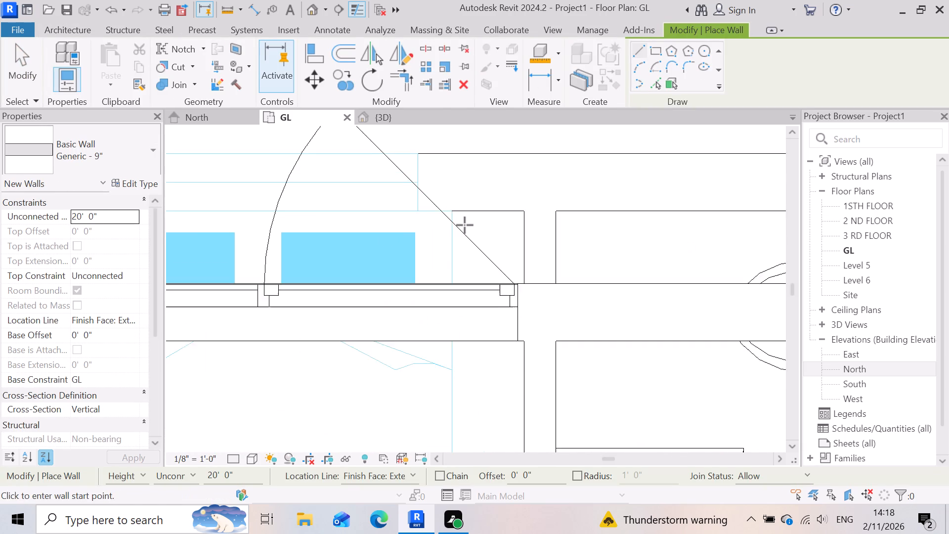
scroll(465, 225, up, 2)
click(412, 211)
scroll(412, 211, down, 7)
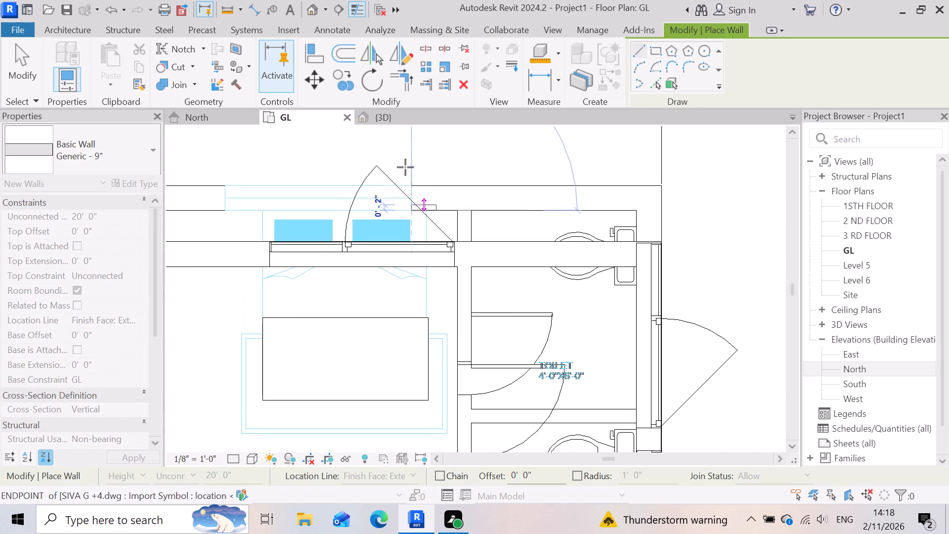
key(space)
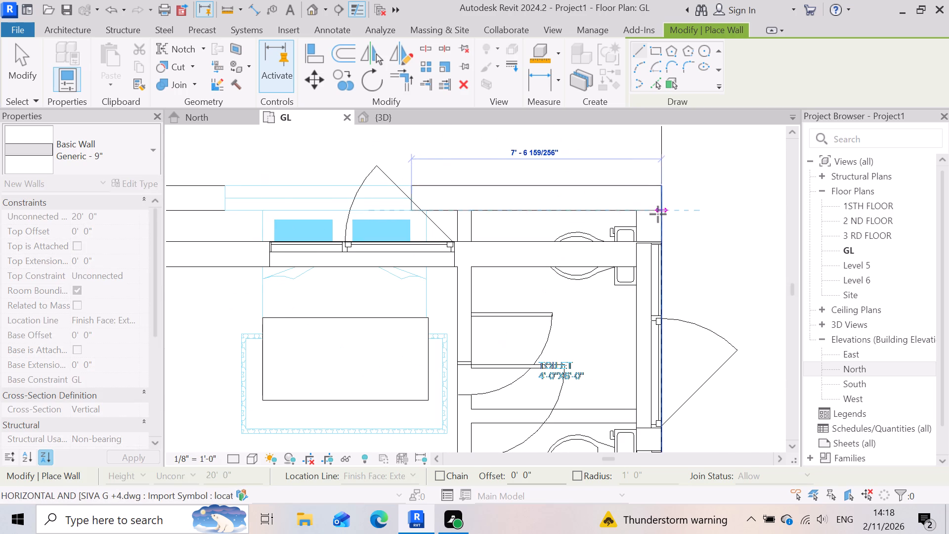
scroll(661, 221, up, 3)
scroll(661, 221, down, 1)
scroll(661, 221, up, 2)
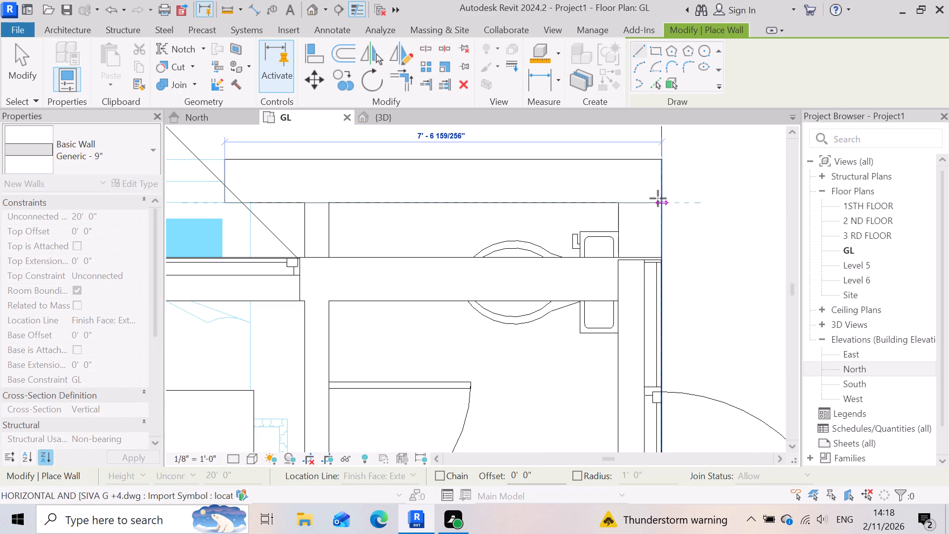
click(658, 198)
Draw a short Generic - 9" return wall, about 11 inches long, from the new rear wall to the existing wall at the toilet corner.
scroll(639, 268, up, 4)
click(602, 157)
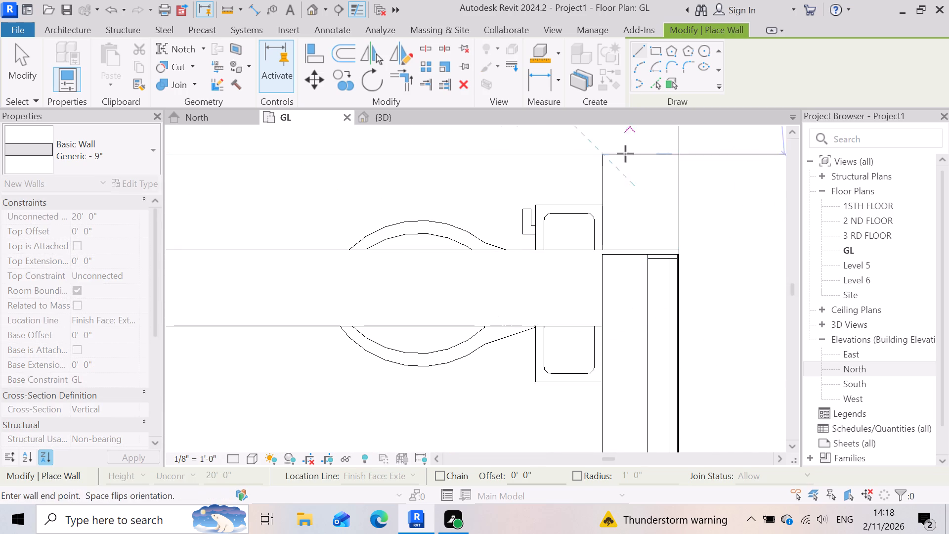
click(608, 245)
key(Escape)
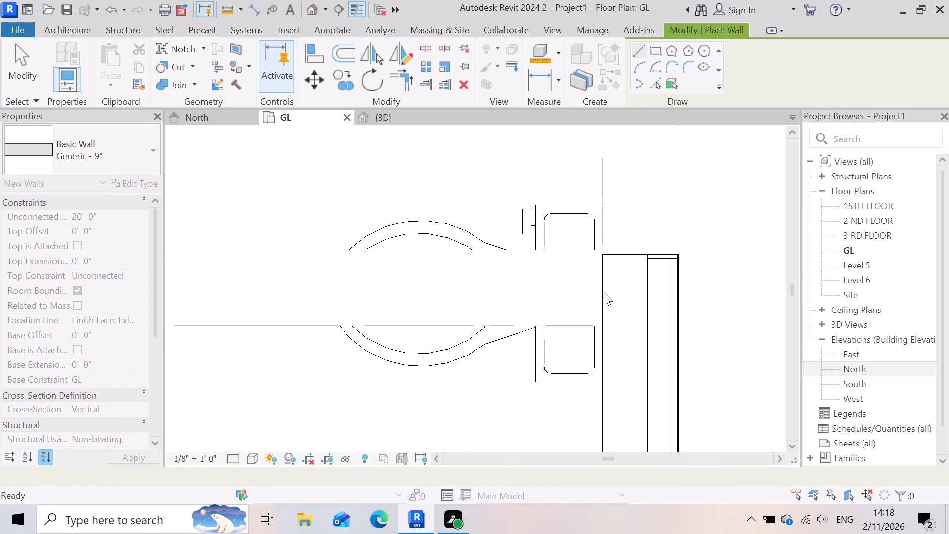
Draw a Generic - 9" wall about 10'-2" long on the drawing's rear wall, between the left and right bedroom windows.
scroll(646, 320, down, 4)
scroll(647, 296, up, 4)
scroll(687, 319, down, 3)
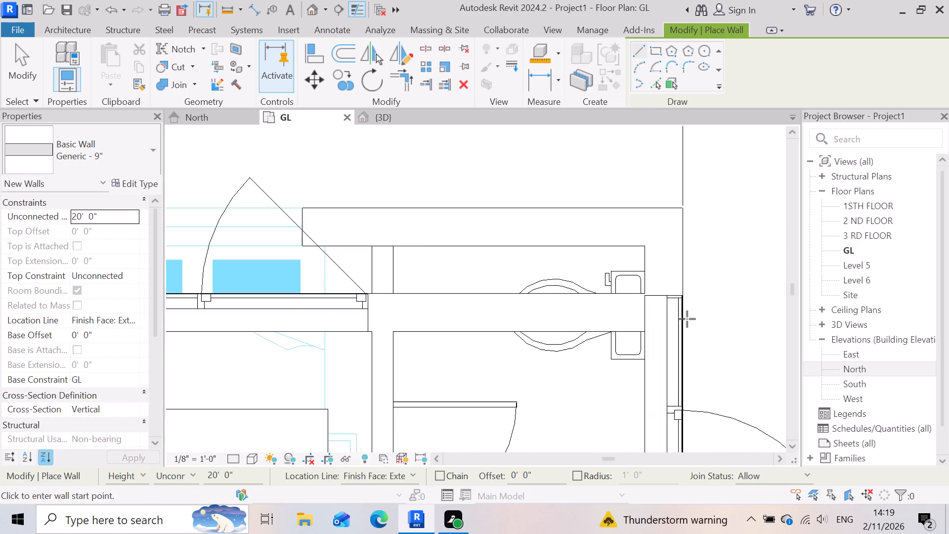
scroll(687, 319, down, 12)
scroll(427, 300, up, 6)
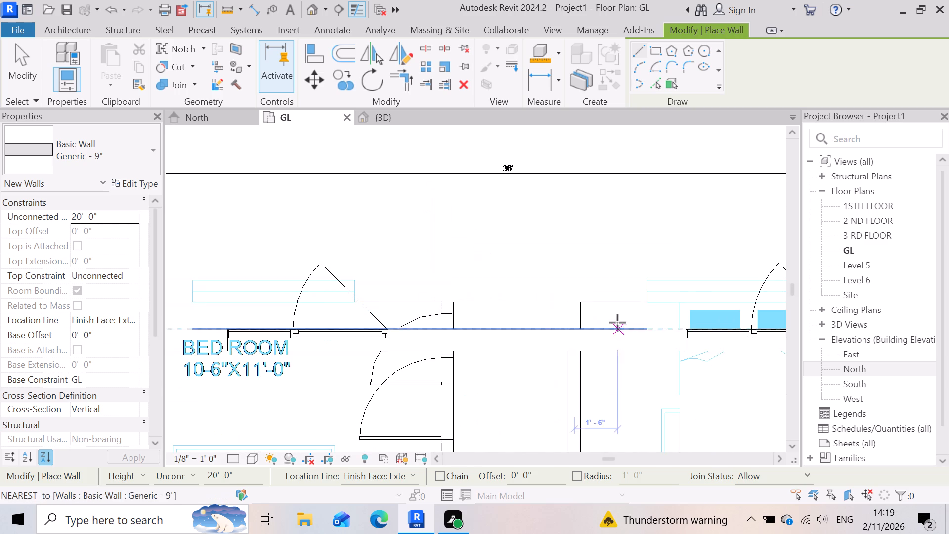
scroll(617, 320, down, 5)
scroll(472, 298, up, 6)
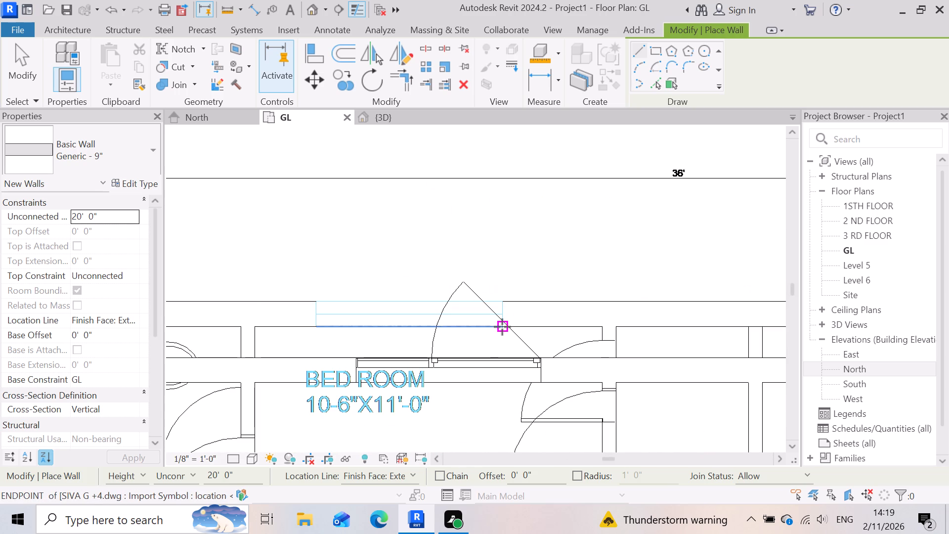
click(502, 327)
key(space)
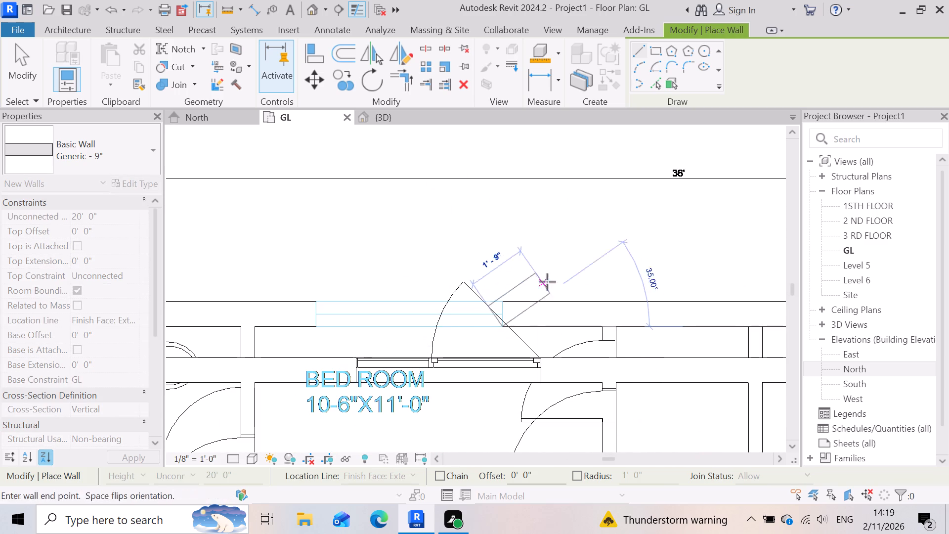
scroll(628, 325, down, 9)
scroll(678, 315, up, 7)
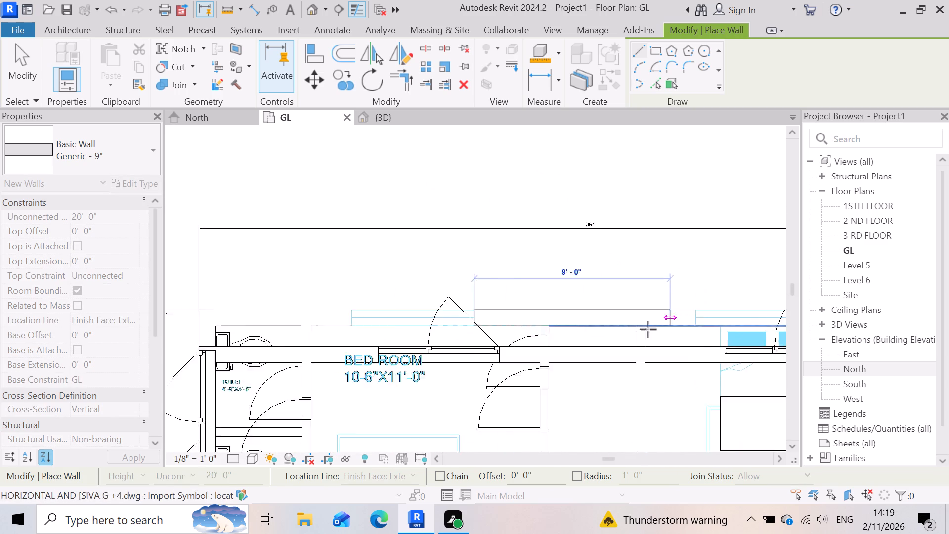
click(699, 330)
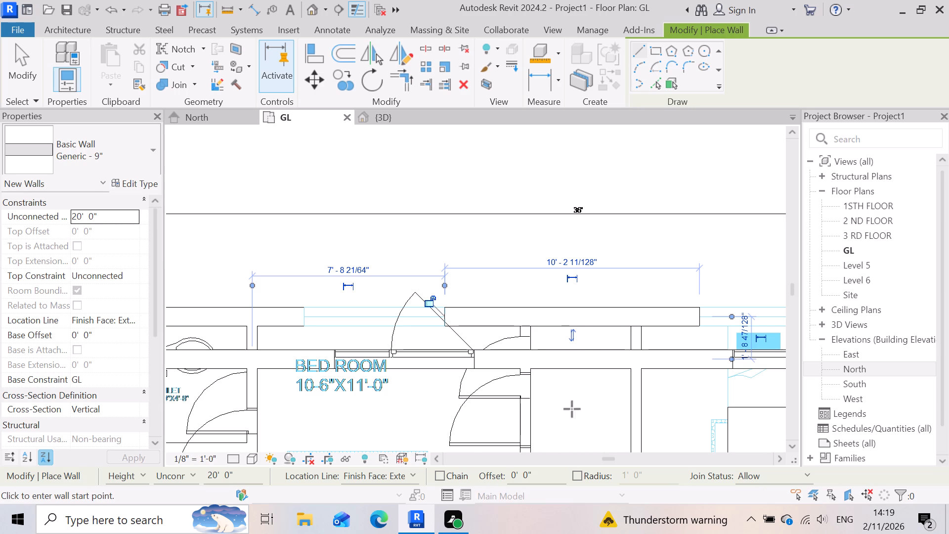
Draw a Generic - 9" wall about 7'-0" long on the drawing's rear wall, from the left bedroom window's edge to the outer toilet corner.
scroll(641, 347, down, 9)
scroll(418, 344, up, 13)
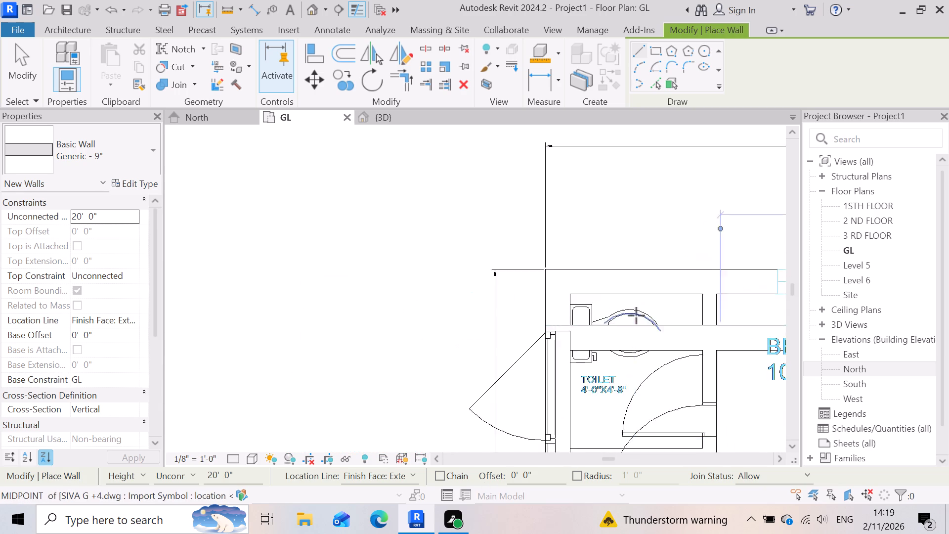
scroll(636, 315, up, 2)
scroll(492, 347, down, 7)
scroll(611, 342, up, 4)
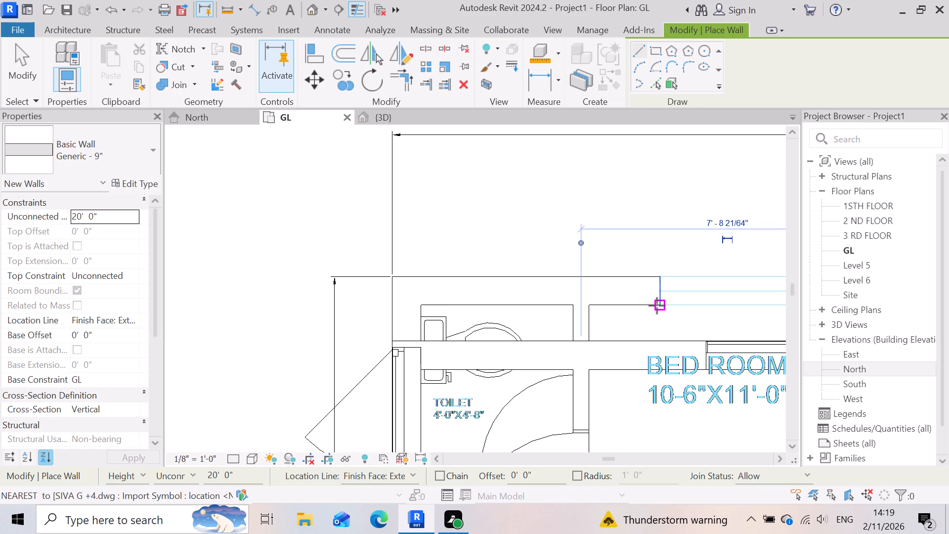
click(657, 306)
scroll(657, 306, down, 4)
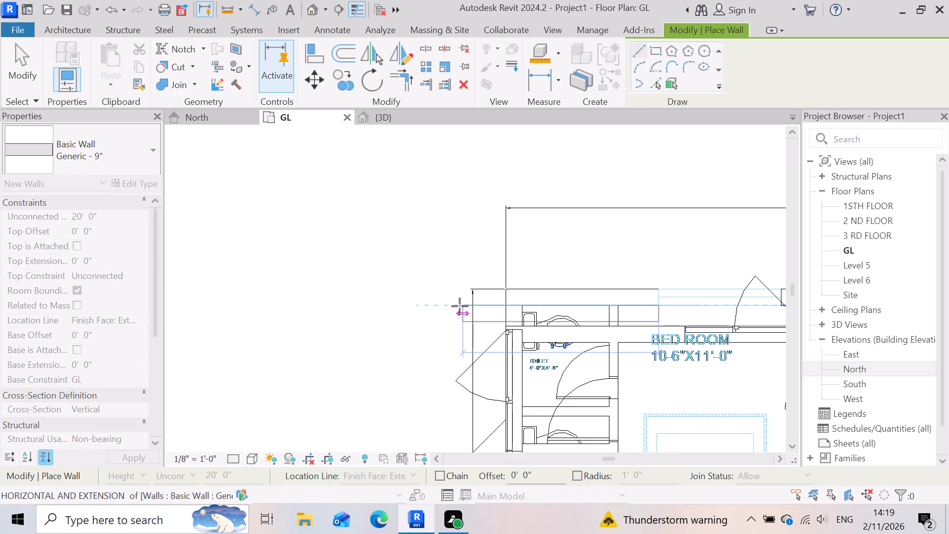
key(space)
scroll(447, 326, up, 6)
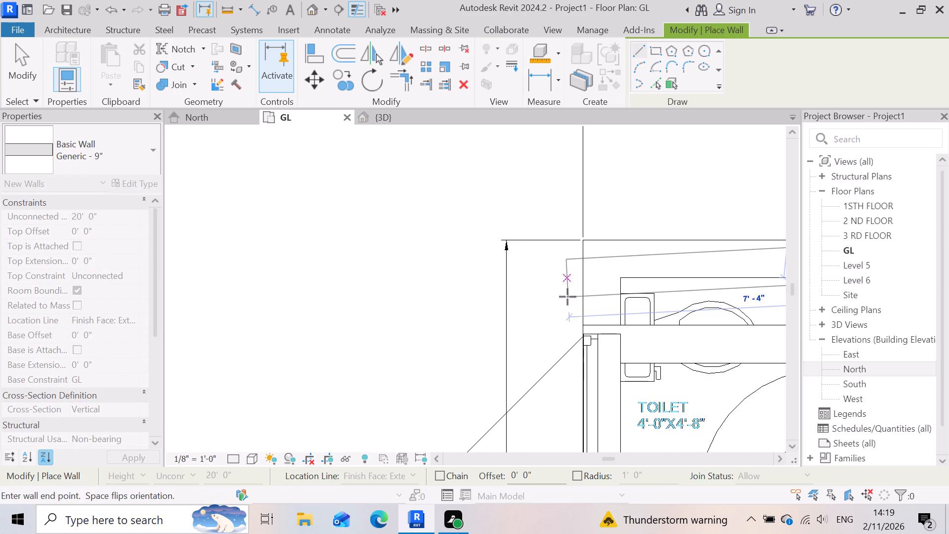
click(585, 278)
Draw a short Generic - 9" return wall, about 1'-1" long, from the existing side wall to the new rear wall at the left toilet corner.
scroll(551, 287, down, 4)
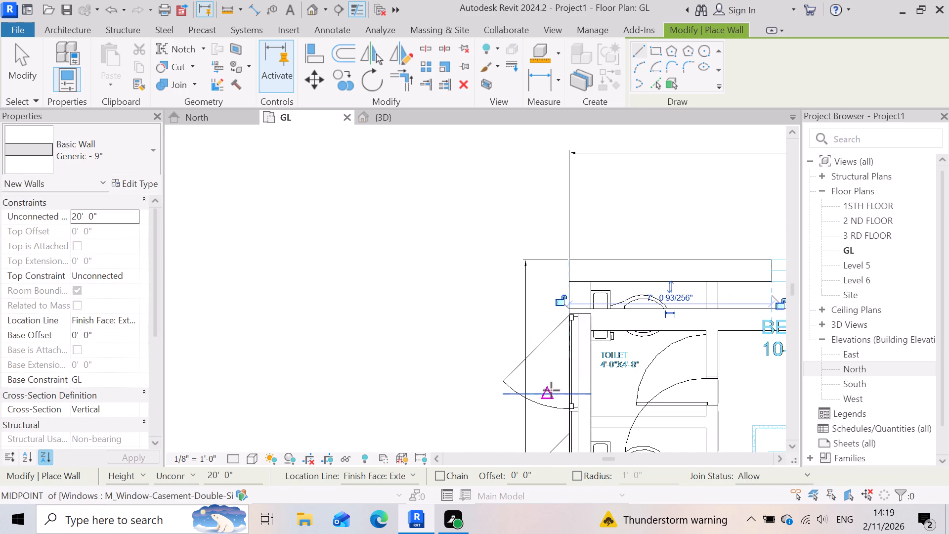
scroll(551, 390, up, 4)
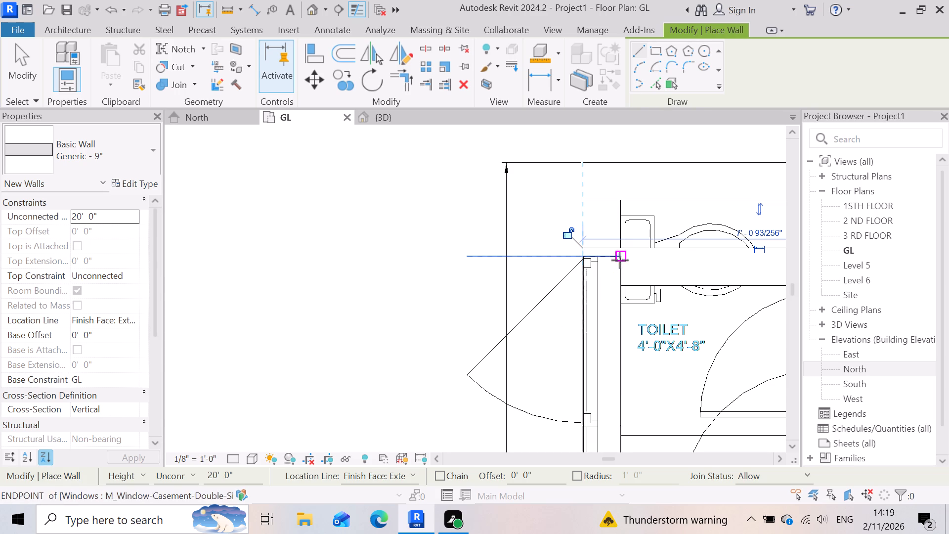
click(620, 260)
key(space)
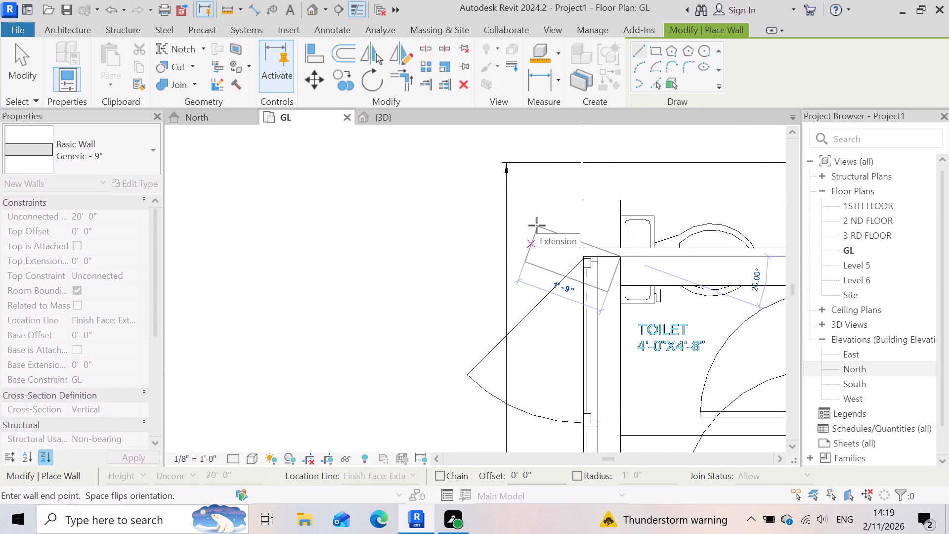
click(619, 202)
key(Escape)
In the 3D view, set the top constraint of the new rear wall behind the left toilet to level 1STH FLOOR.
scroll(537, 300, down, 5)
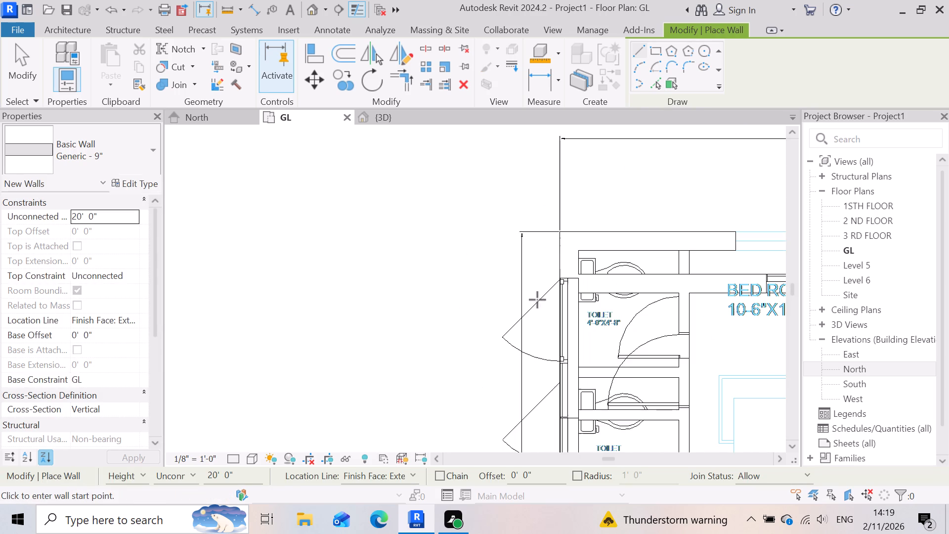
scroll(402, 317, down, 5)
scroll(460, 332, down, 4)
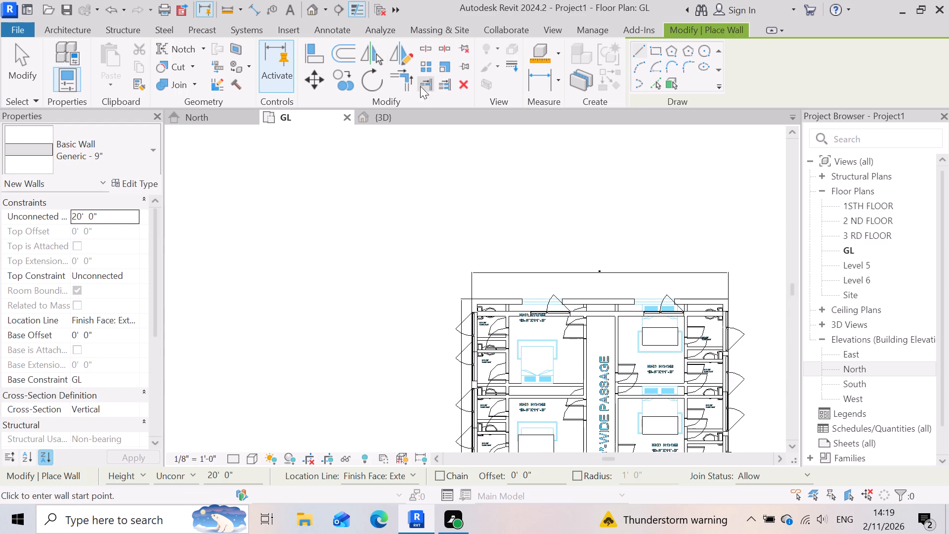
click(421, 115)
scroll(511, 310, down, 4)
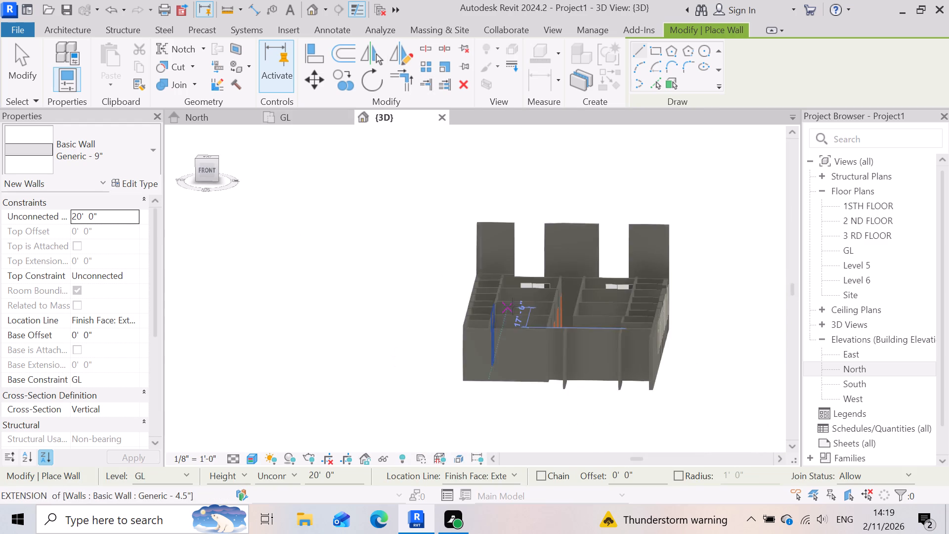
scroll(513, 306, down, 4)
scroll(516, 304, up, 6)
scroll(493, 250, up, 7)
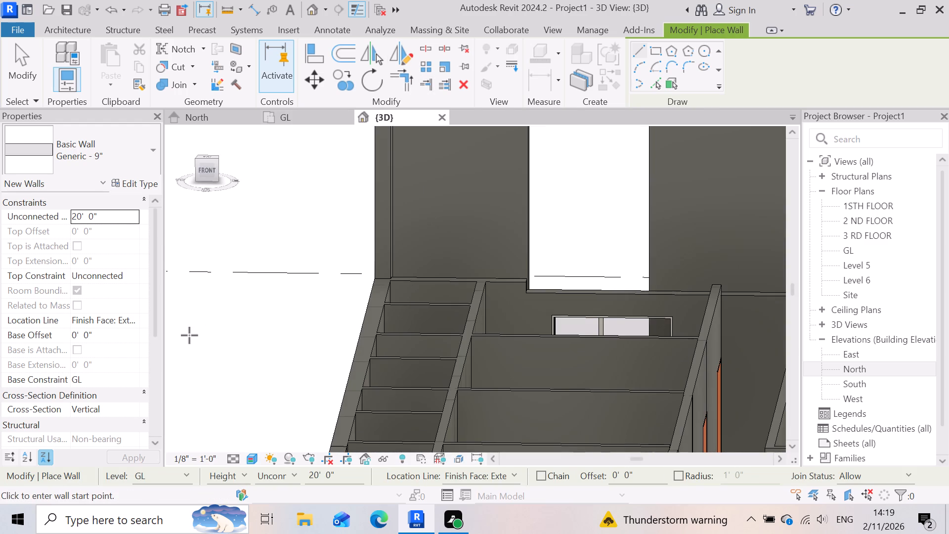
key(Escape)
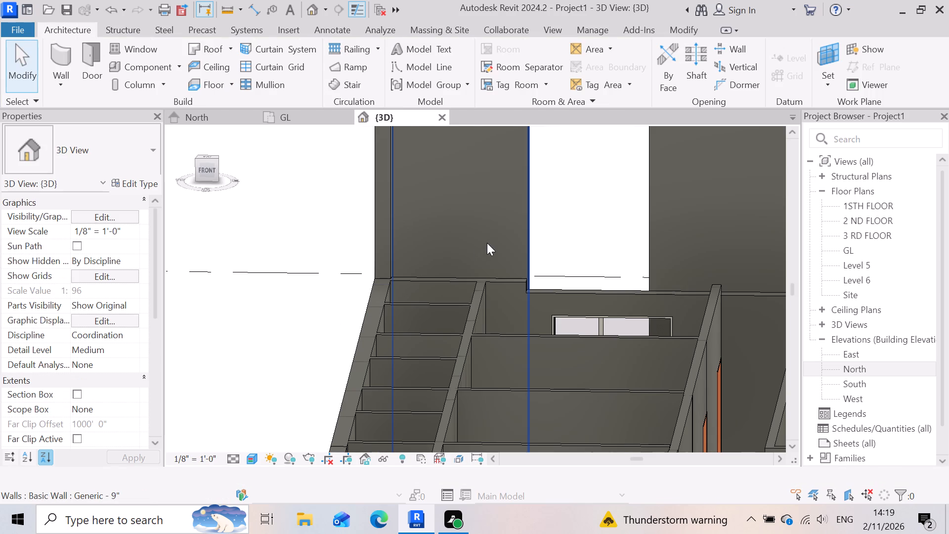
click(487, 243)
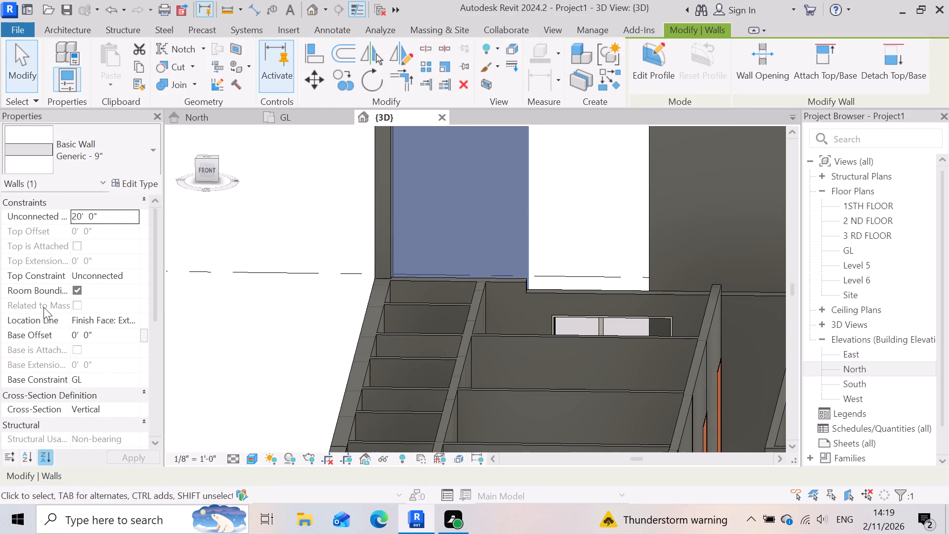
click(112, 275)
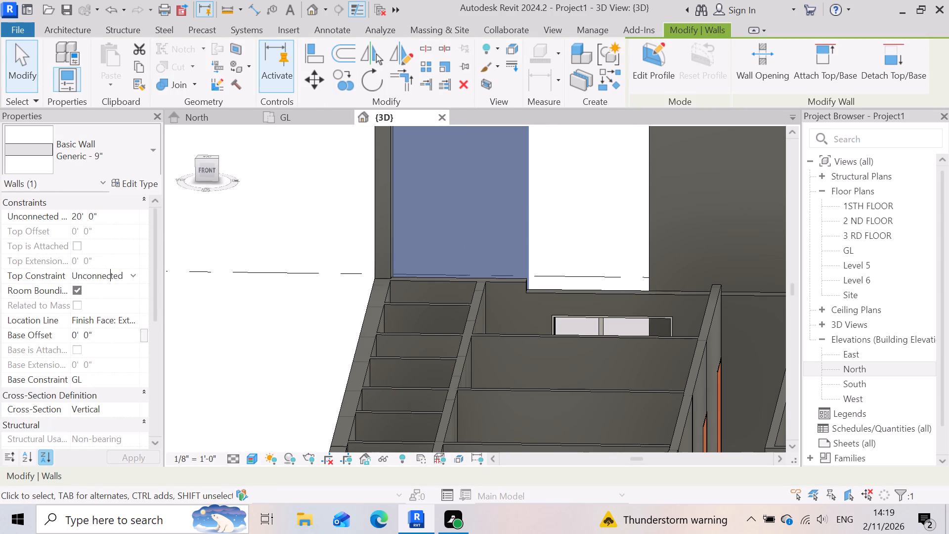
click(134, 275)
click(127, 317)
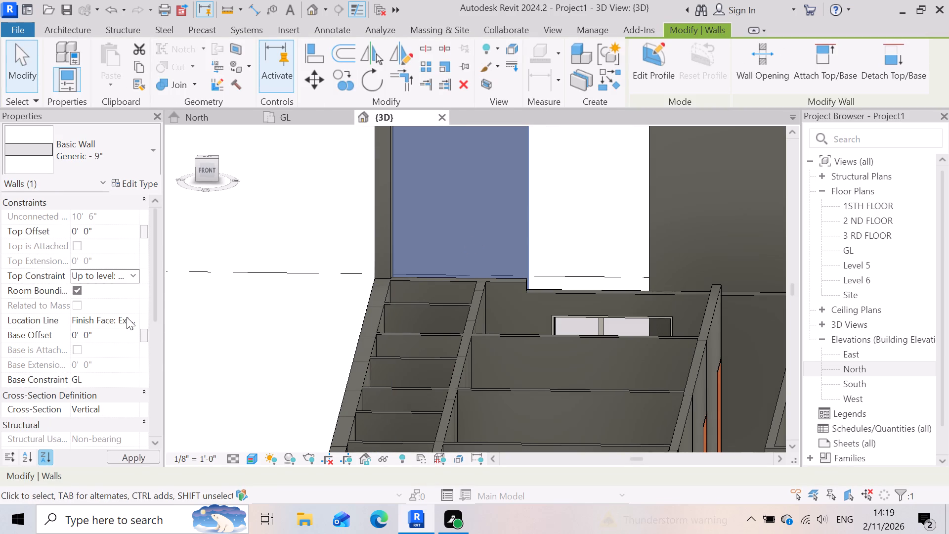
Set the top offset of the rear wall behind the left toilet to -0' 6".
click(105, 230)
text(-6)
key(shift+quotedbl)
key(Return)
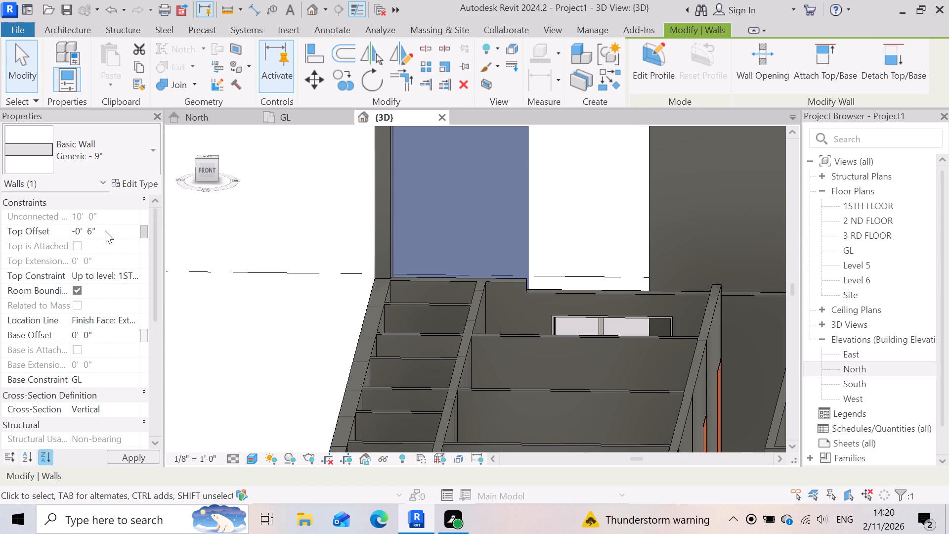
scroll(413, 364, down, 2)
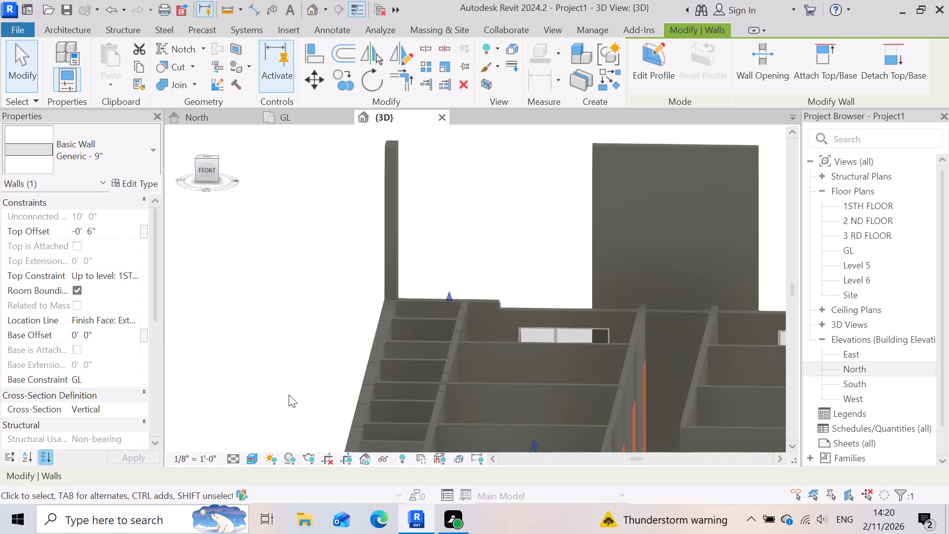
click(270, 397)
Constrain the top of the middle rear wall to level 1STH FLOOR with a top offset of -0' 6".
scroll(371, 260, up, 3)
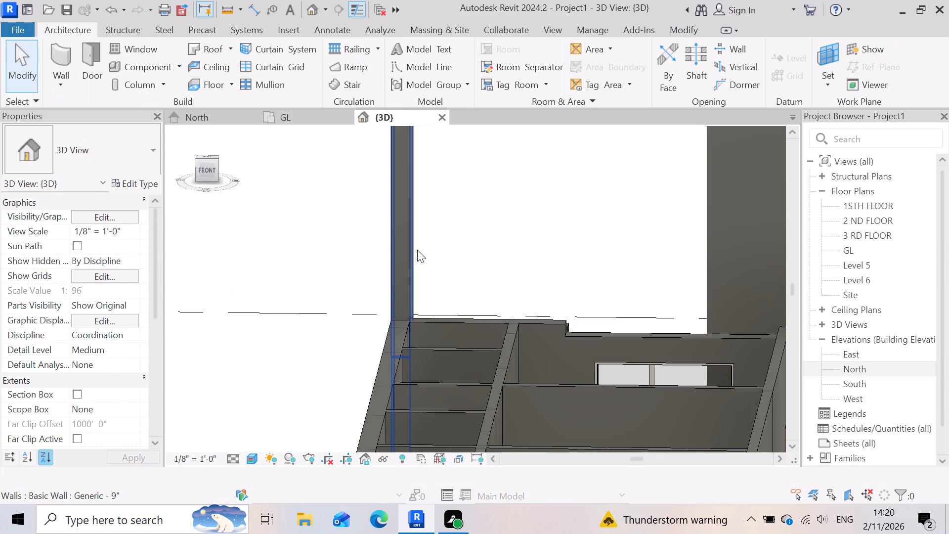
click(417, 250)
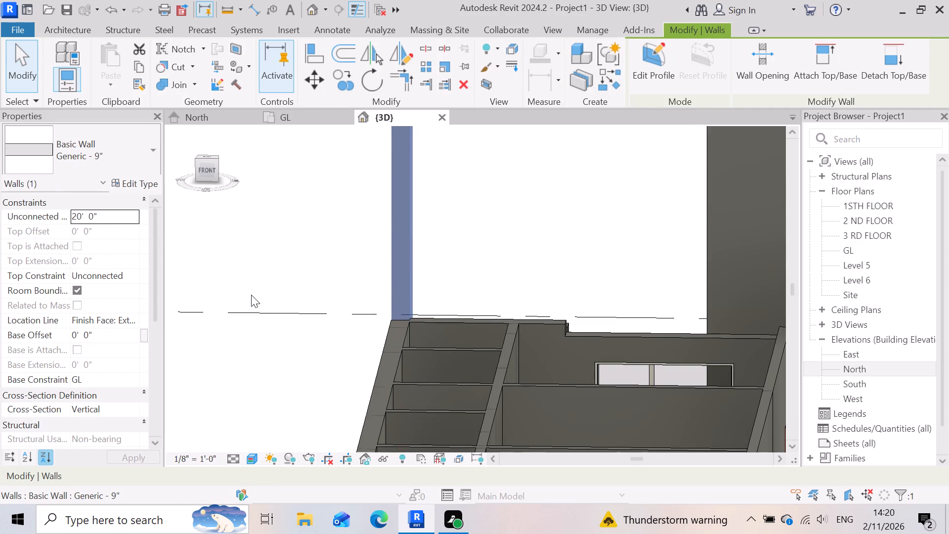
scroll(446, 298, down, 4)
click(698, 280)
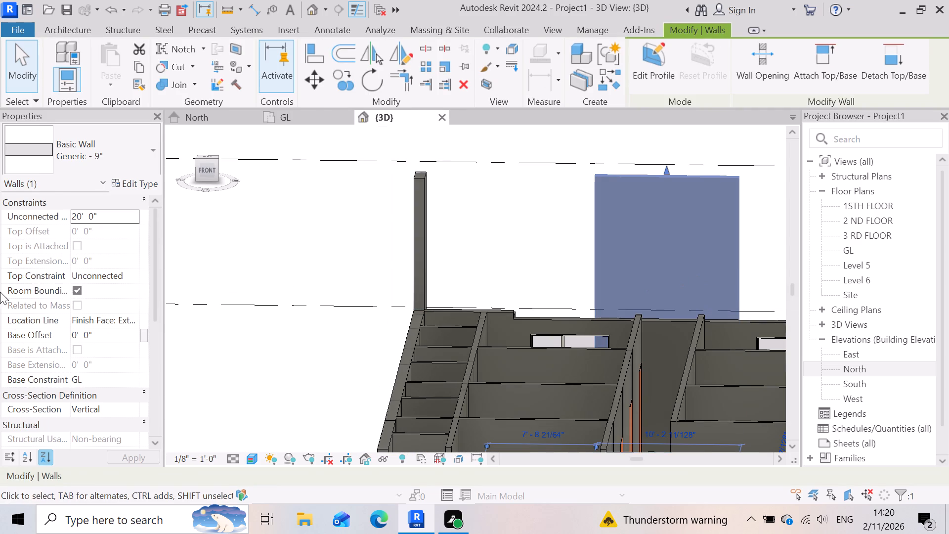
click(133, 285)
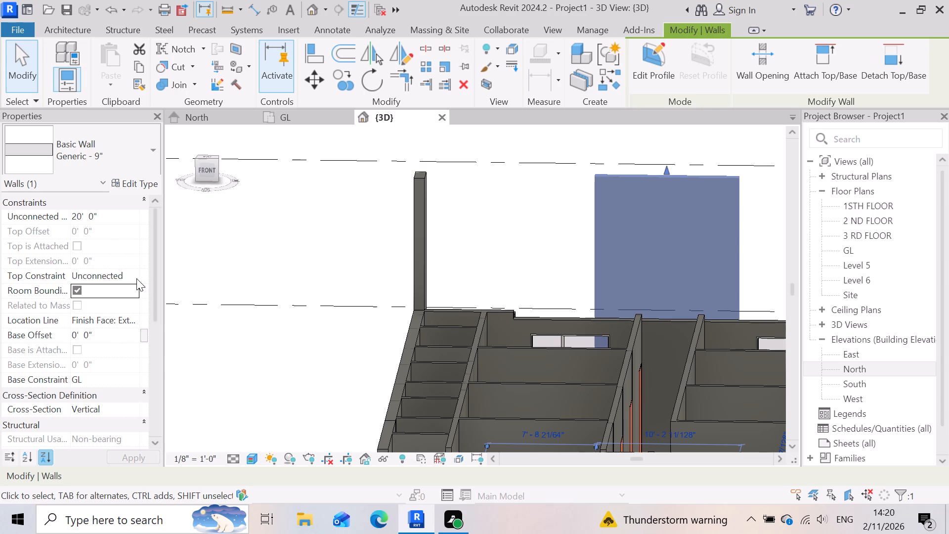
click(136, 278)
click(151, 311)
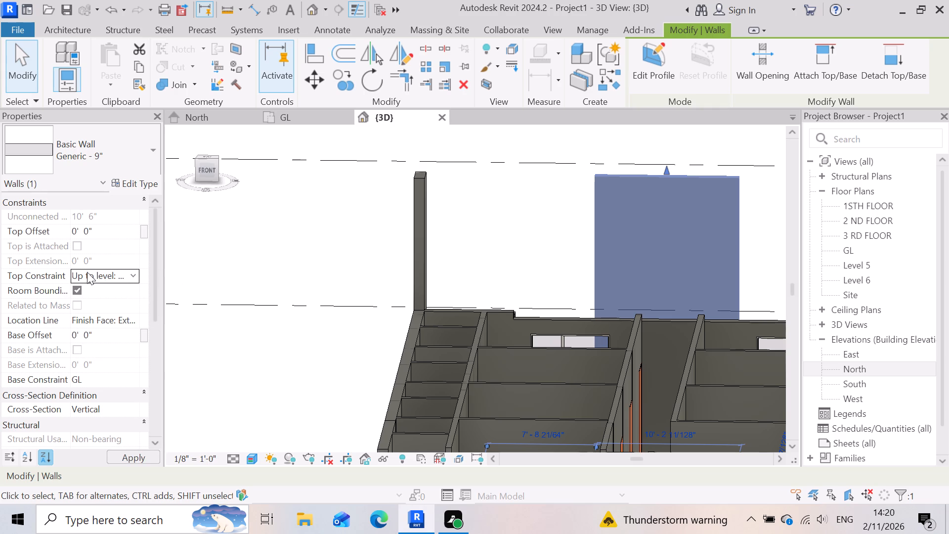
click(122, 271)
click(122, 231)
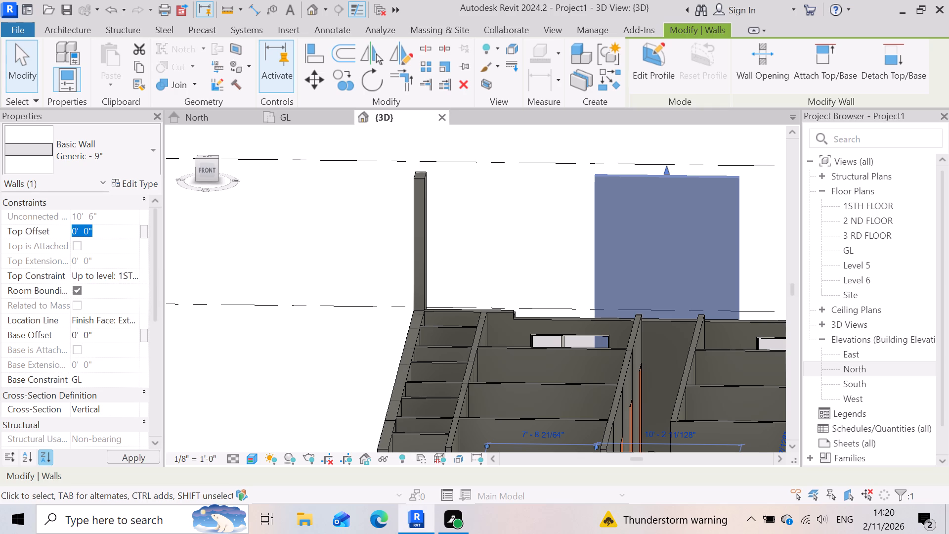
text(-6)
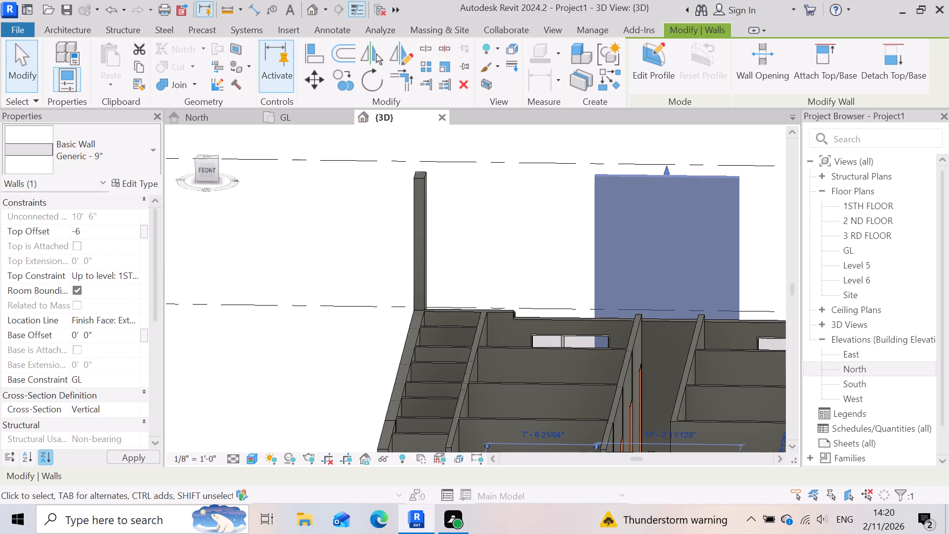
key(shift+quotedbl)
key(Return)
scroll(334, 357, down, 4)
click(286, 374)
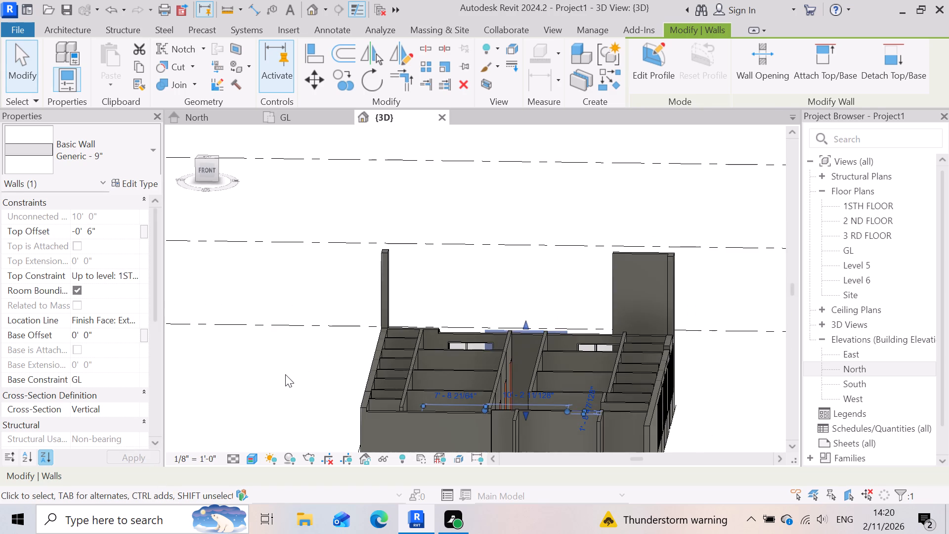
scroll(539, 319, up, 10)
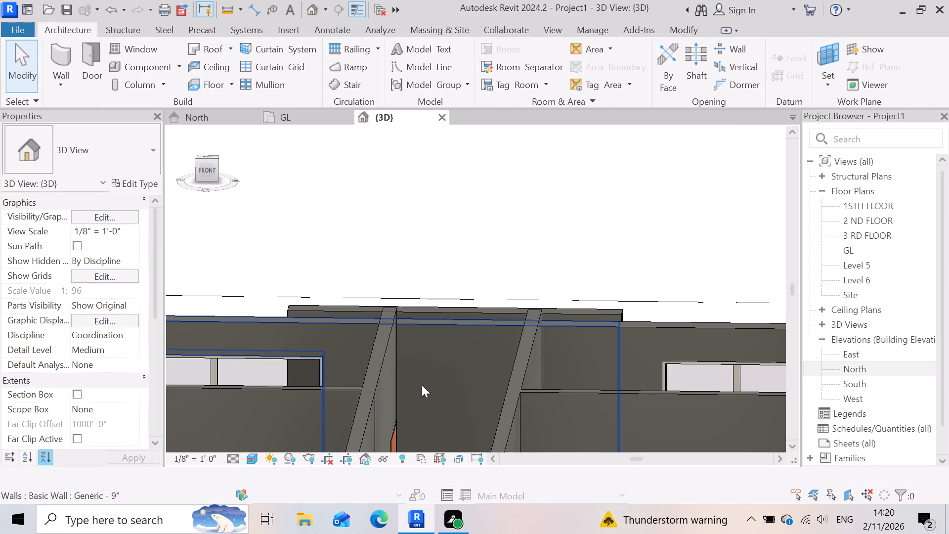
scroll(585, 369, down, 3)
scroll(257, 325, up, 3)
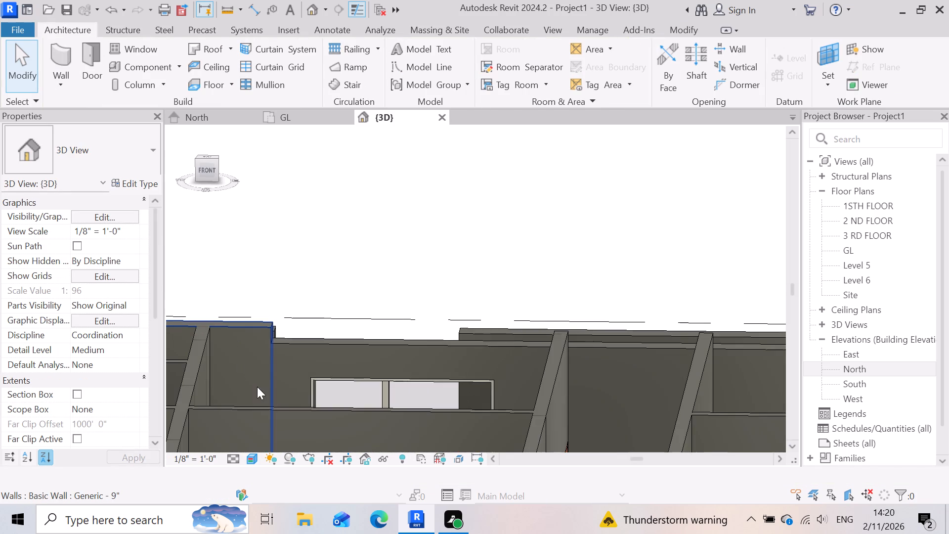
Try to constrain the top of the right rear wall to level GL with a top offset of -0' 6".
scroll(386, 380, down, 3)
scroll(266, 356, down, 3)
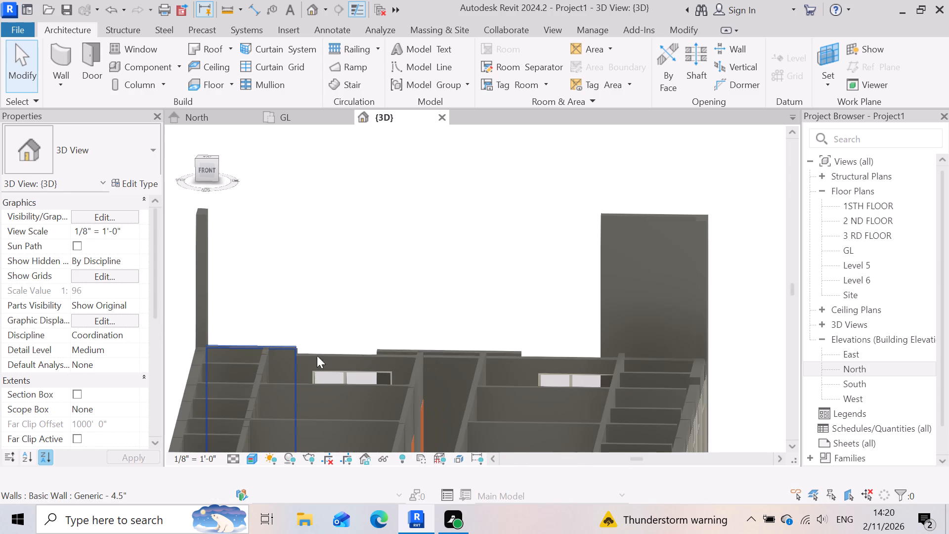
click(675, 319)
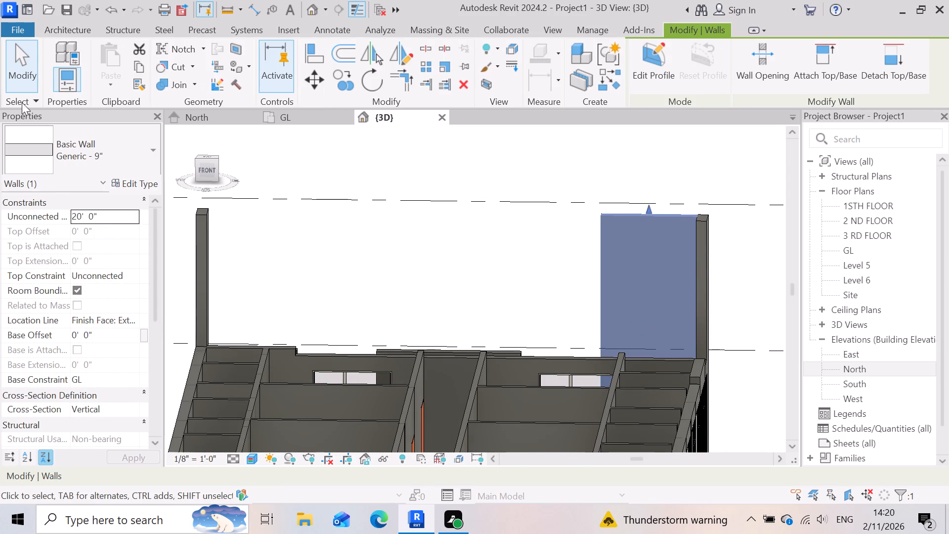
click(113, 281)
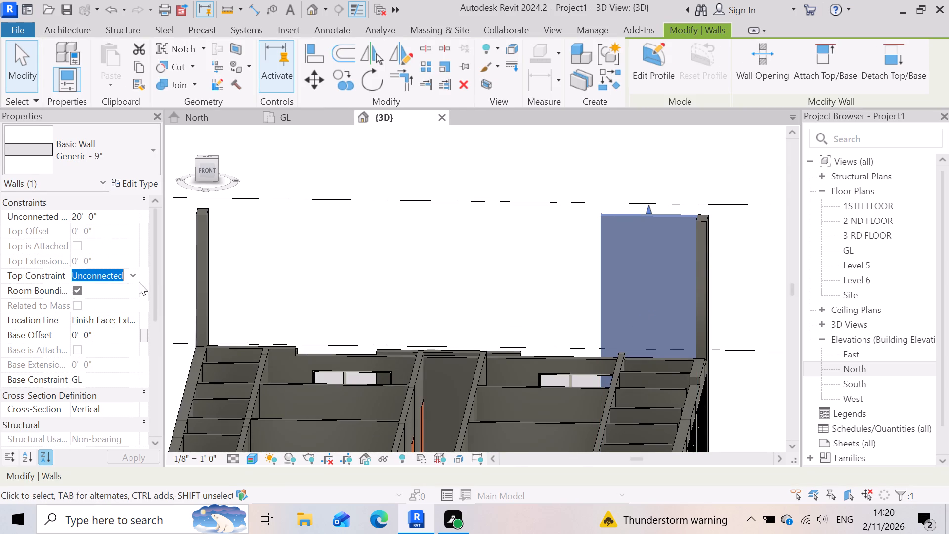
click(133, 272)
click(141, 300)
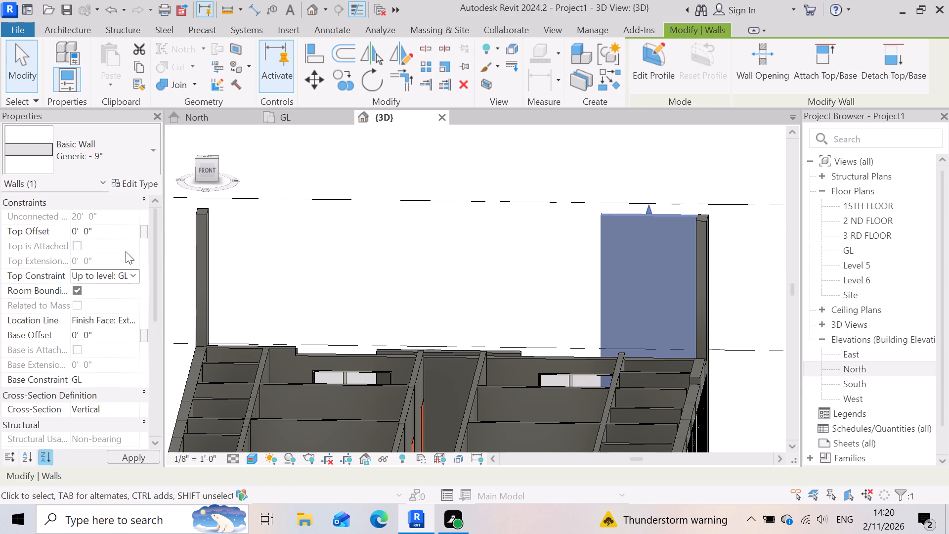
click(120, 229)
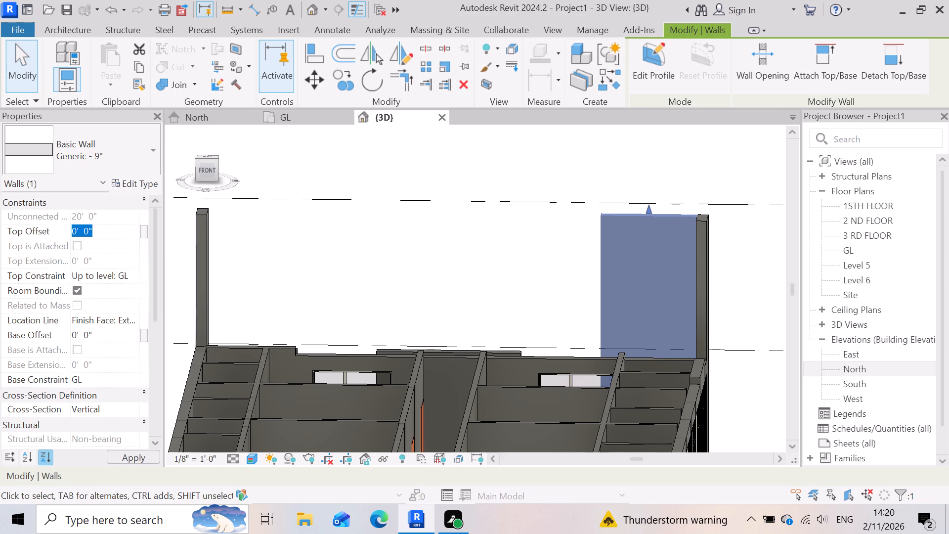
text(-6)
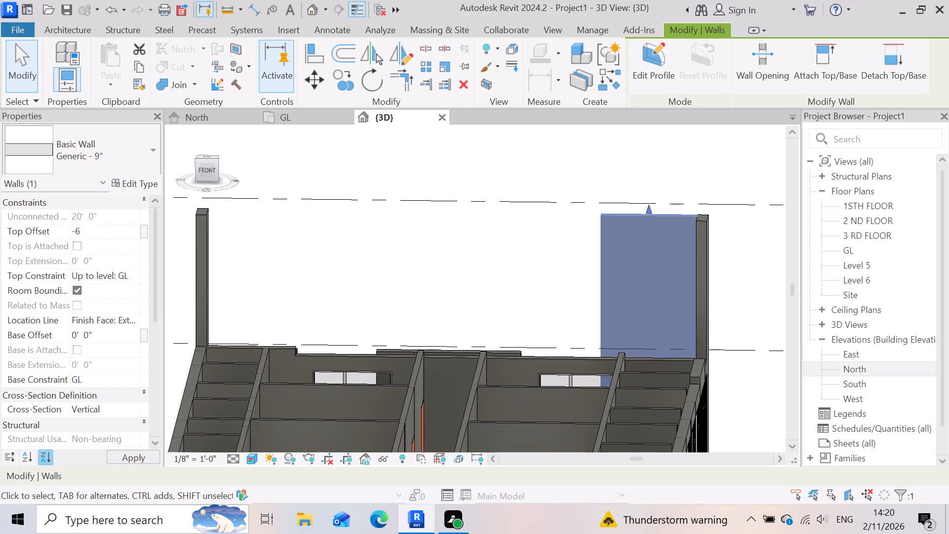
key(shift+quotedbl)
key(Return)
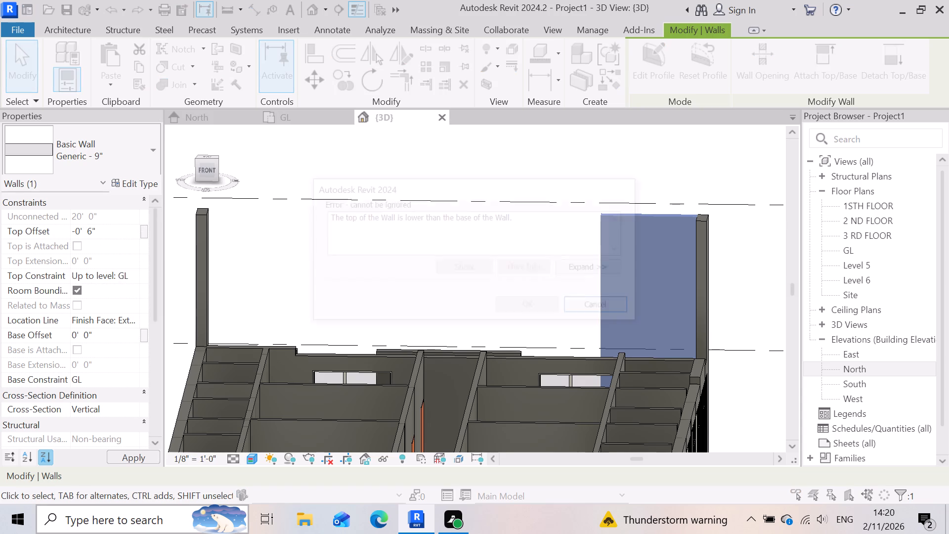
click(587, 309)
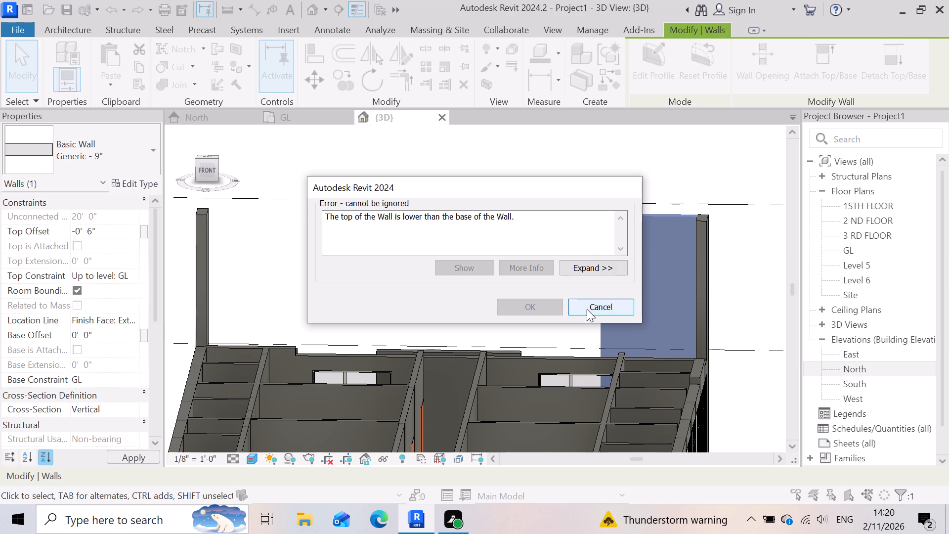
Constrain the top of the right rear wall to level 1STH FLOOR with a top offset of -0' 6".
click(120, 276)
click(136, 278)
click(154, 311)
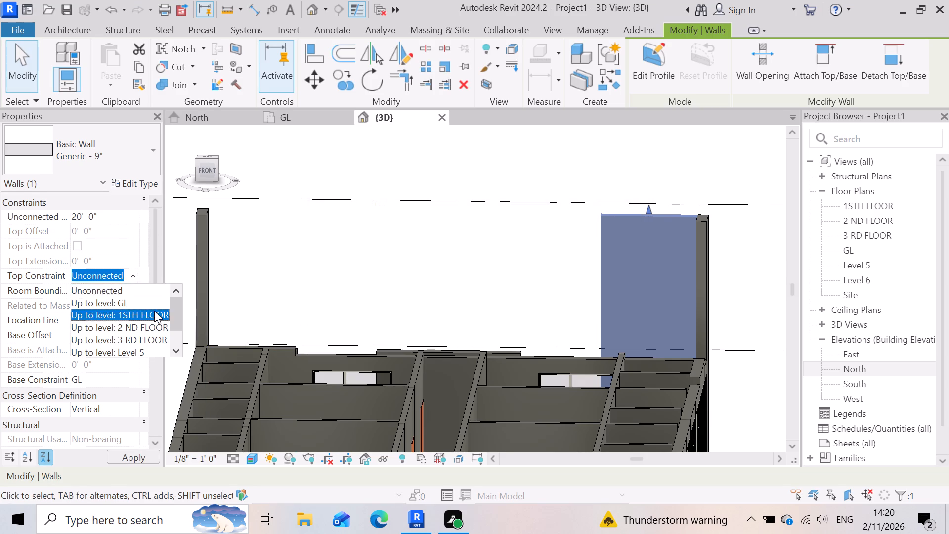
click(120, 231)
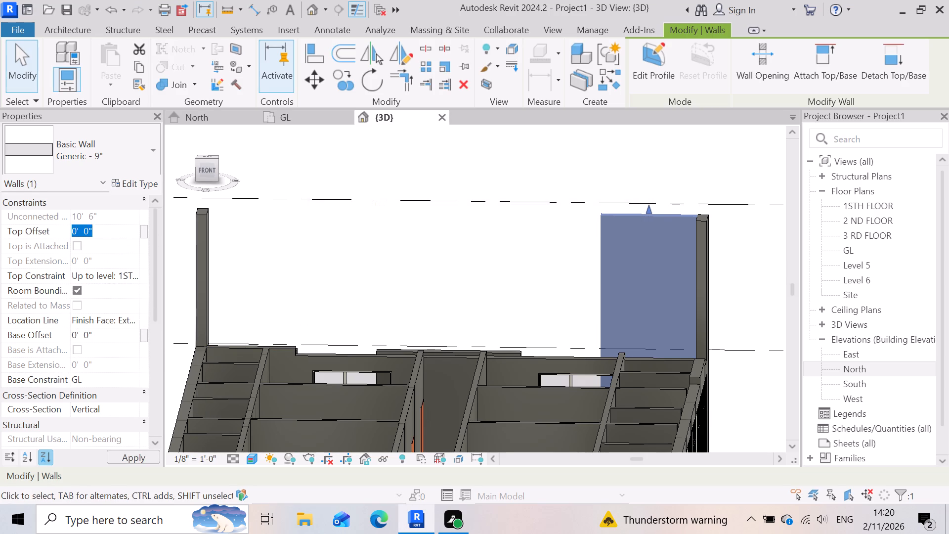
text(-6)
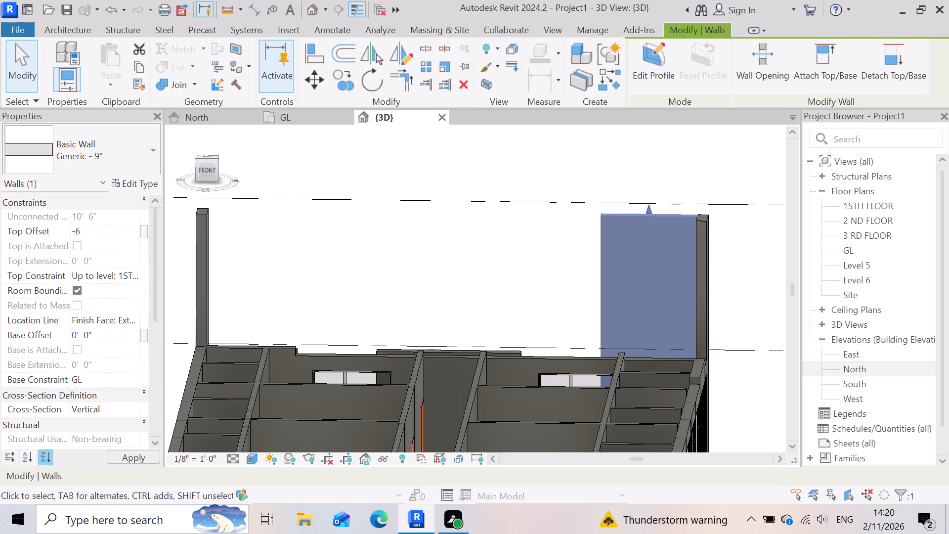
key(shift+quotedbl)
key(Return)
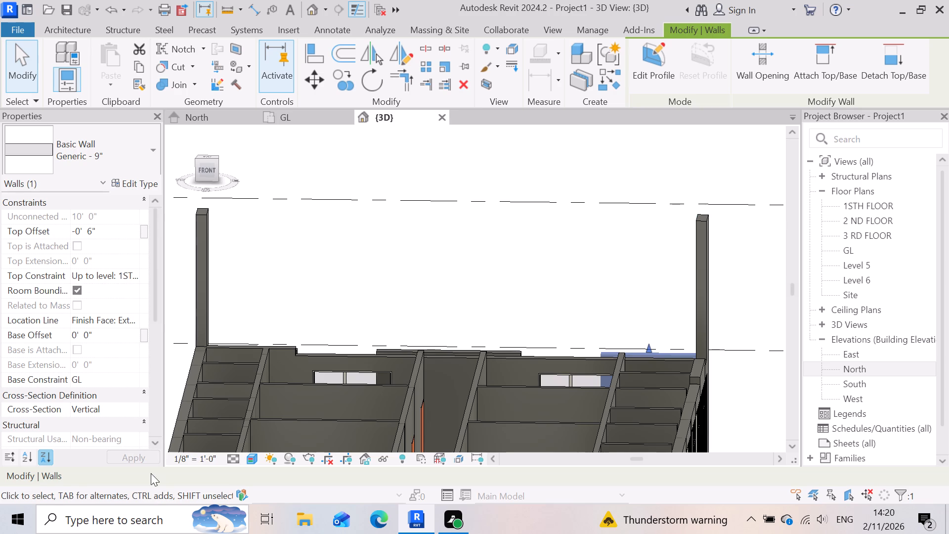
scroll(445, 268, down, 4)
click(631, 349)
Constrain the top of the short return wall at the right rear corner to level 1STH FLOOR with a top offset of -0' 6".
scroll(574, 310, up, 2)
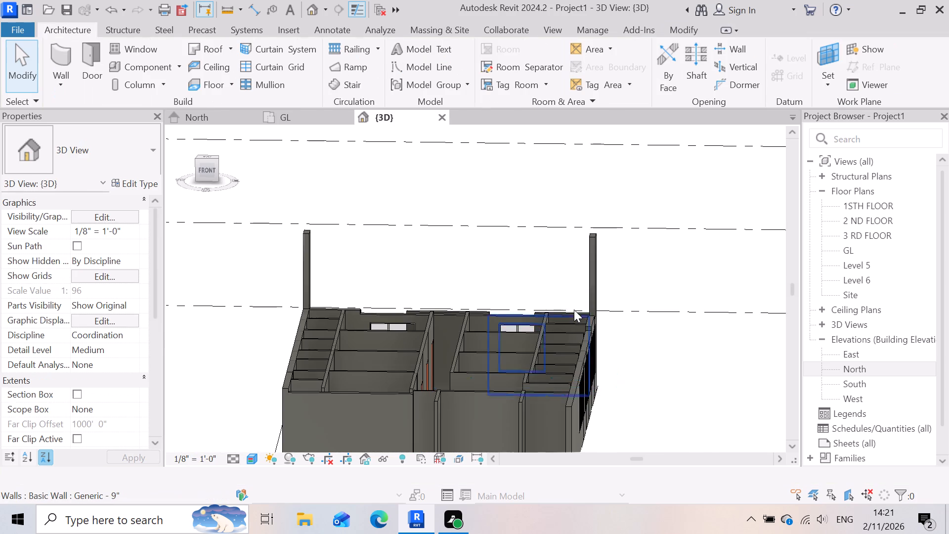
scroll(574, 310, up, 2)
click(603, 278)
scroll(281, 311, up, 2)
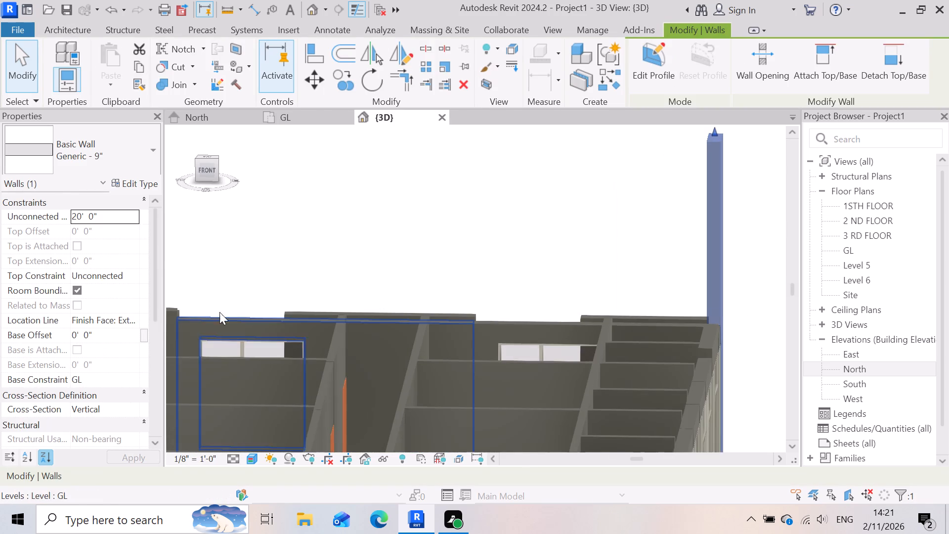
click(135, 278)
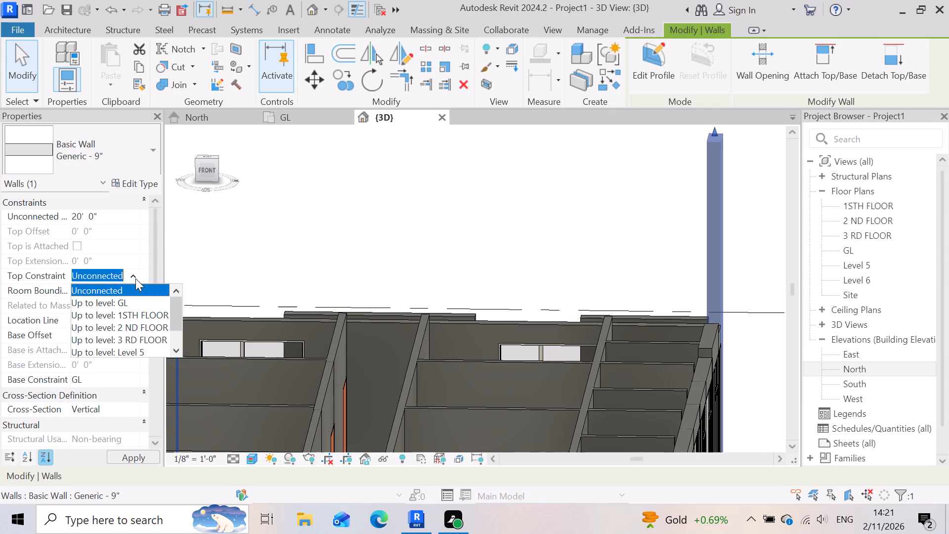
click(142, 310)
click(104, 233)
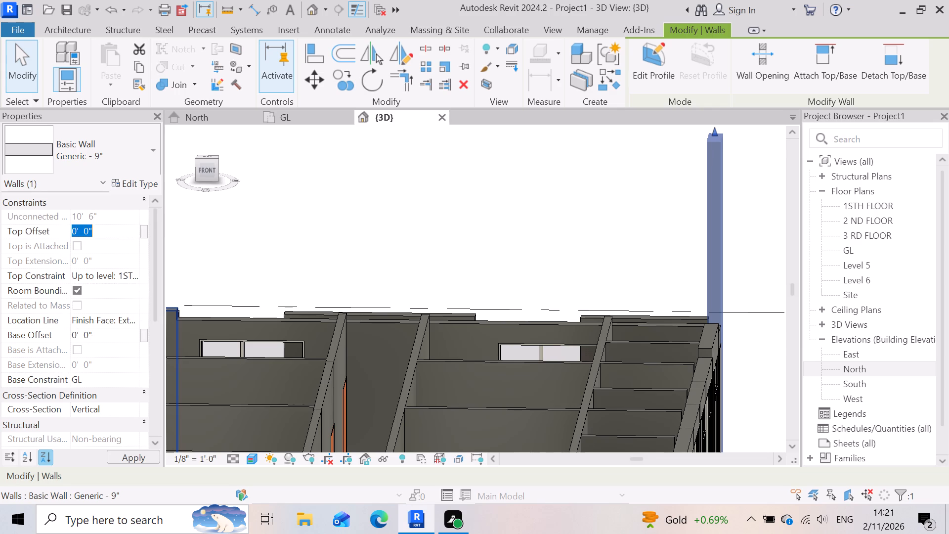
text(-6)
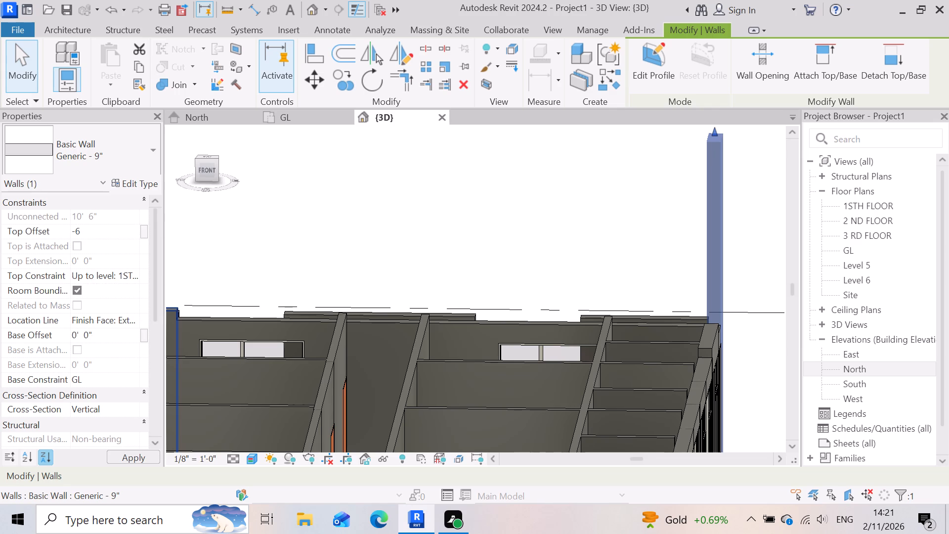
key(shift+quotedbl)
key(Return)
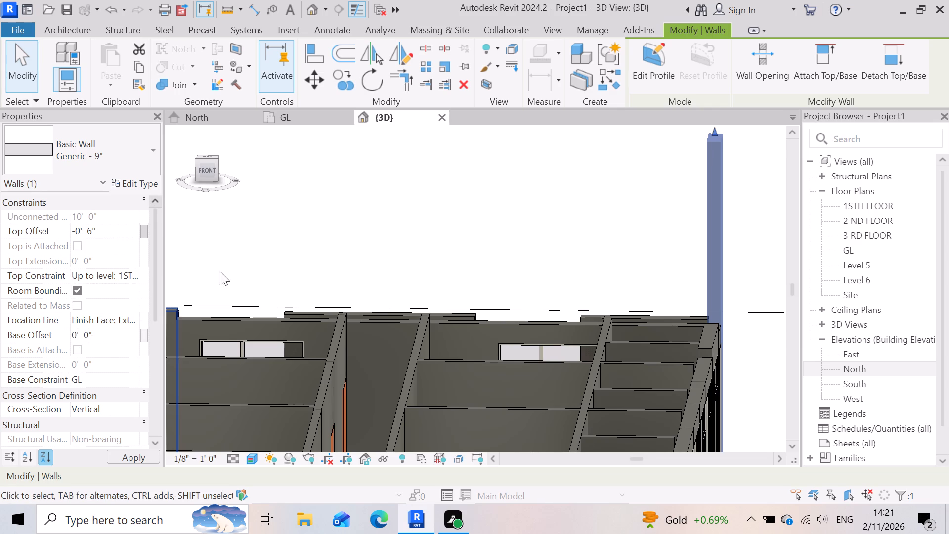
click(747, 339)
Constrain the top of the short return wall at the left rear corner to level 1STH FLOOR with a top offset of -0' 6".
scroll(660, 320, up, 7)
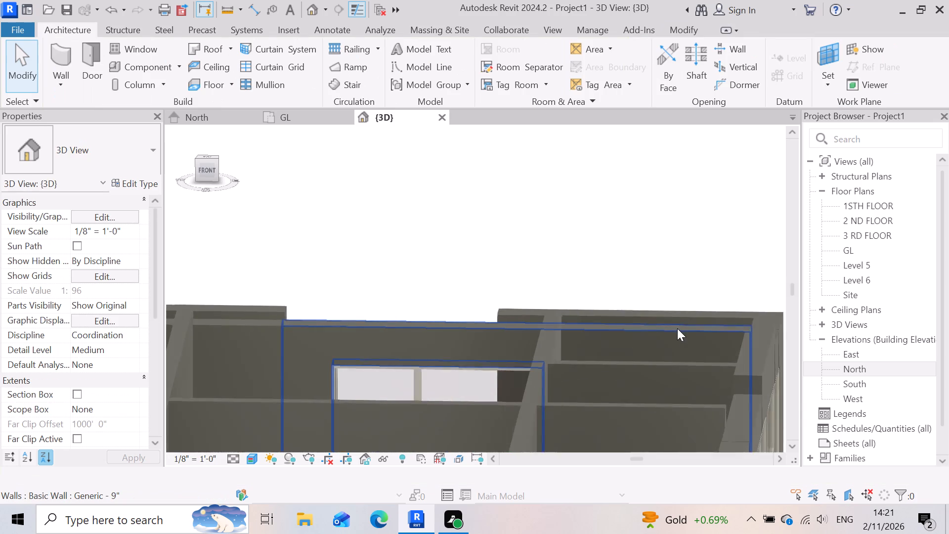
scroll(672, 340, down, 14)
scroll(449, 311, up, 7)
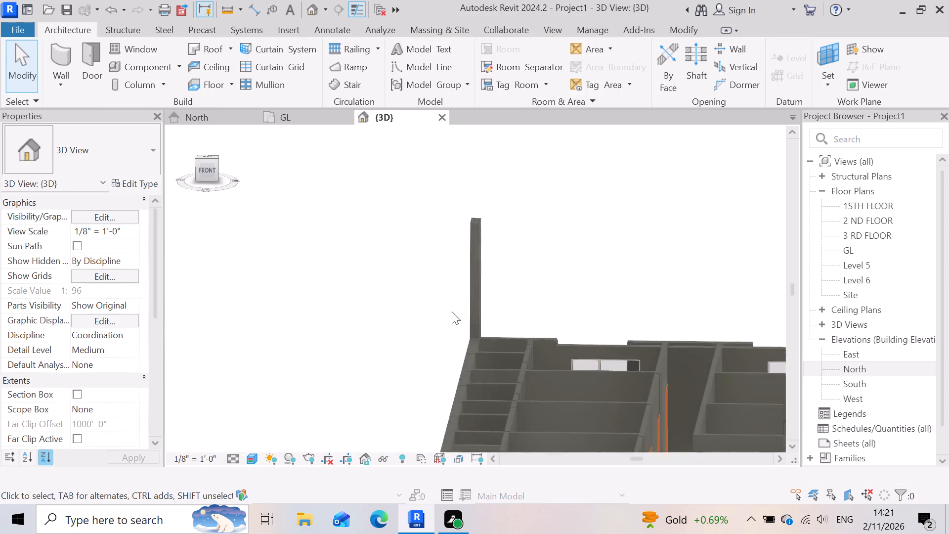
click(488, 290)
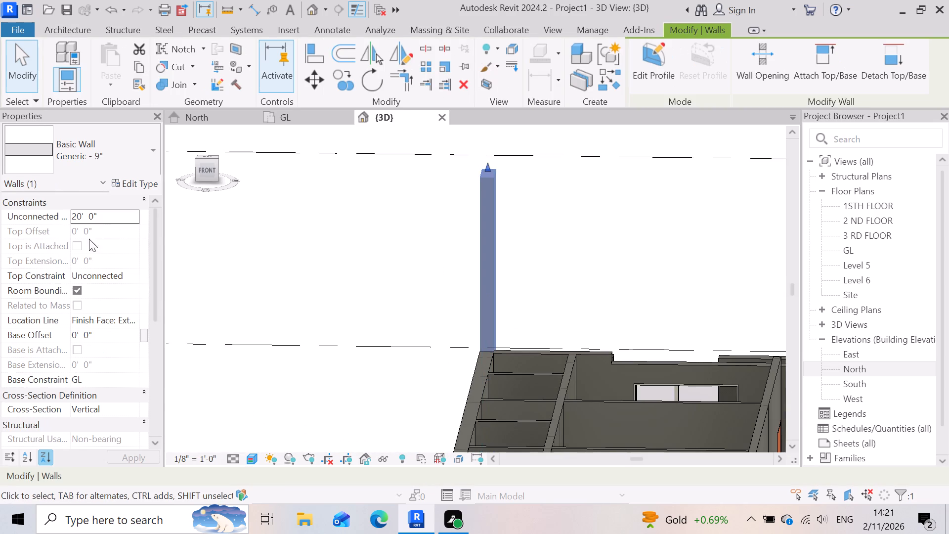
click(135, 280)
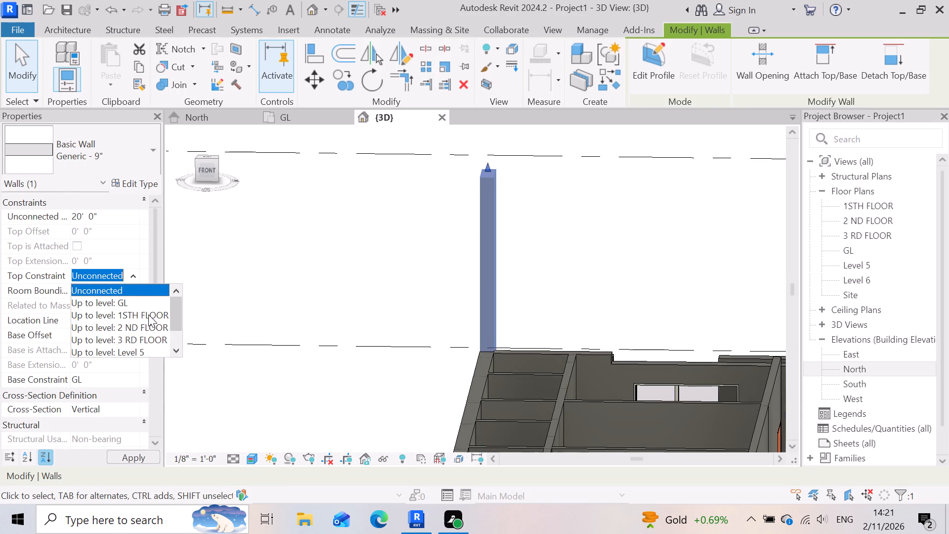
click(148, 313)
click(108, 231)
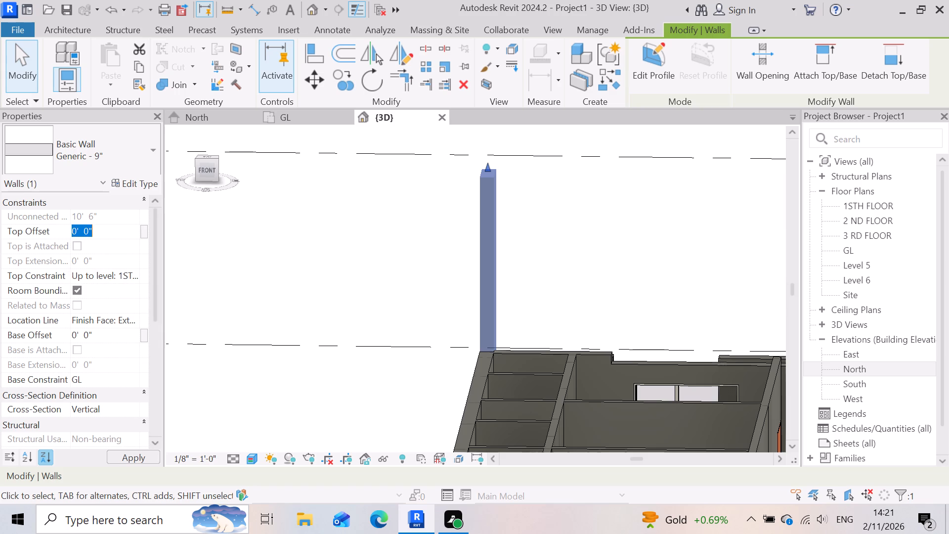
text(-6)
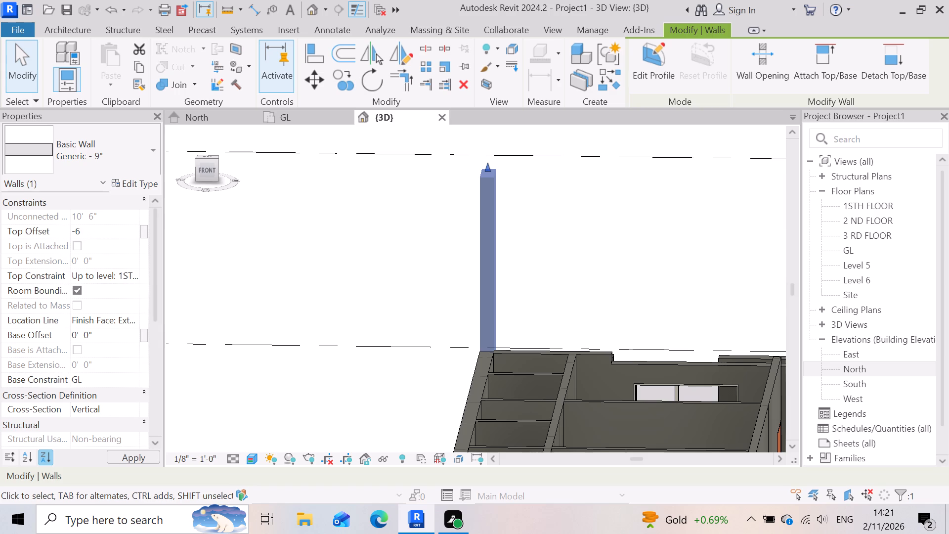
key(shift+quotedbl)
key(Return)
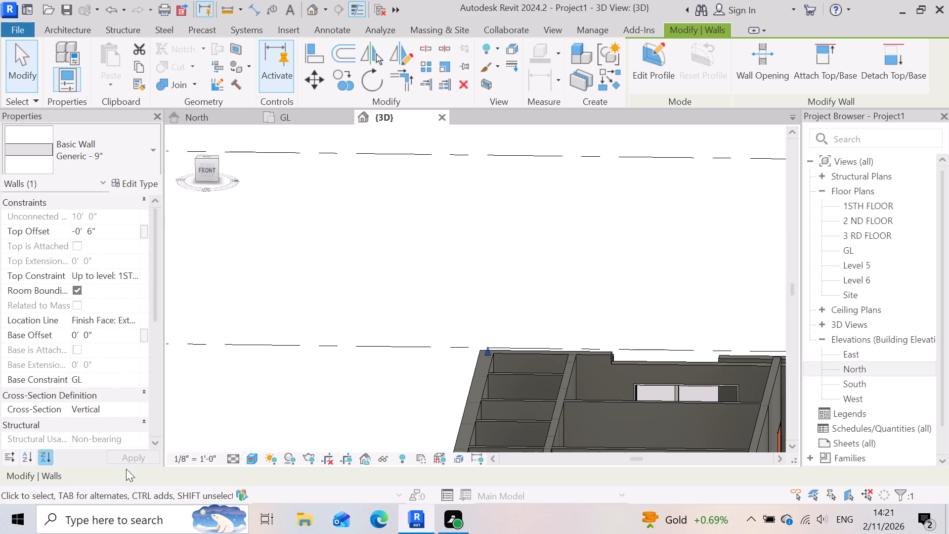
click(126, 457)
scroll(699, 220, down, 4)
click(453, 308)
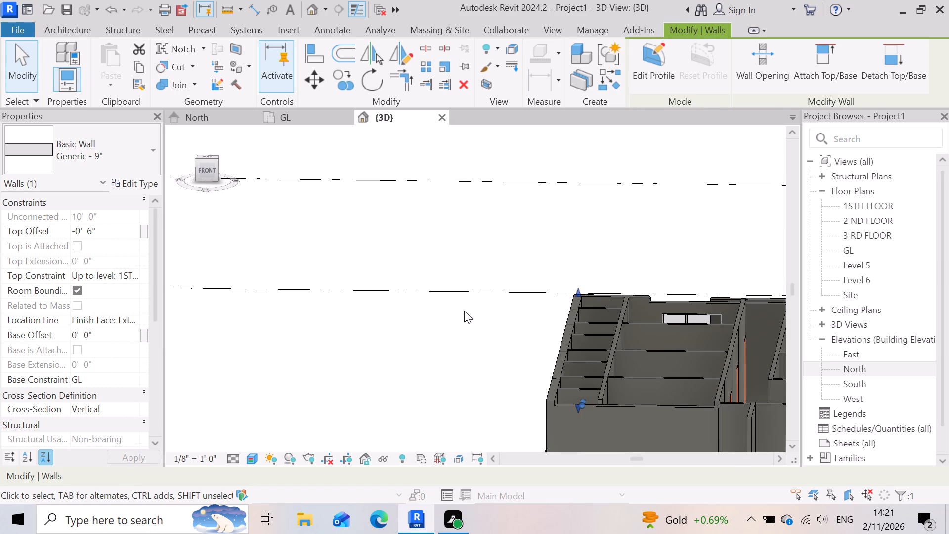
Switch to the GL floor plan around the left rear bedroom's outer wall.
scroll(807, 318, up, 12)
scroll(345, 332, down, 5)
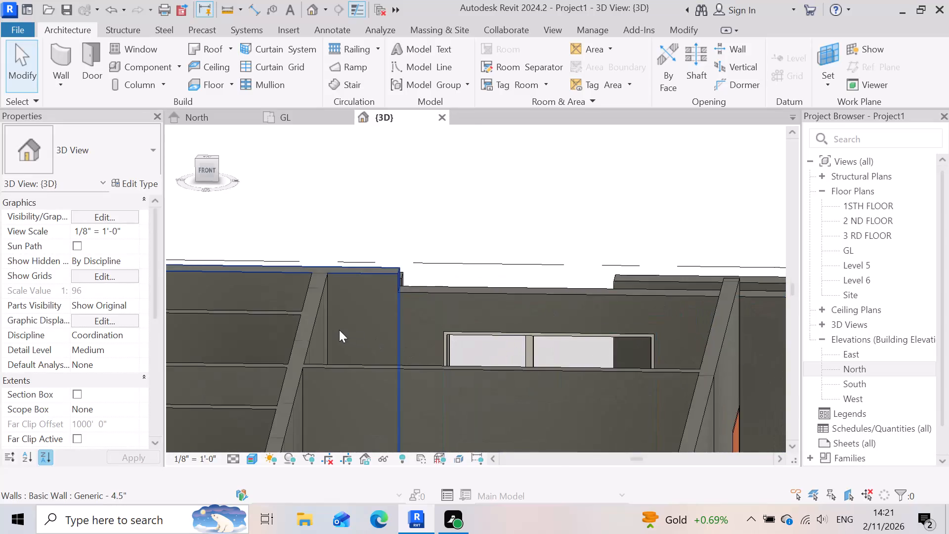
scroll(339, 330, down, 3)
scroll(664, 396, up, 3)
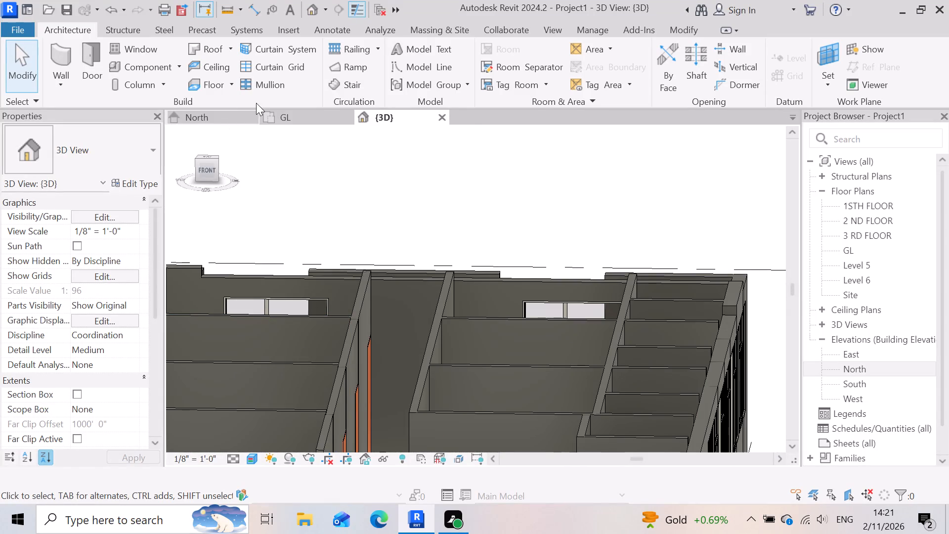
click(316, 117)
scroll(518, 347, down, 3)
scroll(560, 338, up, 6)
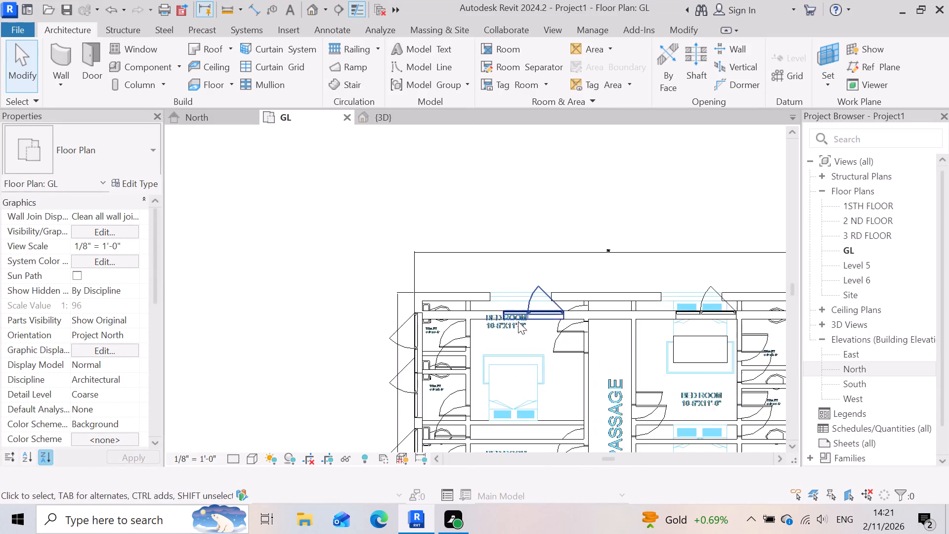
scroll(518, 321, up, 7)
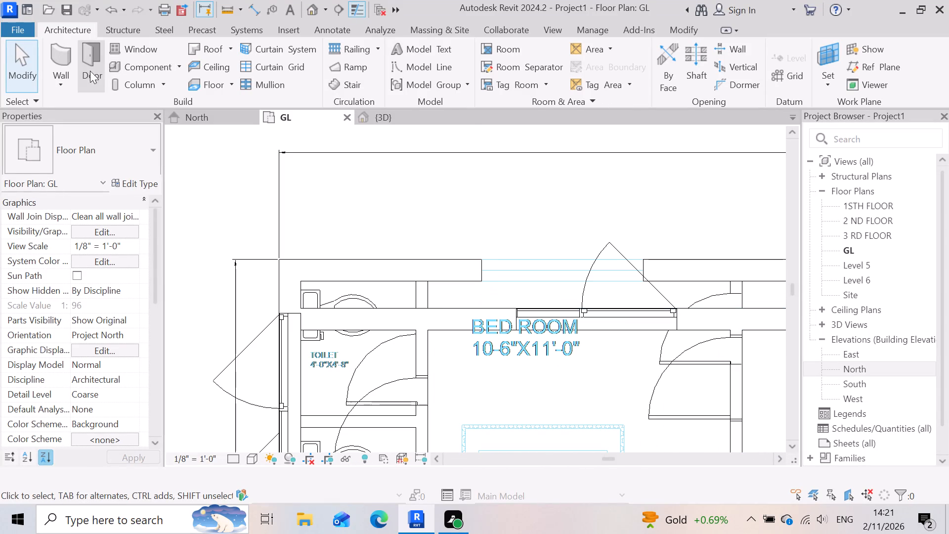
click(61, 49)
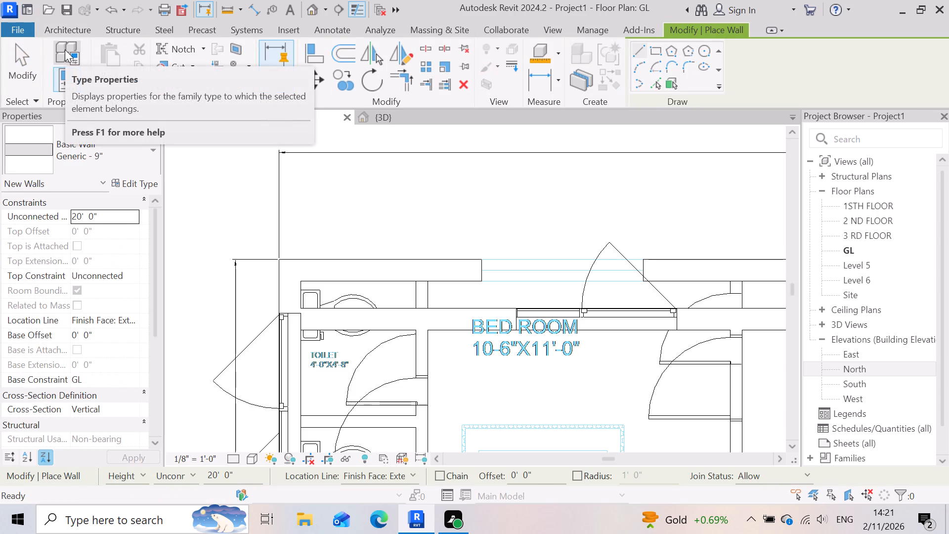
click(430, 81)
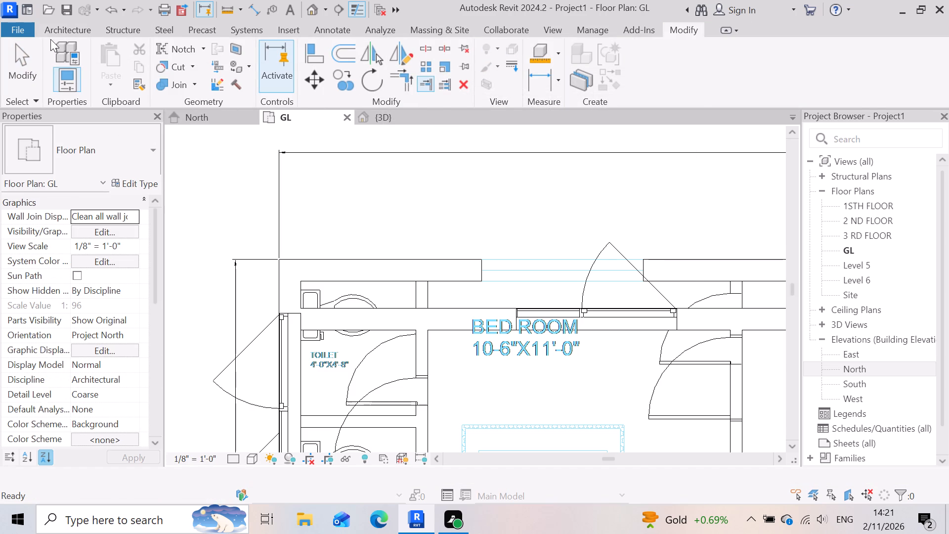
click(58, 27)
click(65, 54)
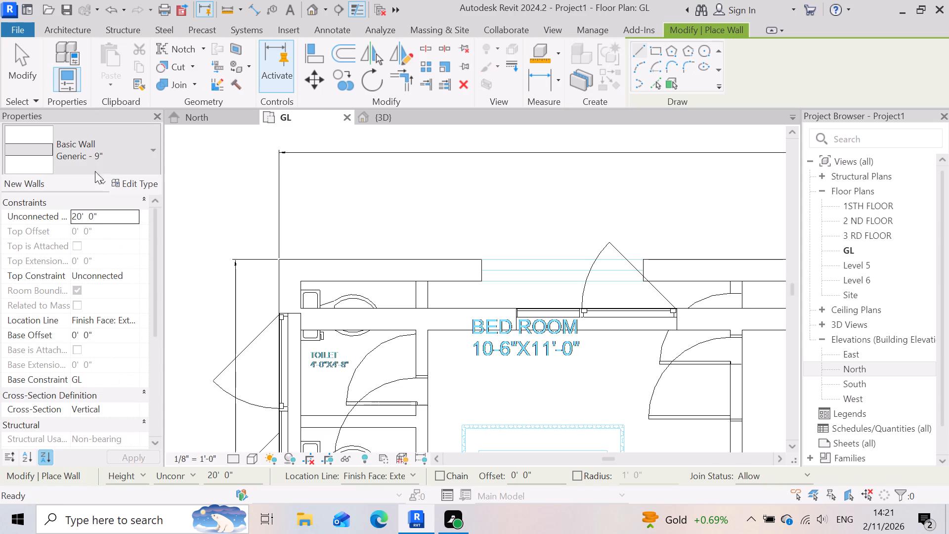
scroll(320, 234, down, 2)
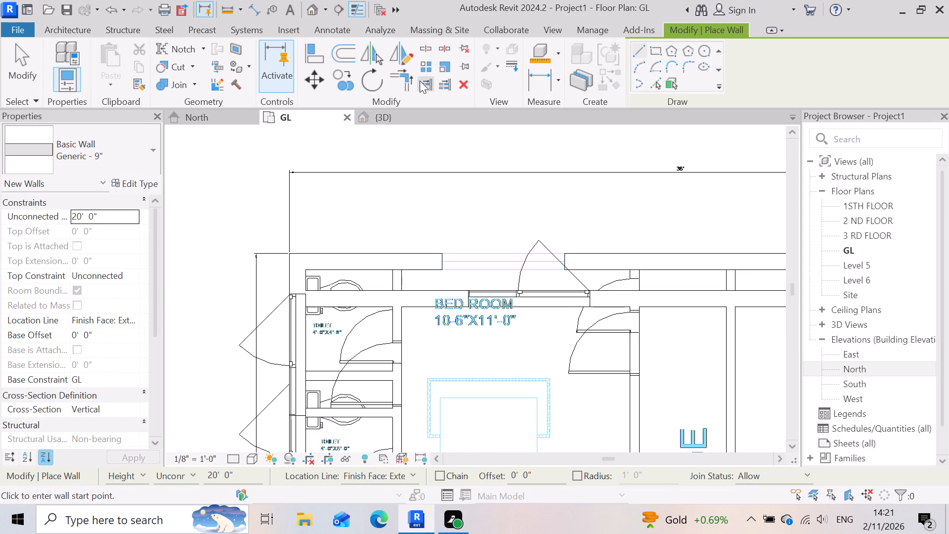
Extend the middle outer rear wall across the left bedroom's window gap to the end of the left outer wall with Trim/Extend Single Element.
click(420, 81)
scroll(437, 282, up, 6)
click(450, 245)
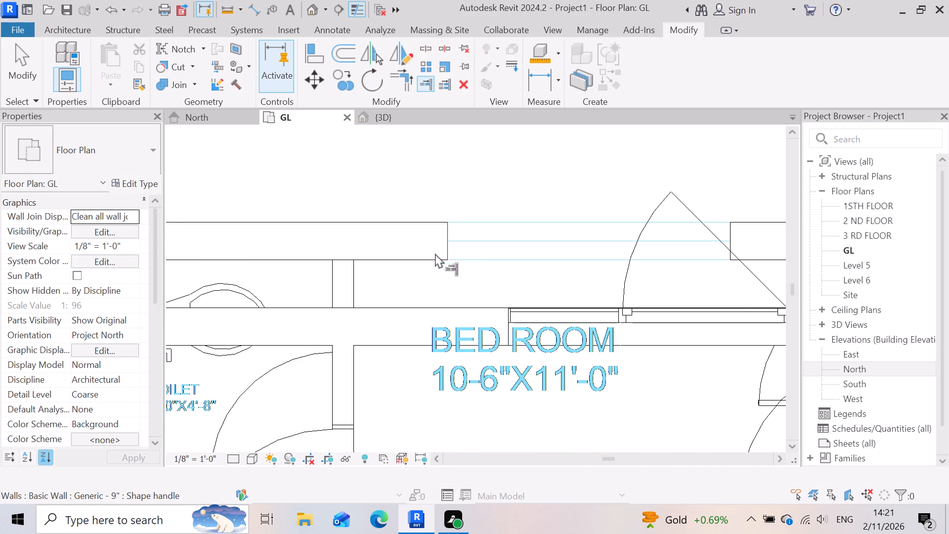
scroll(435, 253, down, 3)
click(638, 246)
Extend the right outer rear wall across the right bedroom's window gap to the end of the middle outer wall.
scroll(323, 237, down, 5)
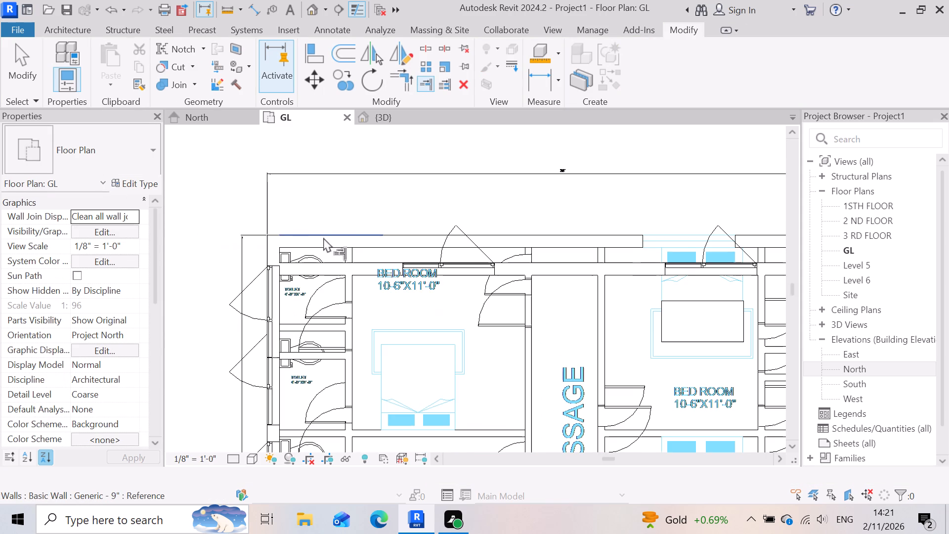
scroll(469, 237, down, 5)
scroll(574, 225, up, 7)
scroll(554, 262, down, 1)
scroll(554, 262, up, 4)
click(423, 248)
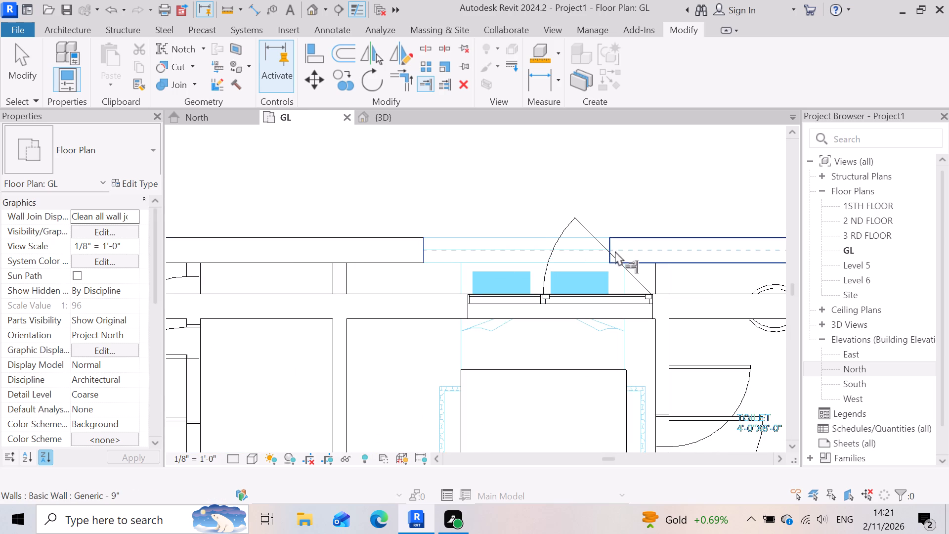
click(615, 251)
Examine the extended rear walls and their top edges in the 3D view.
scroll(603, 254, down, 10)
scroll(502, 260, down, 3)
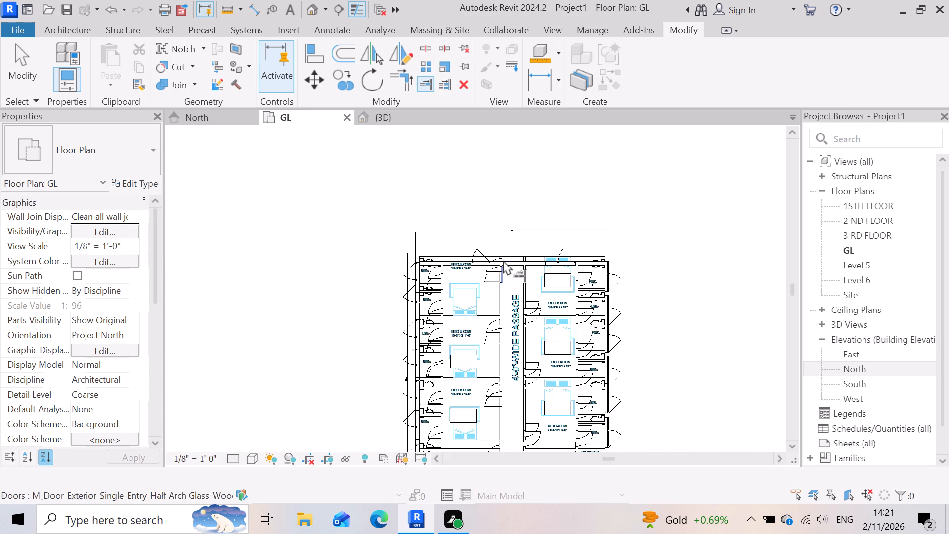
click(401, 116)
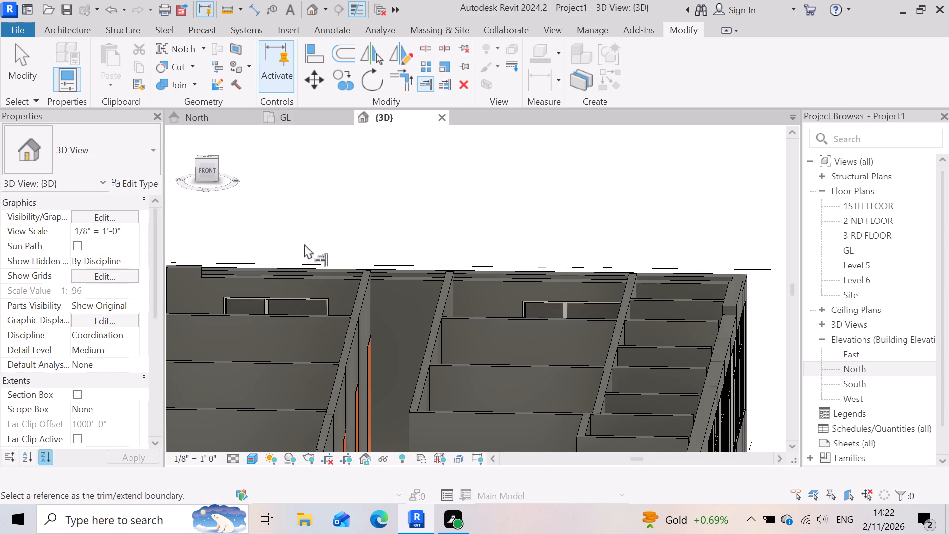
scroll(544, 235, down, 8)
click(437, 407)
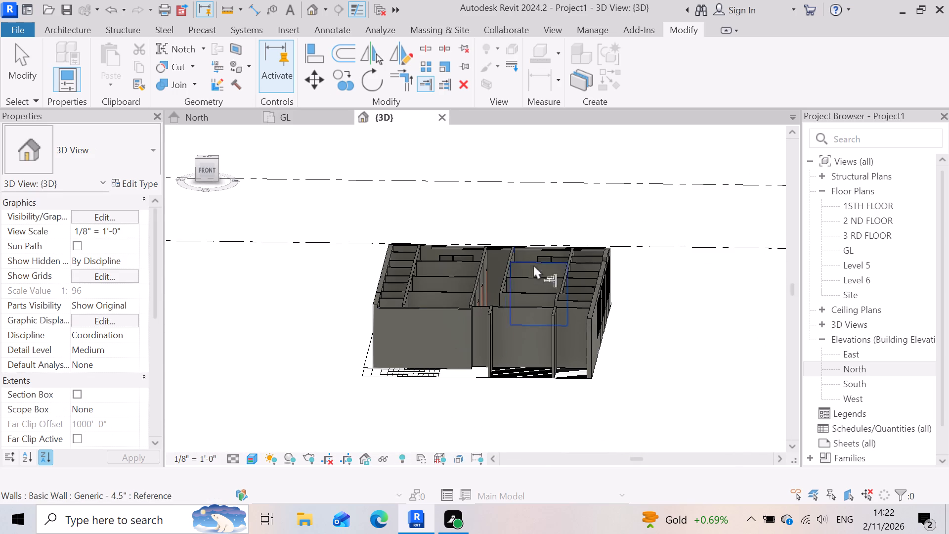
scroll(548, 246, up, 6)
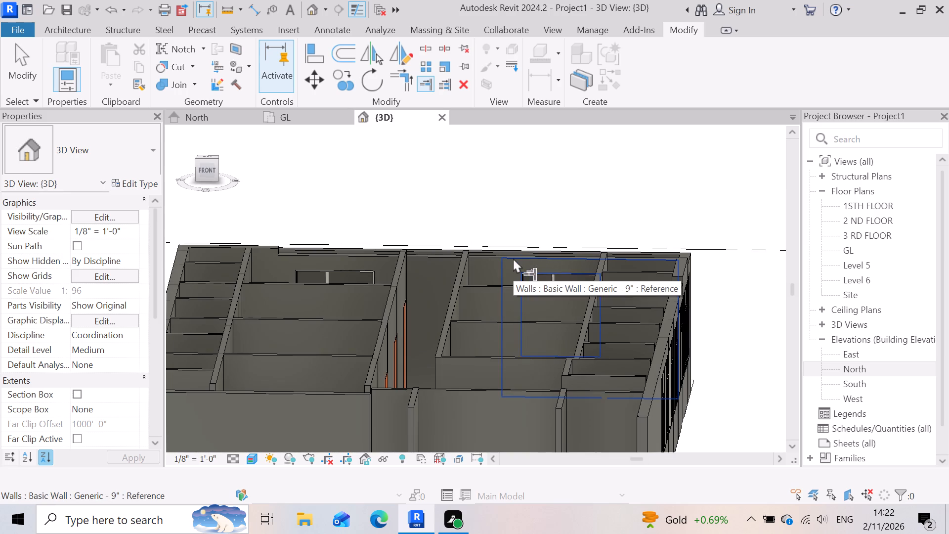
scroll(369, 259, up, 6)
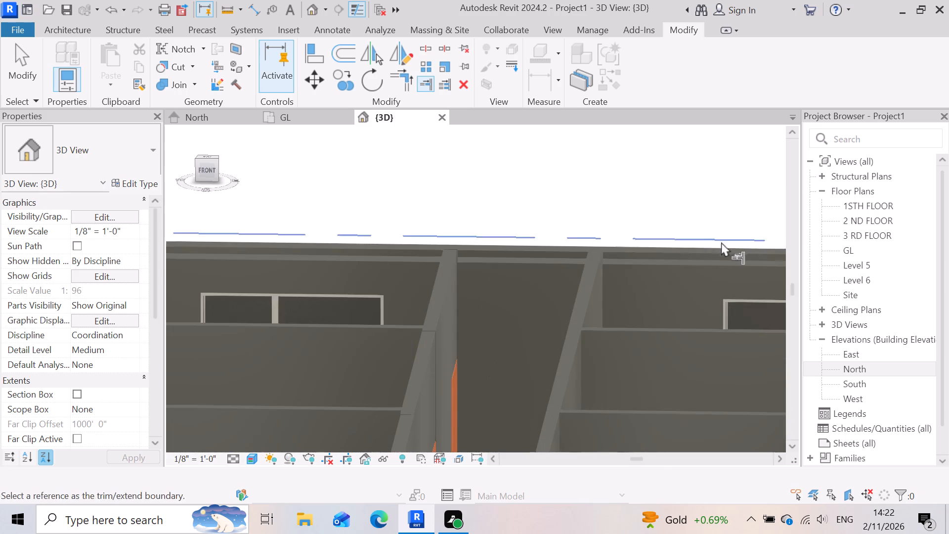
scroll(822, 273, down, 4)
scroll(558, 278, down, 3)
scroll(196, 278, up, 7)
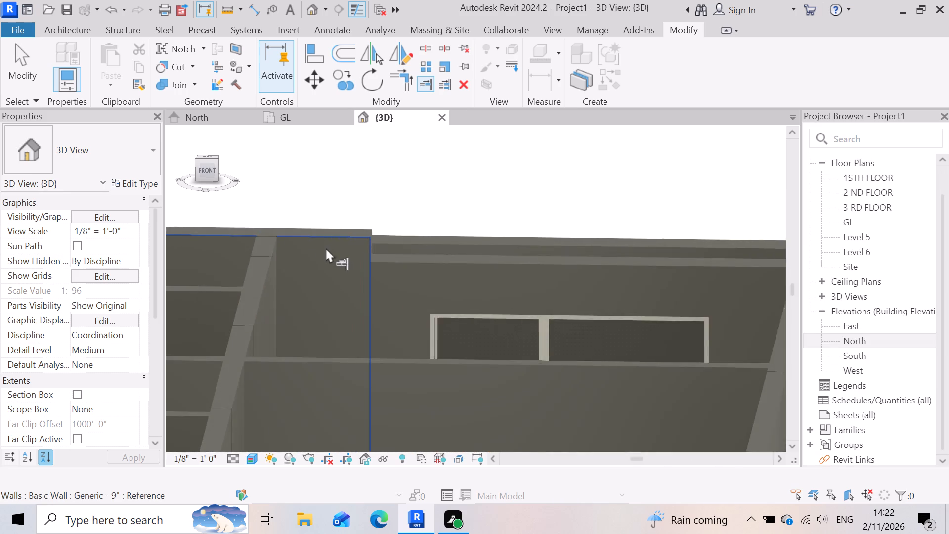
scroll(326, 248, up, 6)
scroll(418, 252, down, 4)
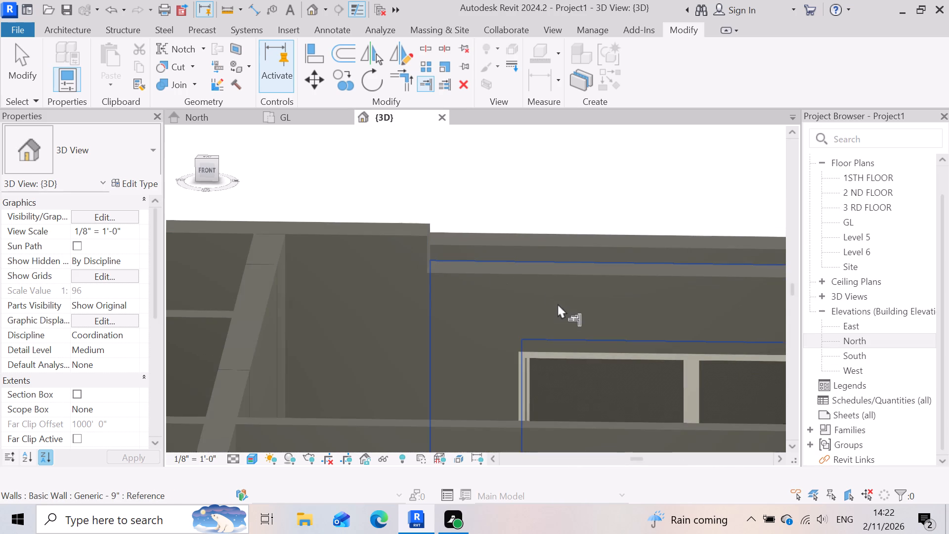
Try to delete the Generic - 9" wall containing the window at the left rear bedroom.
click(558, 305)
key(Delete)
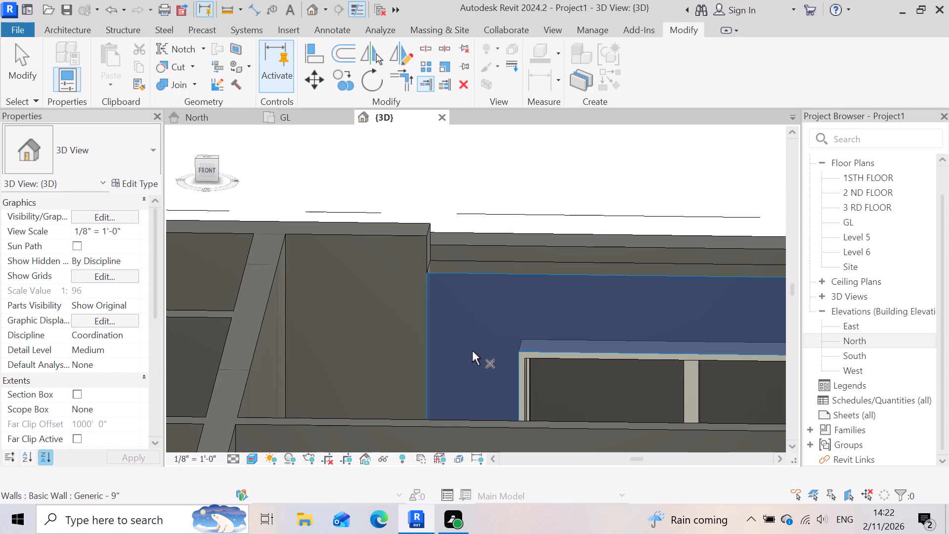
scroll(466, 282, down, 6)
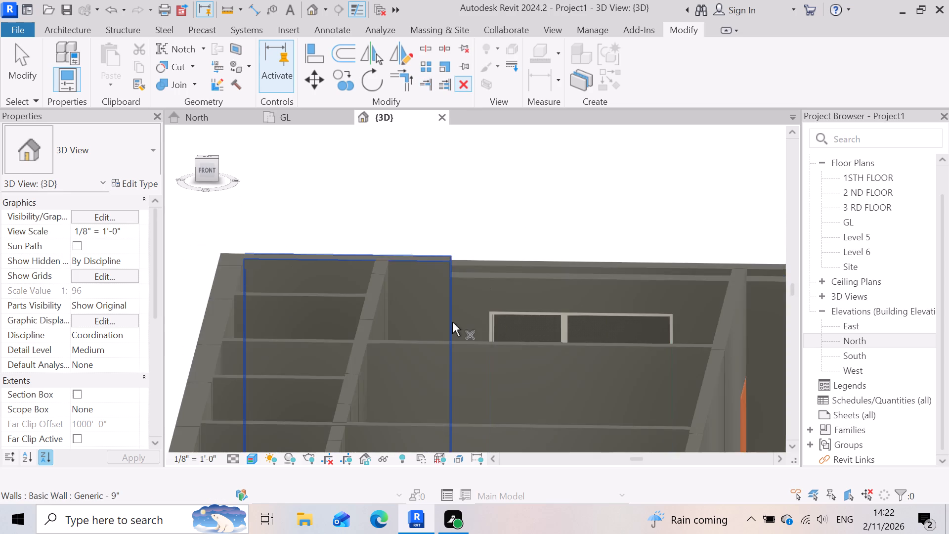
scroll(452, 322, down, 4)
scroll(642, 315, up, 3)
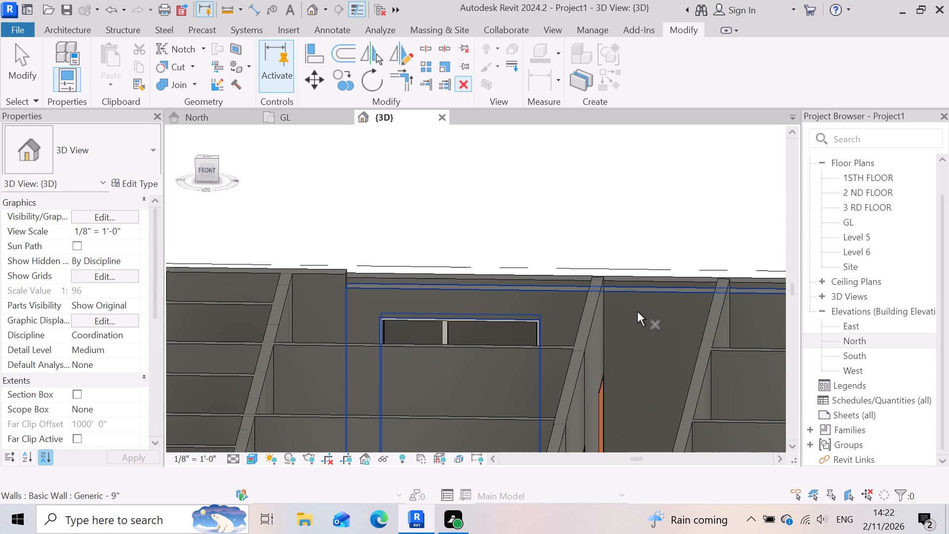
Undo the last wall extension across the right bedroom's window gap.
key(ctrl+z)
Inspect the Generic - 9" rear walls individually in 3D, checking their top offsets and viewing the extended middle wall from outside.
scroll(457, 282, down, 4)
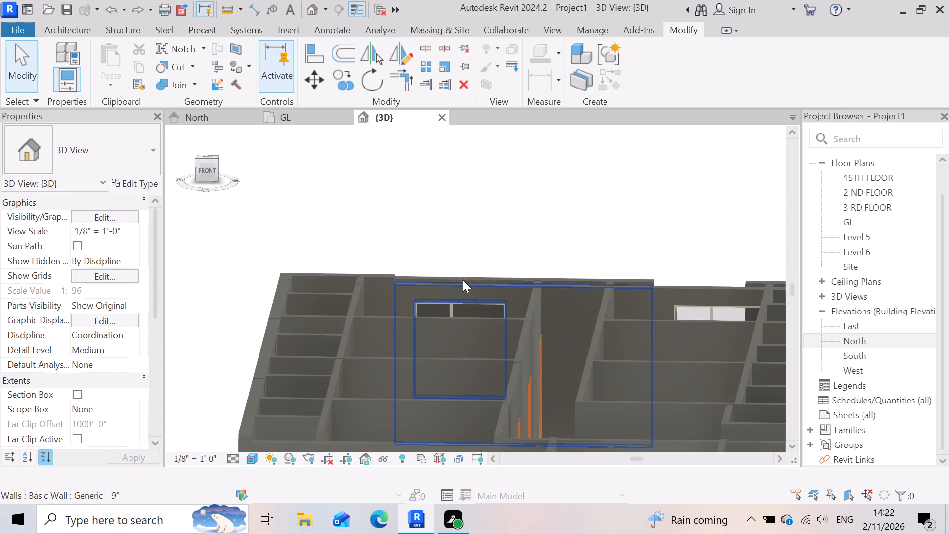
scroll(449, 294, up, 5)
click(392, 257)
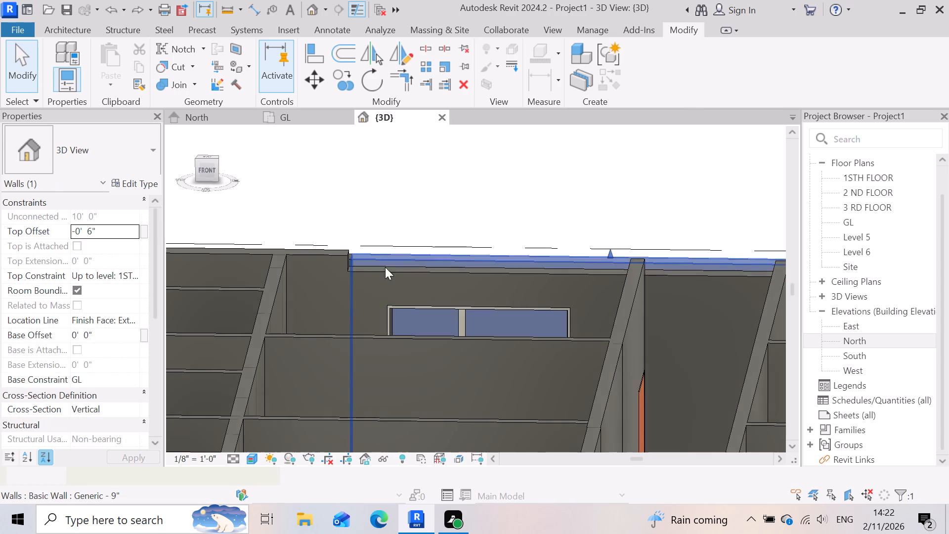
scroll(377, 279, up, 4)
scroll(466, 263, down, 4)
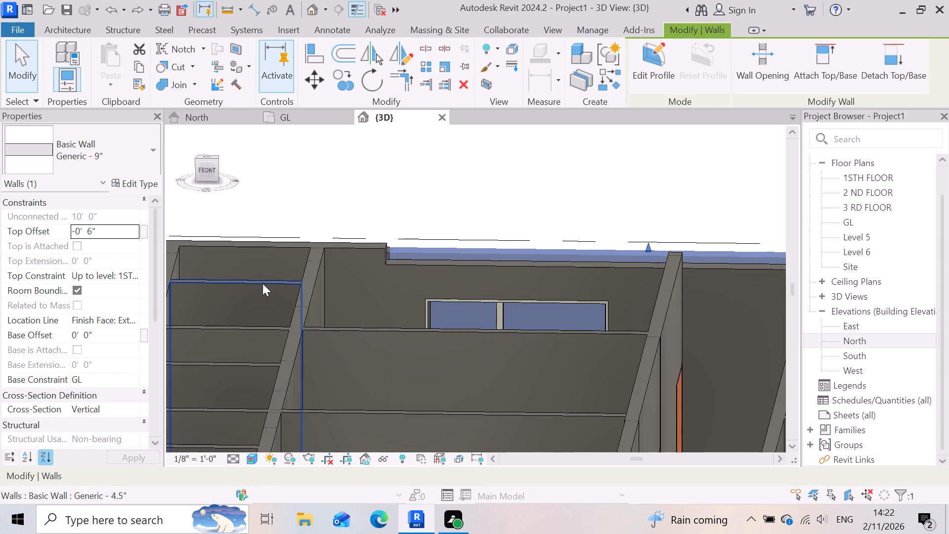
scroll(261, 283, up, 3)
click(404, 224)
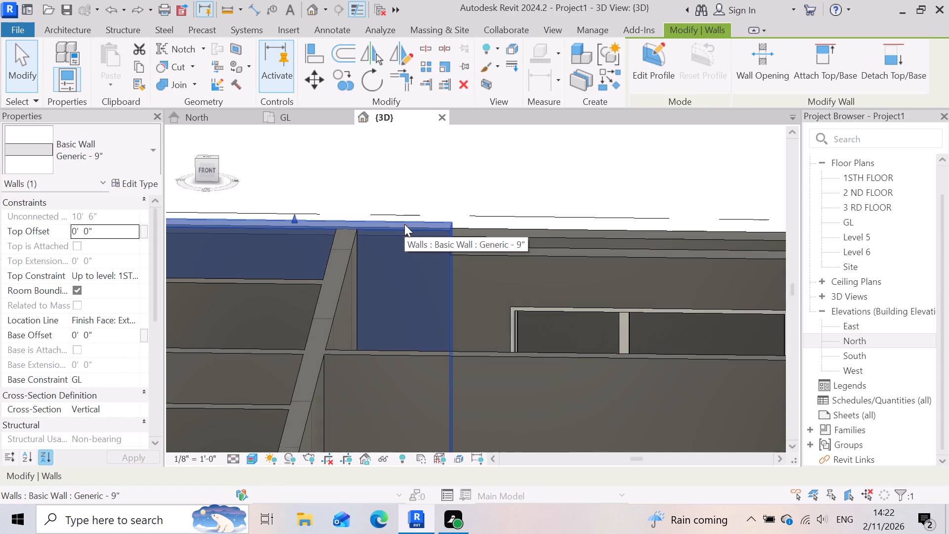
scroll(515, 231, down, 7)
shift+middle_drag(572, 333, 572, 331)
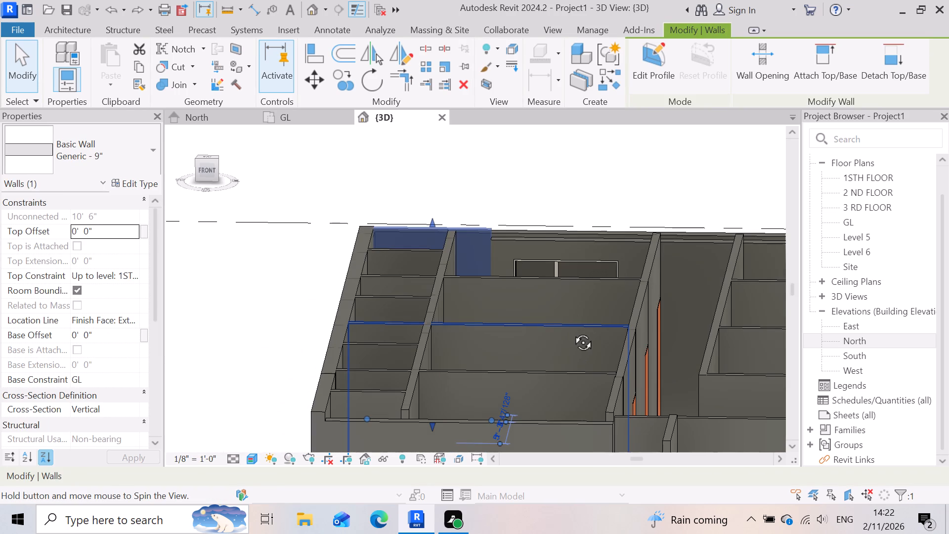
shift+middle_drag(572, 331, 437, 290)
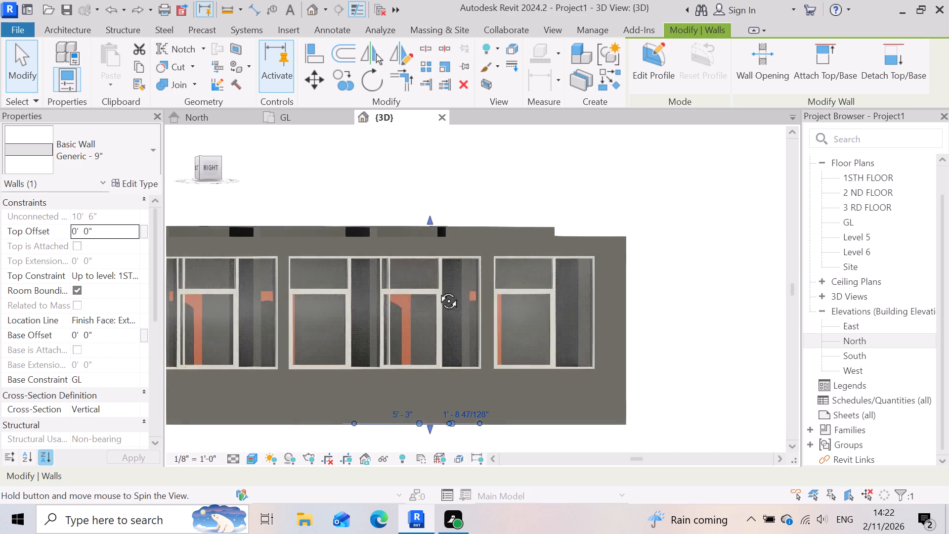
shift+middle_drag(437, 290, 398, 294)
scroll(590, 328, down, 1)
middle_drag(590, 328, 521, 348)
scroll(585, 336, down, 3)
scroll(436, 342, up, 5)
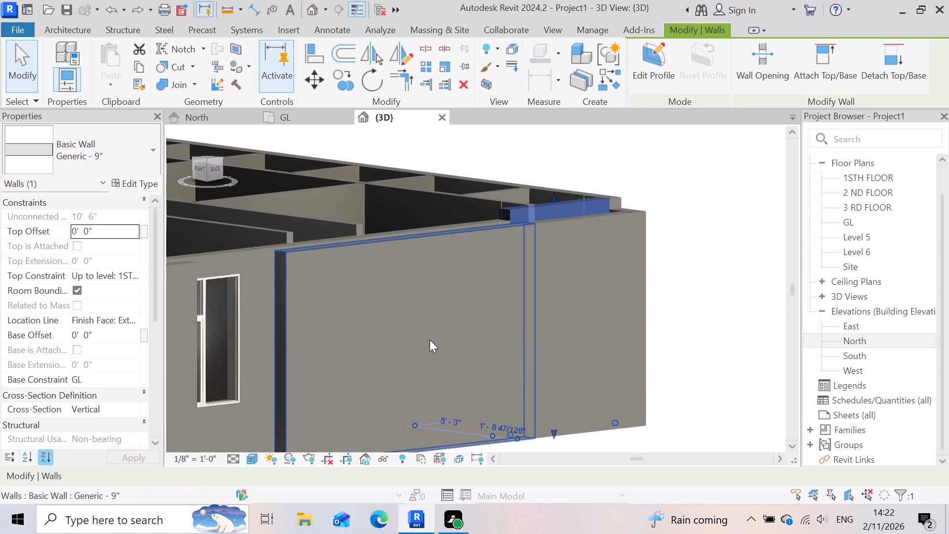
click(427, 337)
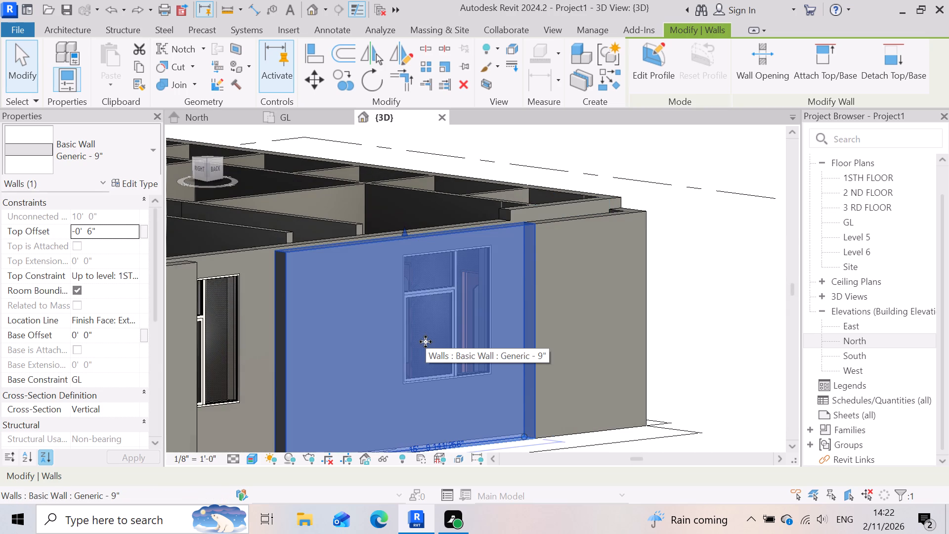
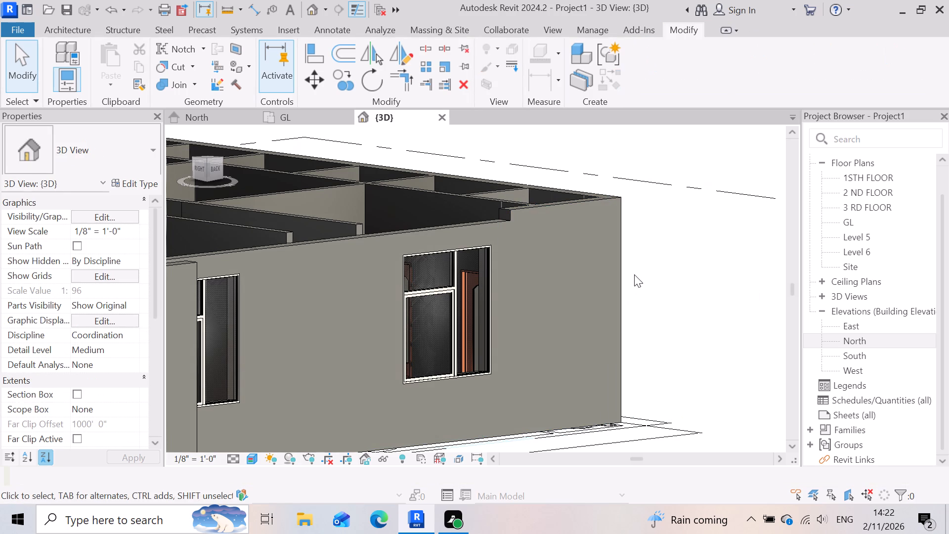
Inspect the Generic - 9" rear end walls one by one in 3D, checking each wall's top offset.
scroll(759, 356, down, 6)
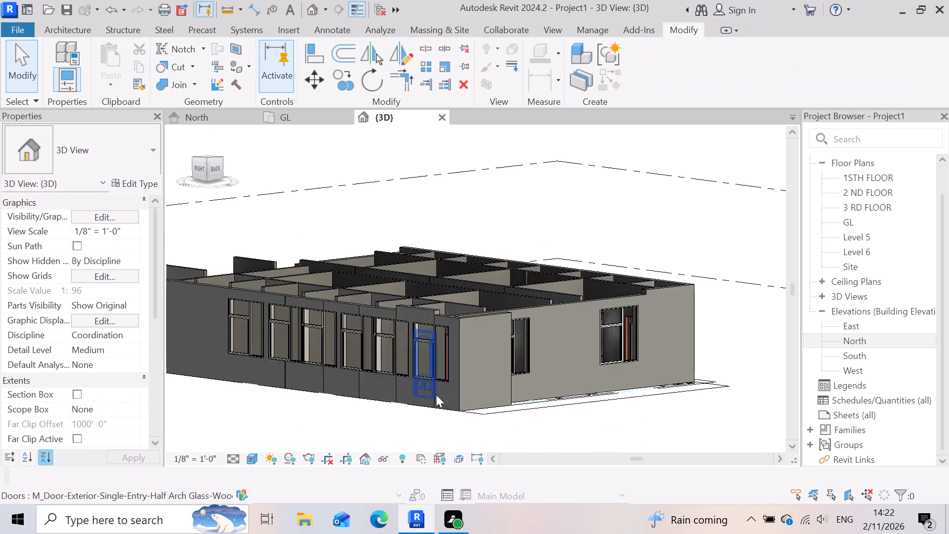
scroll(473, 410, up, 4)
click(463, 355)
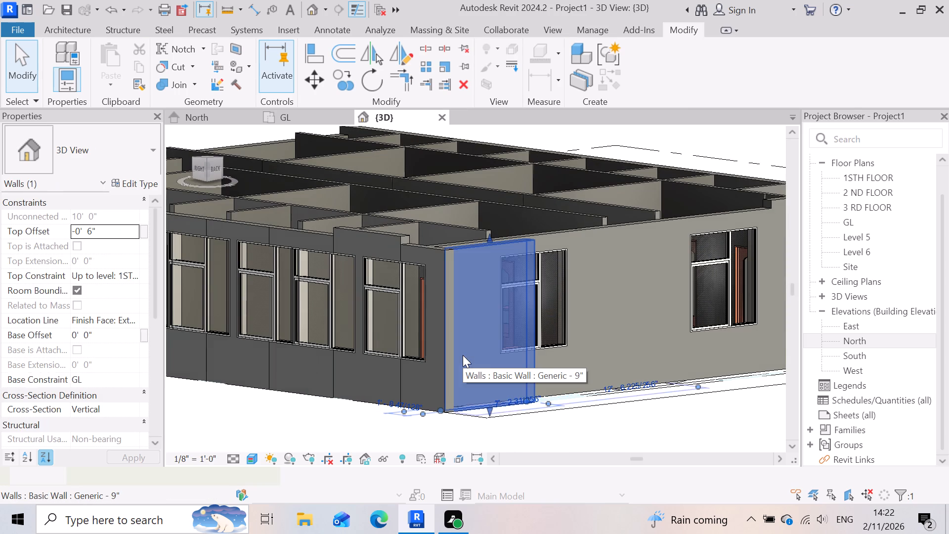
scroll(483, 342, down, 3)
click(631, 426)
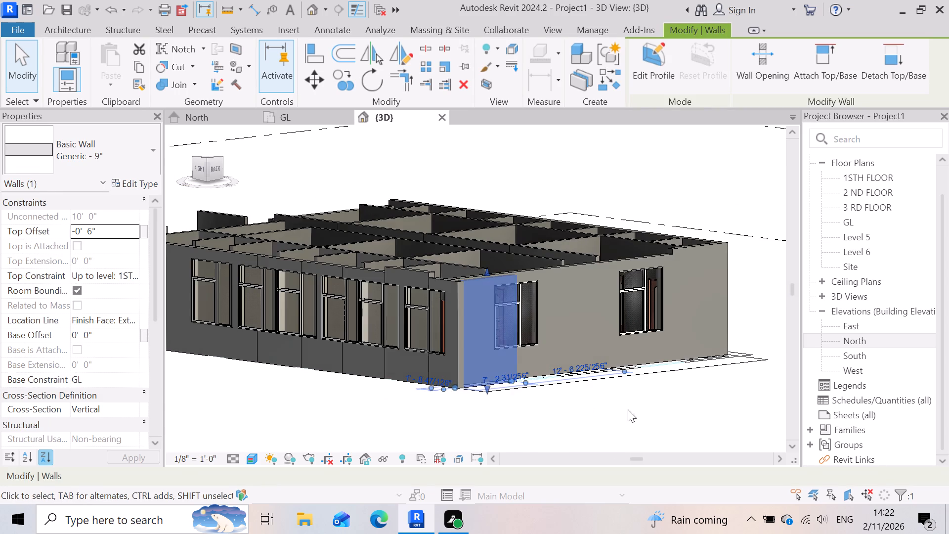
click(589, 330)
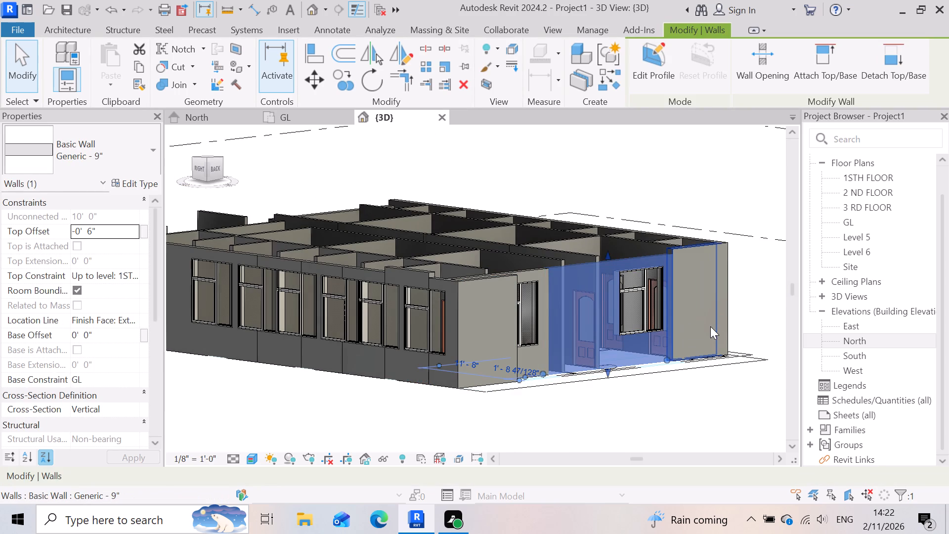
click(710, 326)
click(749, 422)
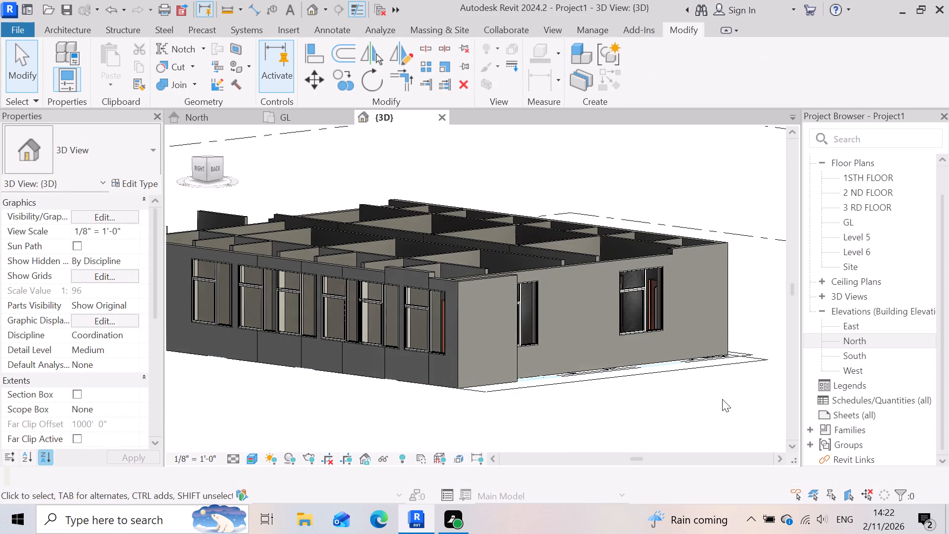
Examine the opposite end of the building in 3D, checking the free-standing Generic - 4.5" walls near the stairs and their top offset.
scroll(726, 396, down, 3)
middle_drag(734, 447, 696, 436)
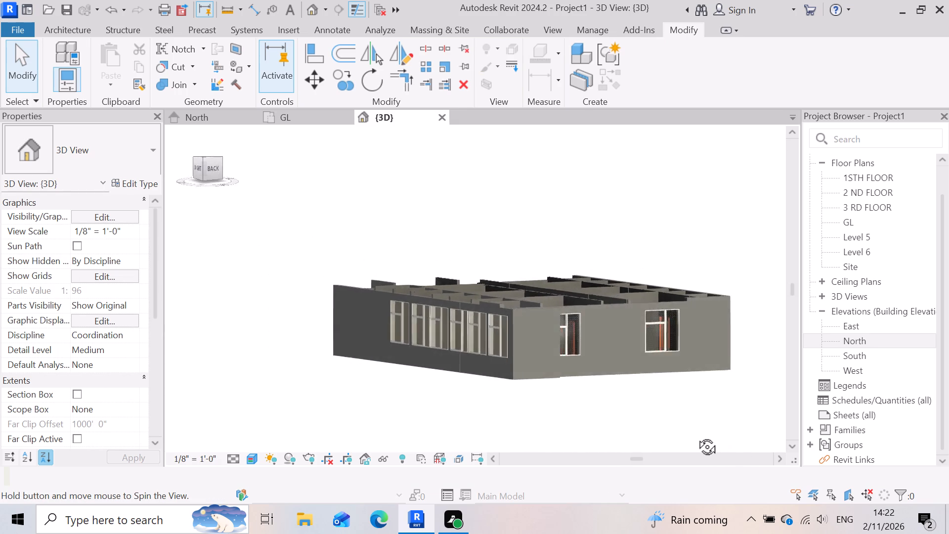
middle_drag(696, 436, 534, 416)
scroll(473, 372, down, 4)
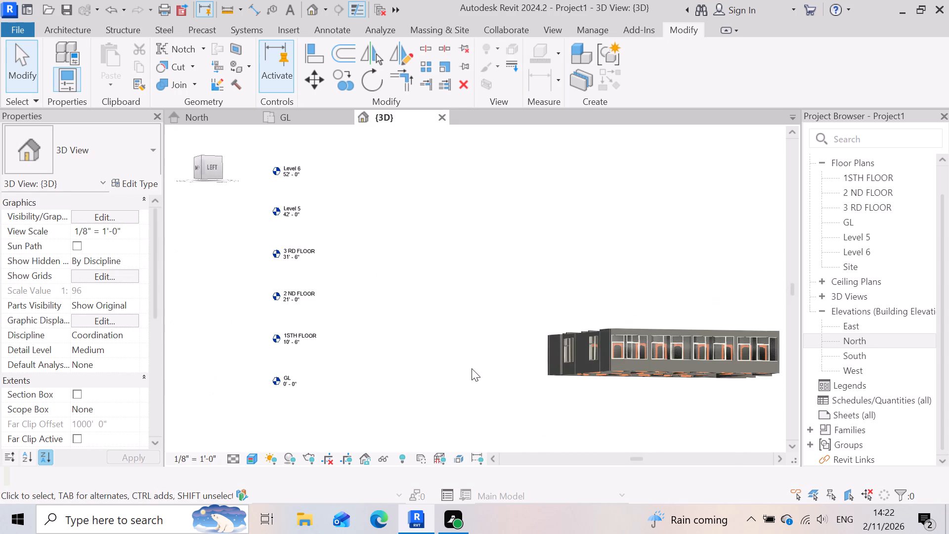
scroll(489, 360, down, 3)
shift+middle_drag(676, 351, 668, 392)
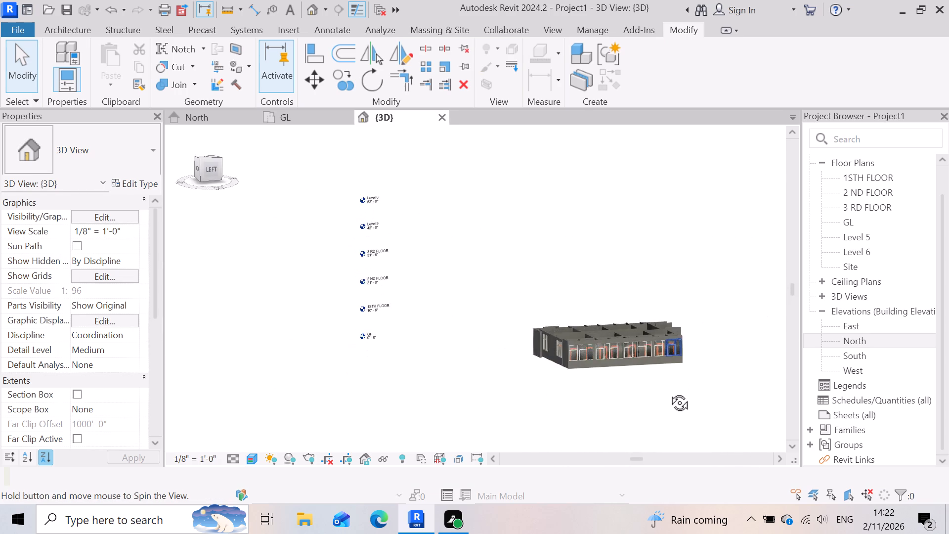
shift+middle_drag(668, 392, 658, 416)
scroll(664, 366, down, 1)
scroll(703, 339, up, 12)
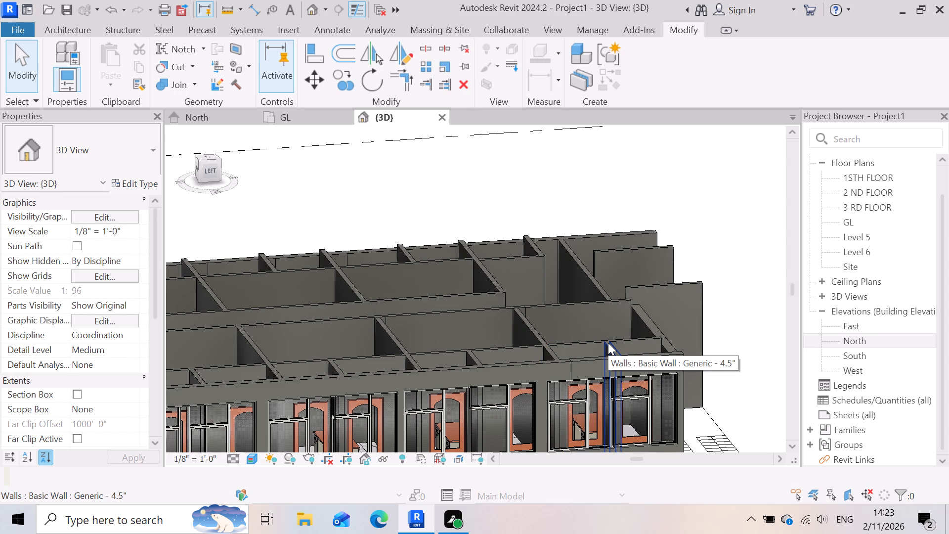
scroll(663, 333, up, 3)
scroll(621, 295, up, 3)
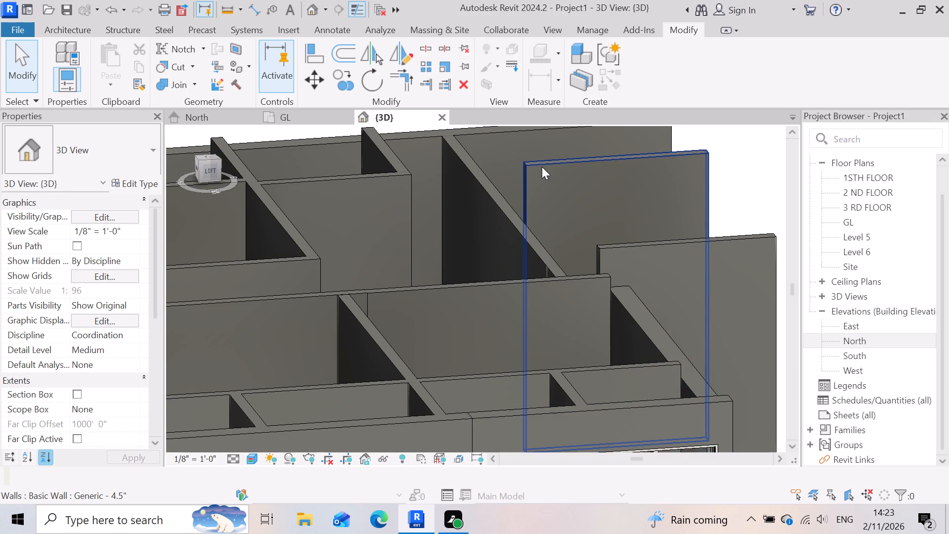
scroll(580, 246, down, 5)
click(662, 278)
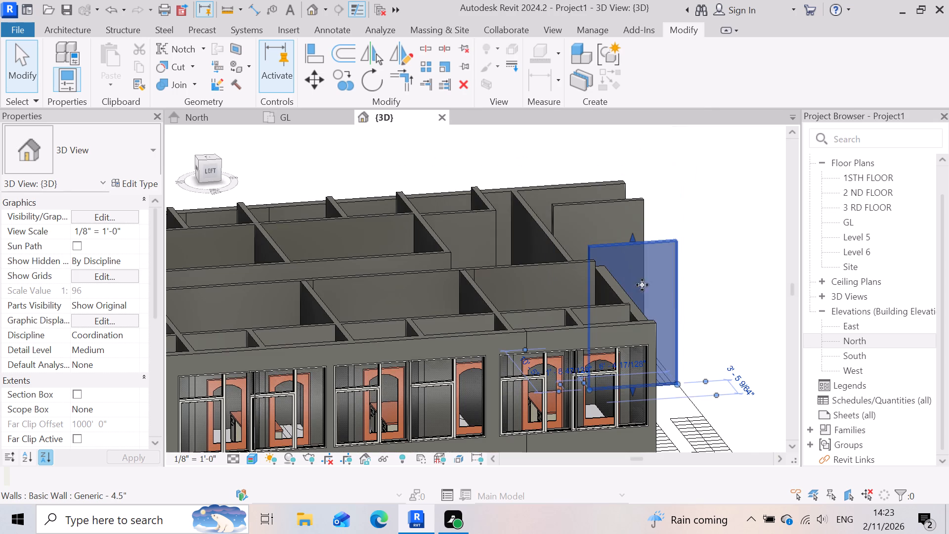
click(720, 297)
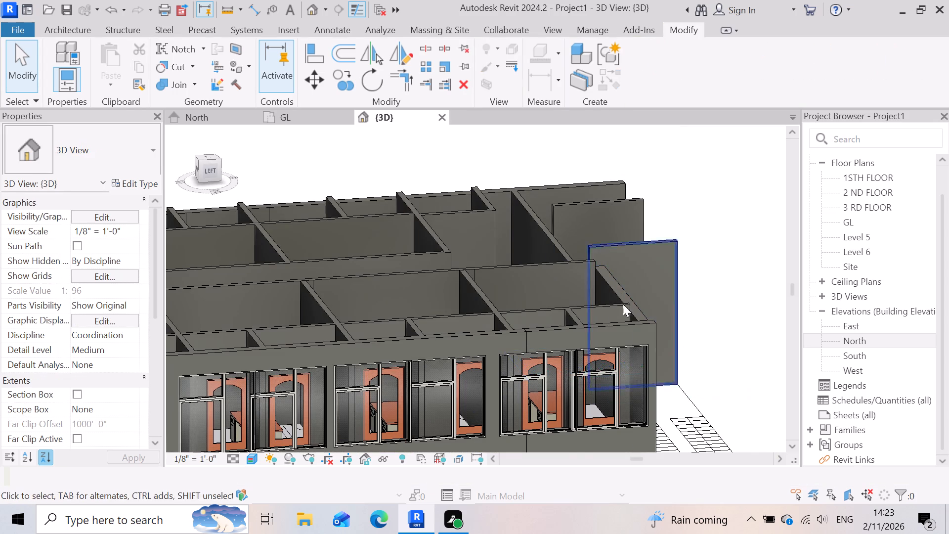
scroll(583, 285, up, 3)
click(567, 203)
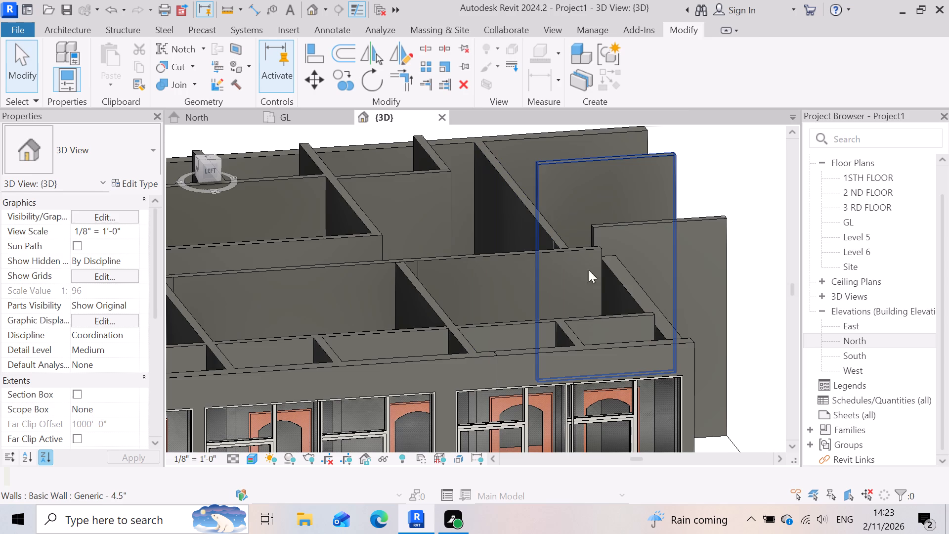
scroll(610, 282, down, 3)
scroll(563, 212, up, 5)
scroll(685, 276, down, 4)
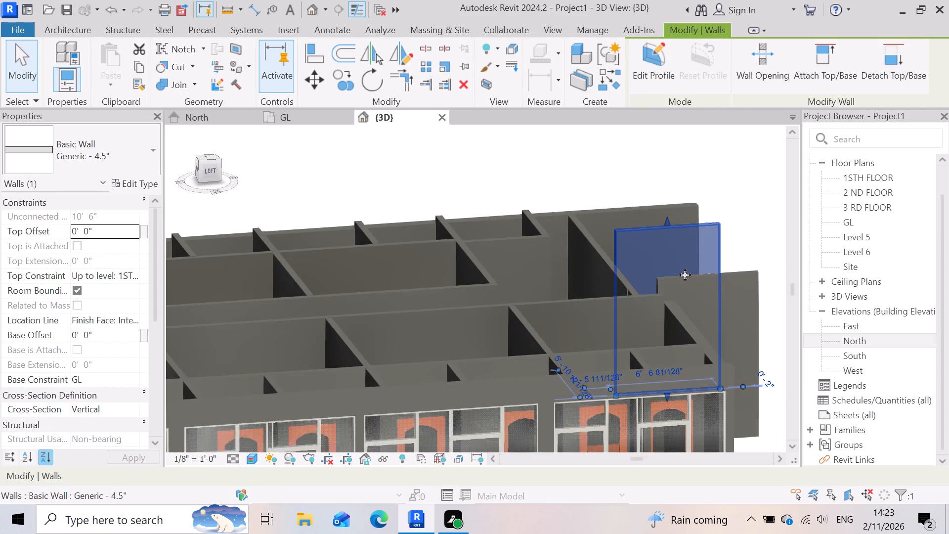
scroll(685, 275, down, 3)
scroll(559, 305, down, 2)
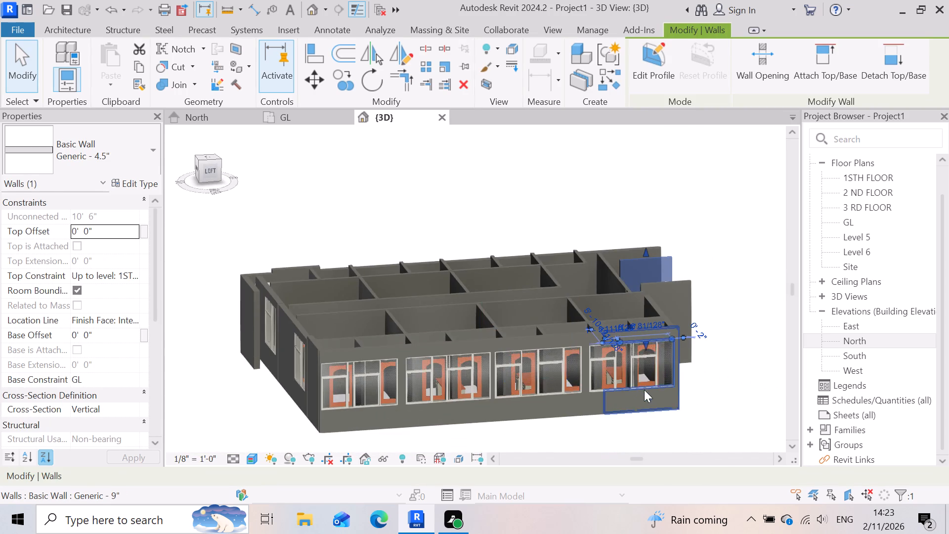
shift+middle_drag(621, 394, 563, 391)
scroll(633, 348, up, 2)
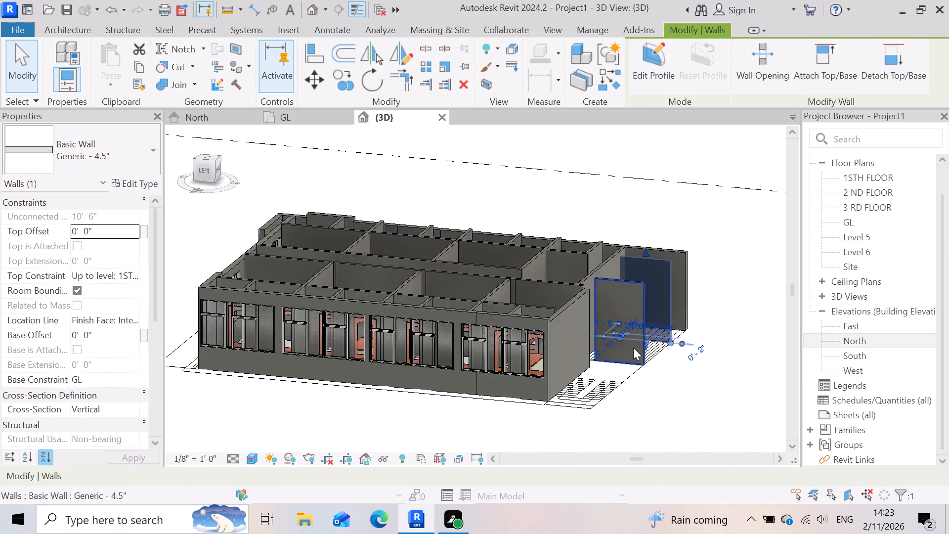
scroll(633, 348, up, 2)
scroll(555, 367, up, 7)
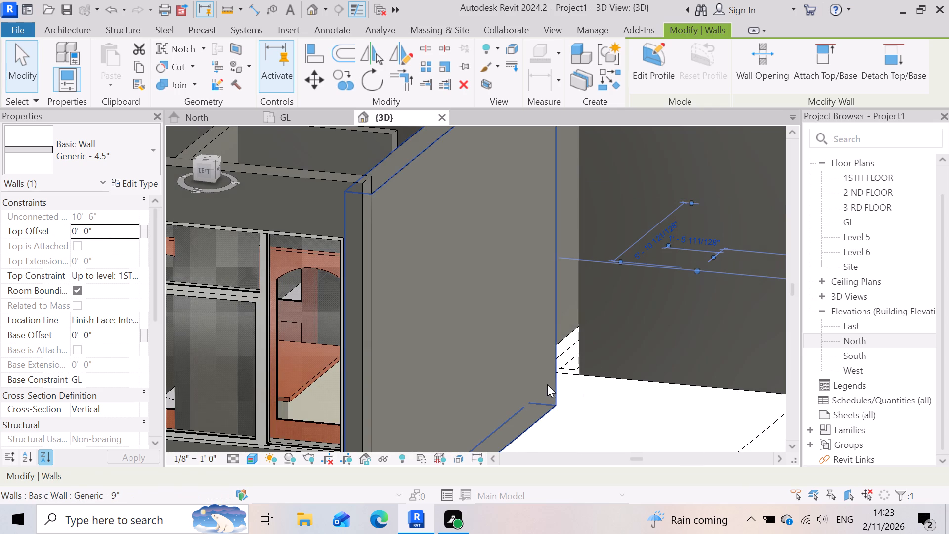
Examine the GL floor plan around the staircases, shaft and passage, checking the Generic - 5" lobby wall and the Generic - 9" outer wall.
click(293, 113)
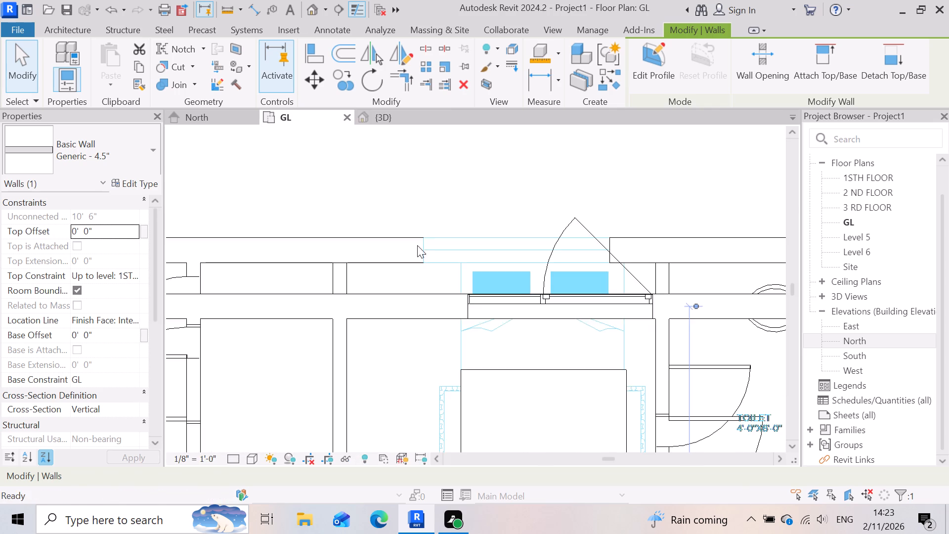
scroll(558, 261, down, 14)
scroll(580, 332, down, 3)
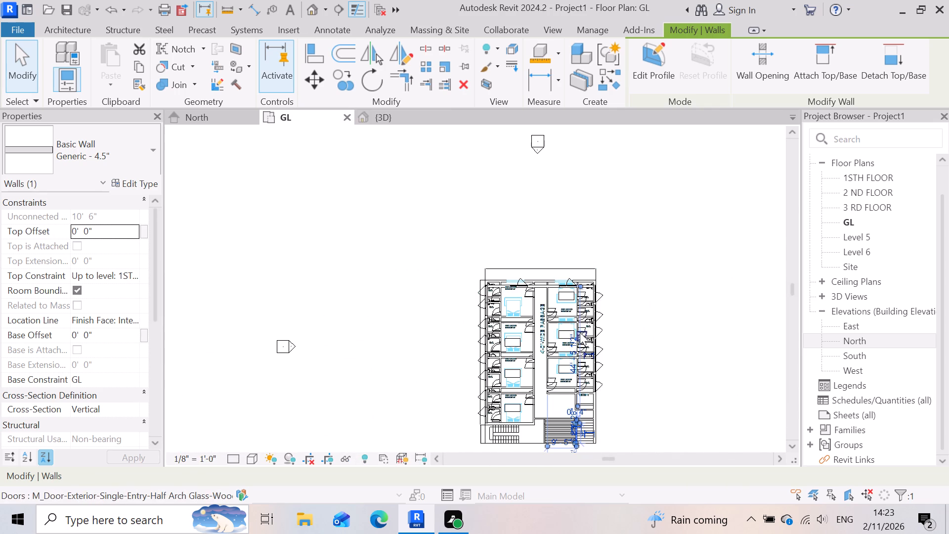
scroll(518, 466, up, 15)
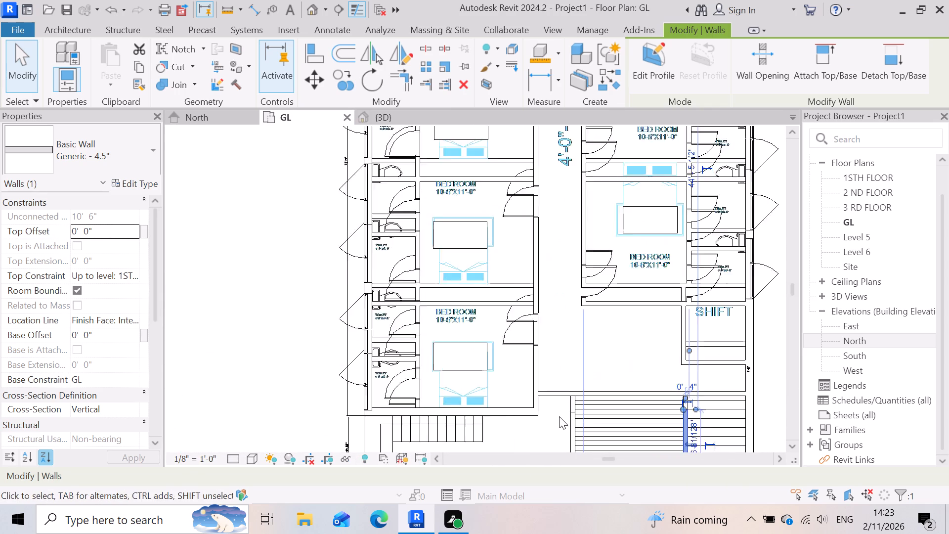
scroll(559, 416, up, 9)
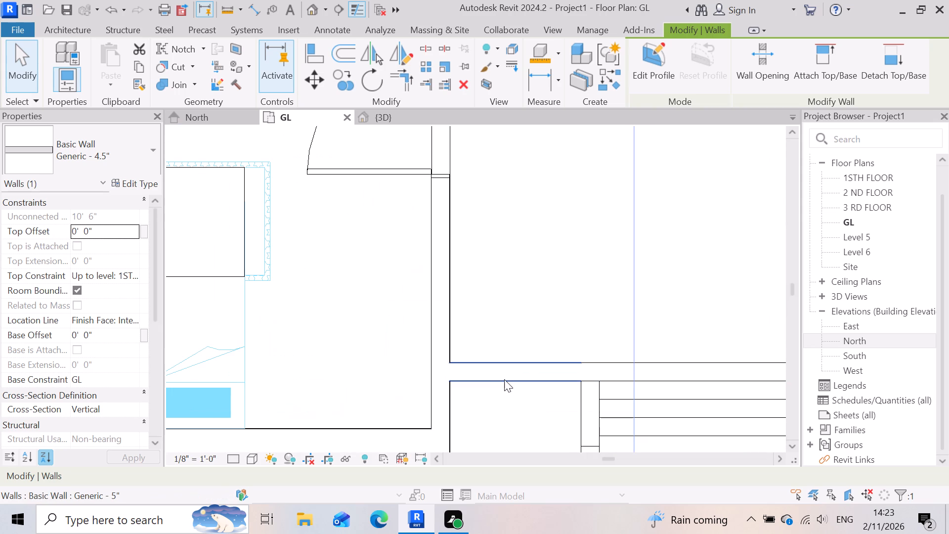
click(508, 372)
scroll(505, 378, down, 4)
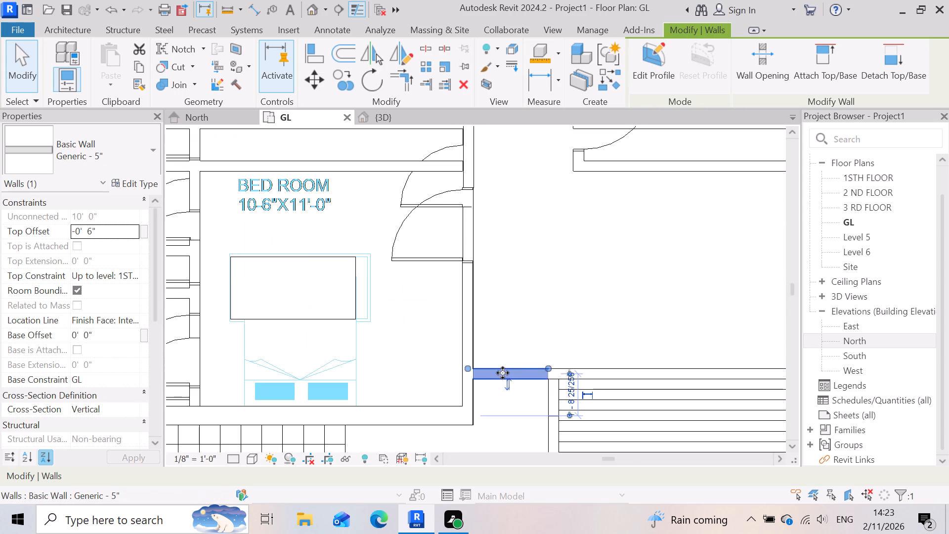
click(631, 367)
scroll(573, 370, down, 5)
scroll(694, 396, down, 4)
scroll(755, 391, up, 6)
click(713, 360)
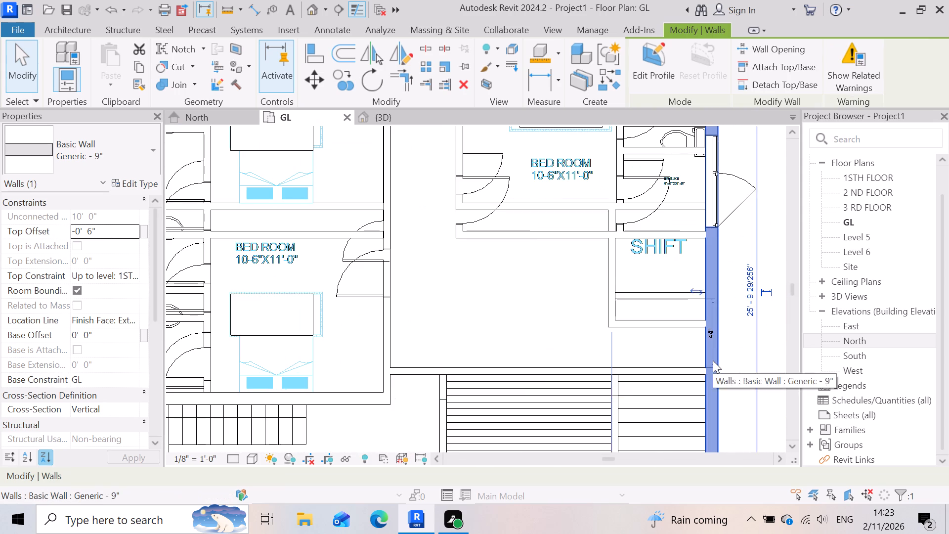
scroll(713, 360, down, 11)
click(433, 384)
scroll(757, 401, up, 3)
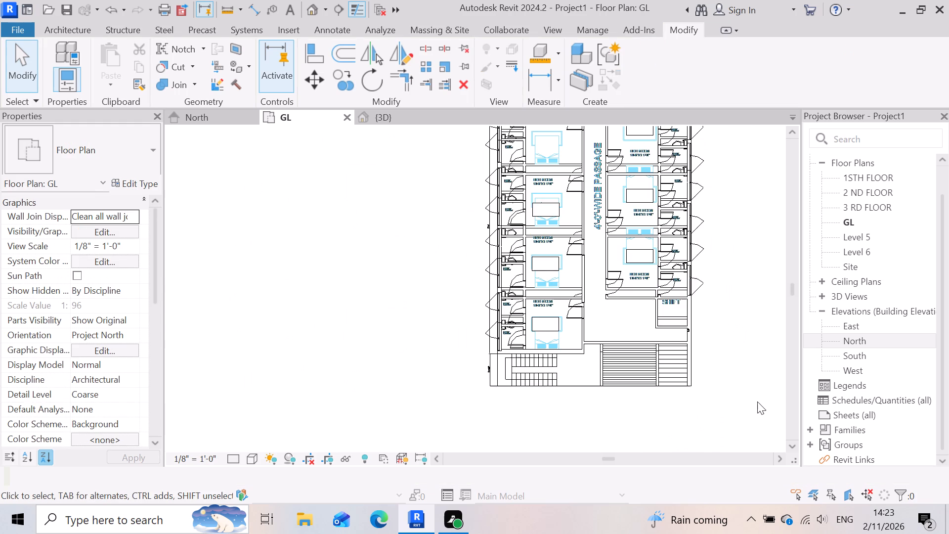
scroll(669, 416, down, 3)
scroll(677, 160, up, 3)
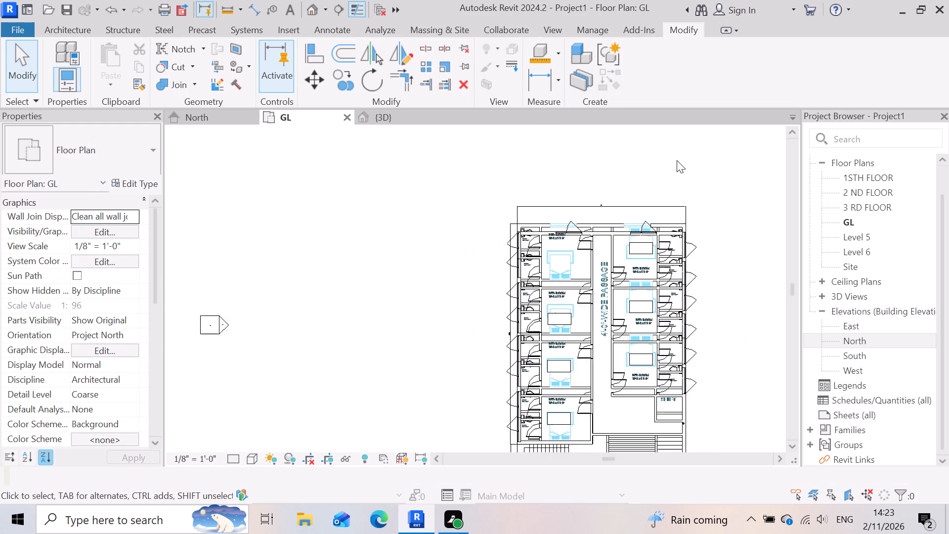
scroll(655, 287, up, 7)
scroll(599, 190, up, 3)
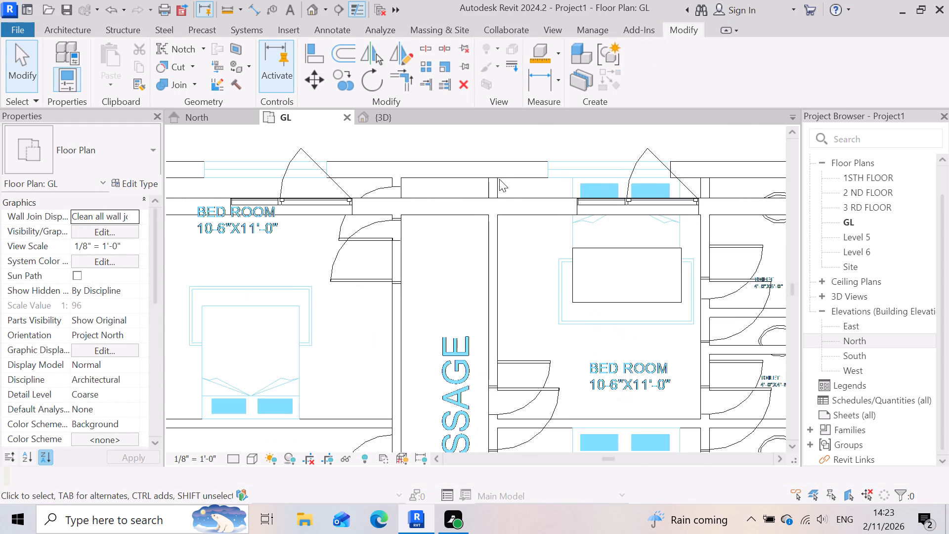
scroll(673, 166, down, 11)
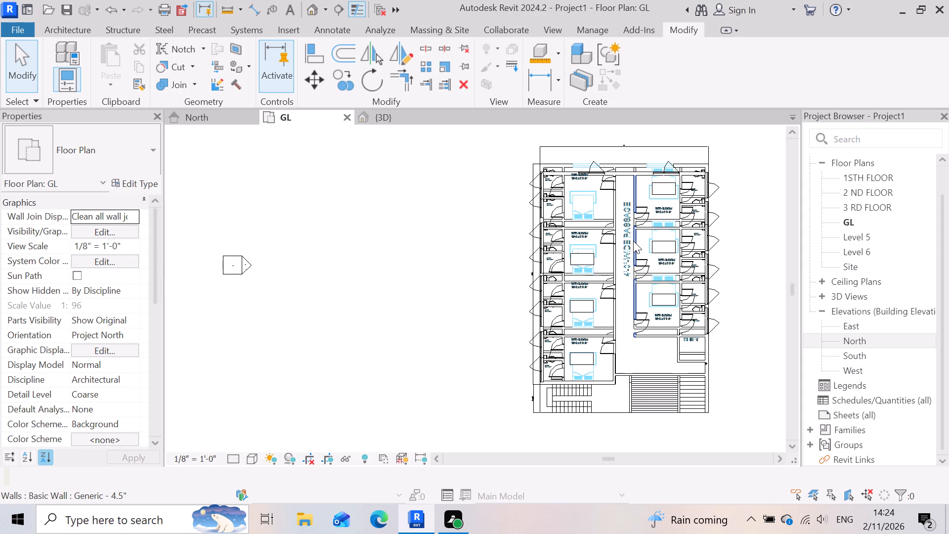
Examine in 3D the stair-side end of the building and the base of the free-standing Generic - 4.5" wall.
click(414, 122)
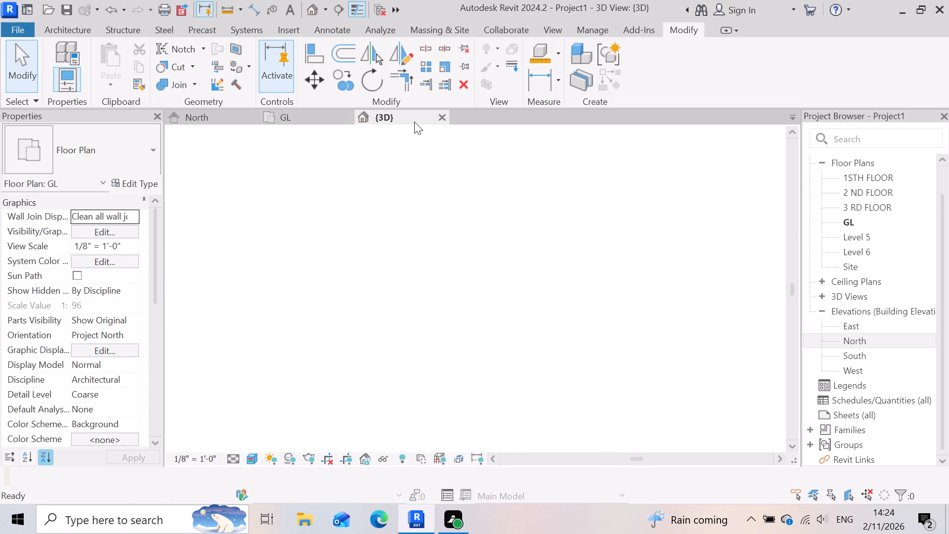
scroll(637, 304, down, 5)
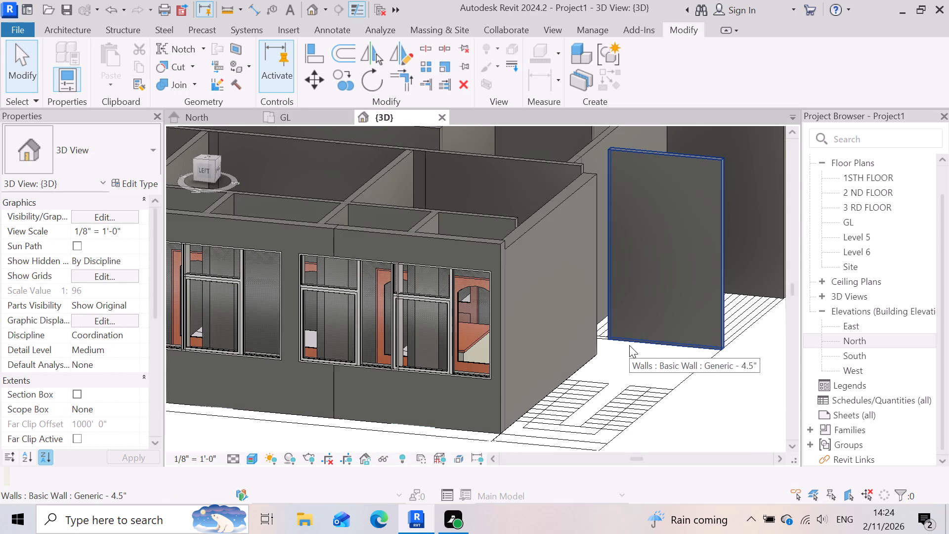
scroll(630, 334, up, 4)
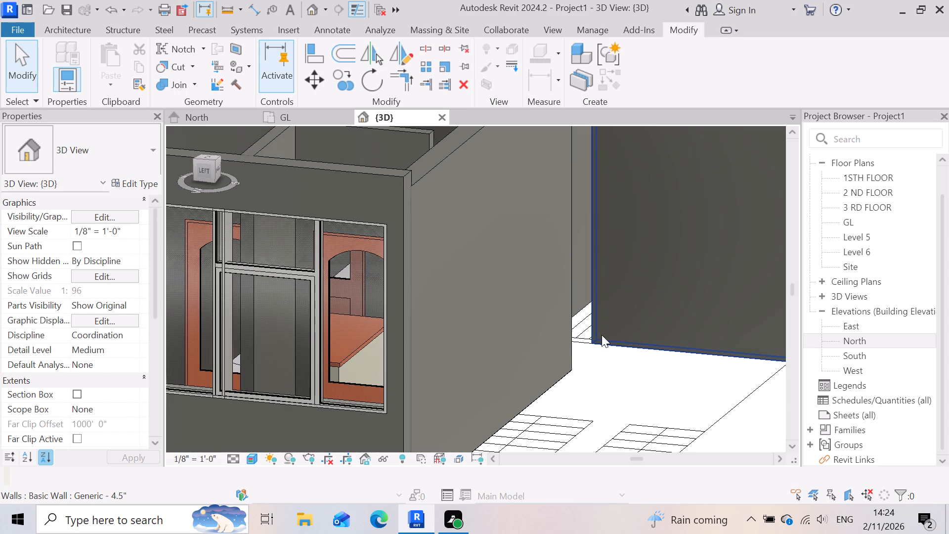
scroll(584, 340, up, 6)
scroll(599, 329, down, 5)
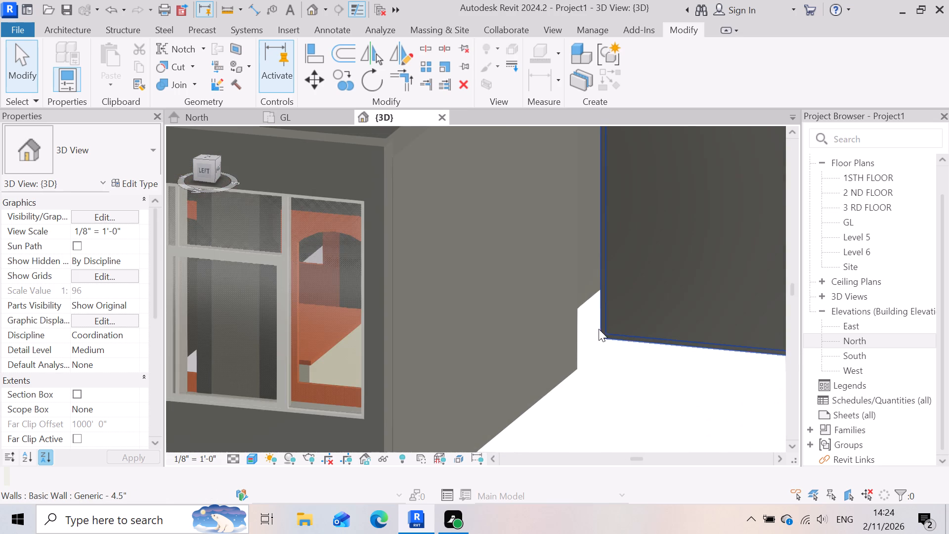
scroll(610, 354, down, 4)
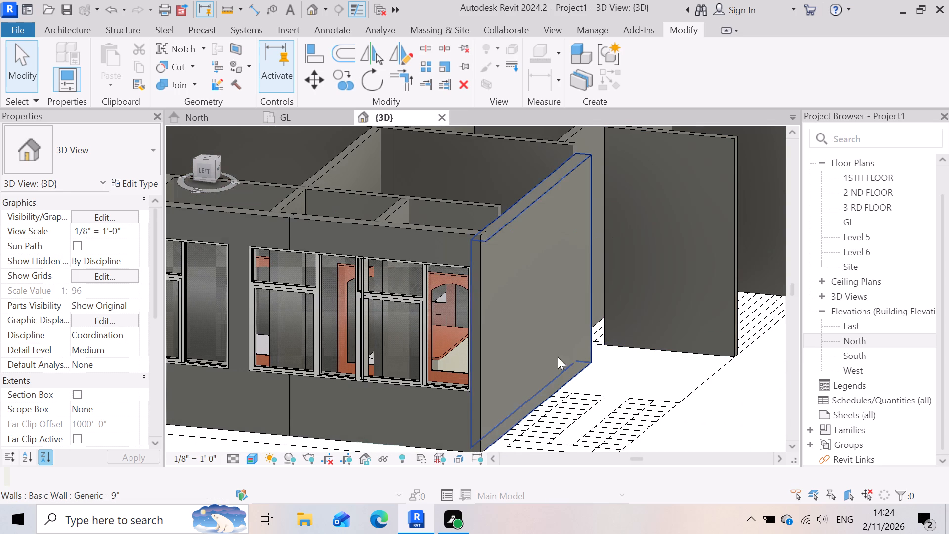
Examine the walls beside the staircase on the GL floor plan, checking the Generic - 9", 4.5" and 5" walls' ends and top offsets.
click(314, 118)
scroll(569, 338, down, 3)
scroll(598, 320, up, 4)
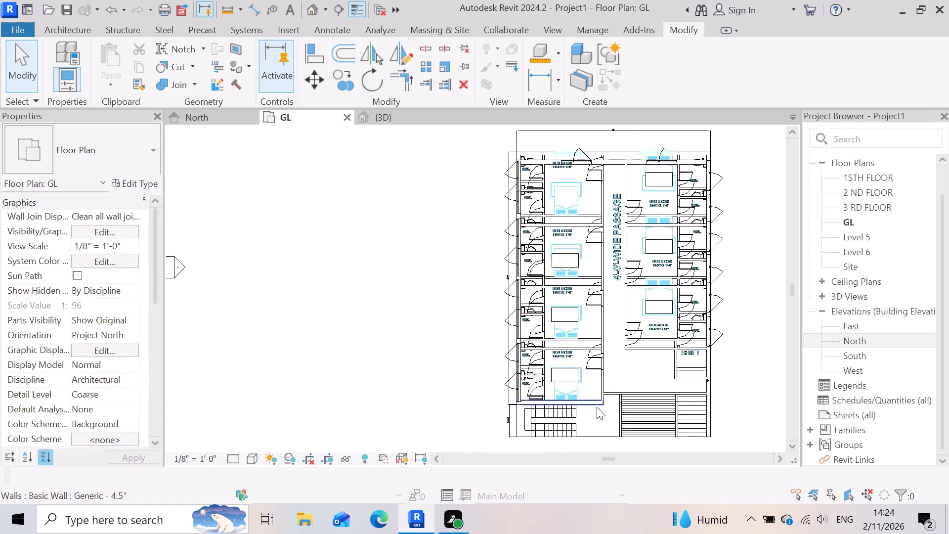
scroll(597, 407, up, 7)
click(573, 403)
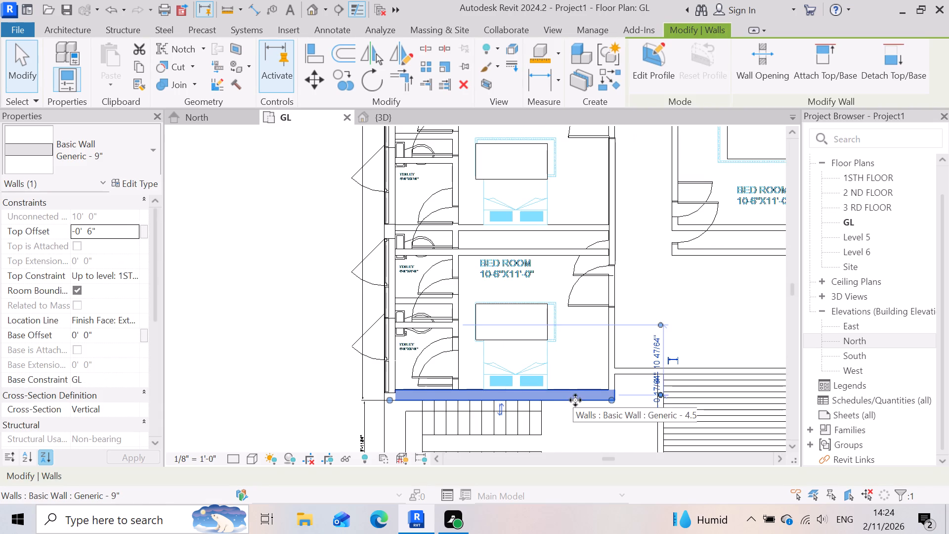
scroll(422, 409, up, 3)
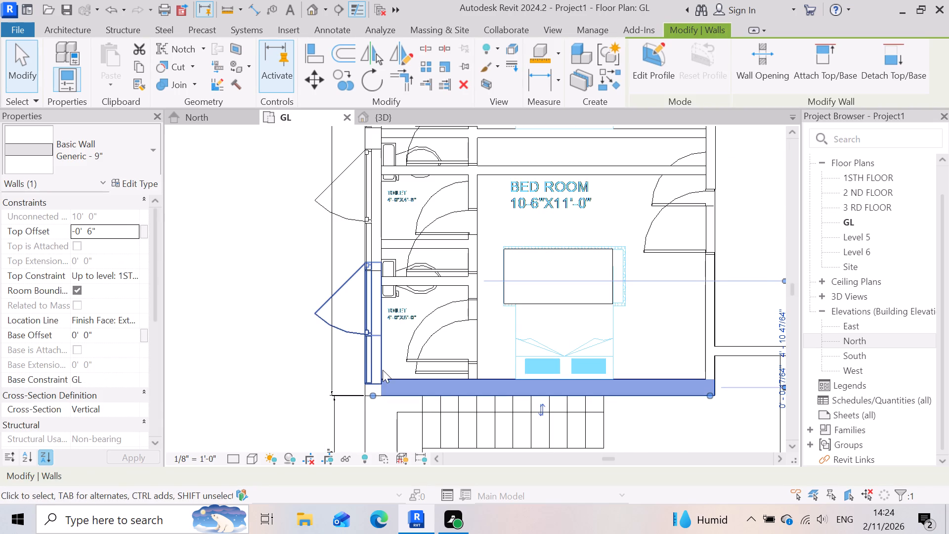
click(378, 393)
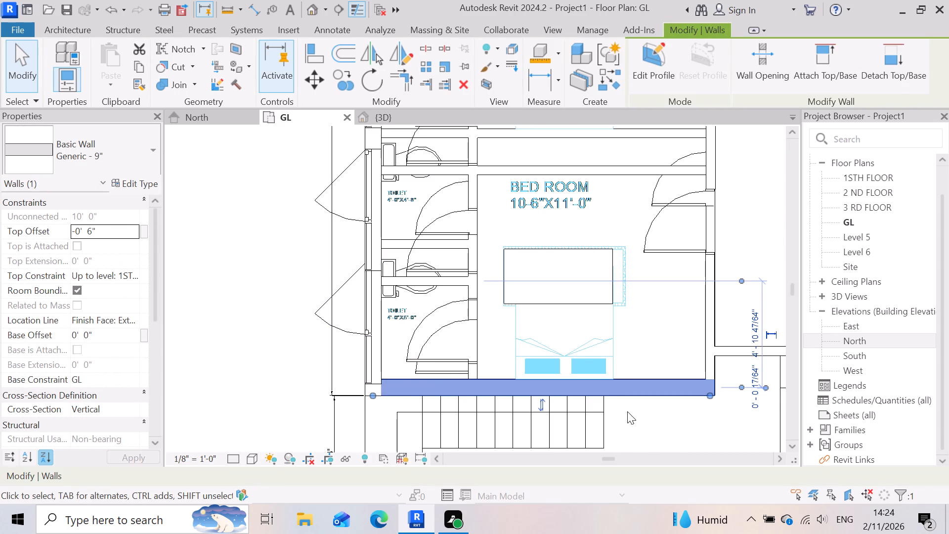
scroll(615, 411, down, 2)
click(632, 433)
scroll(698, 366, up, 3)
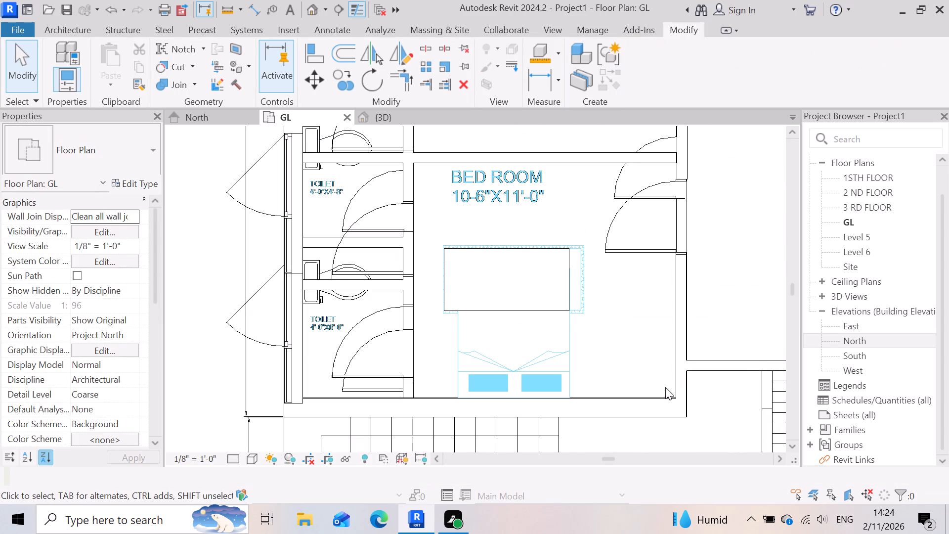
click(683, 393)
scroll(604, 371, down, 3)
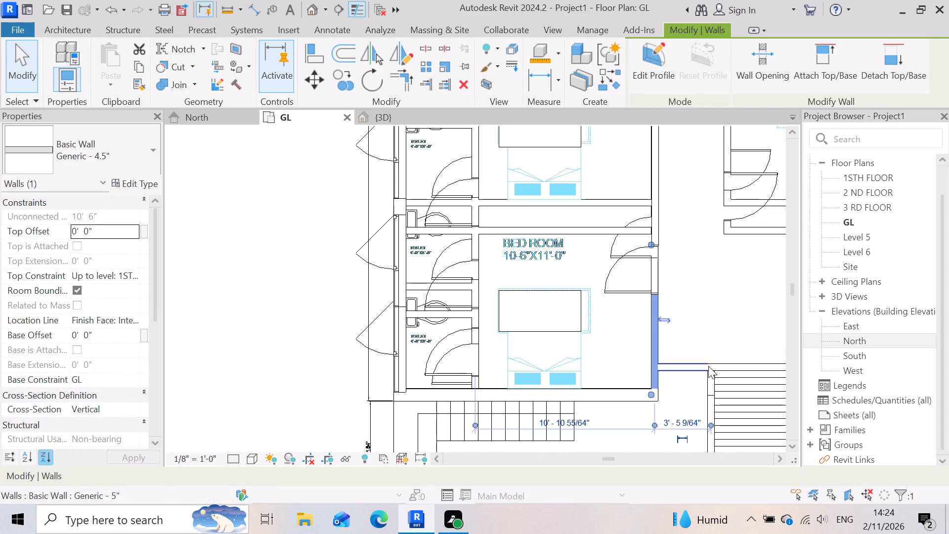
click(706, 366)
scroll(678, 374, up, 4)
click(698, 356)
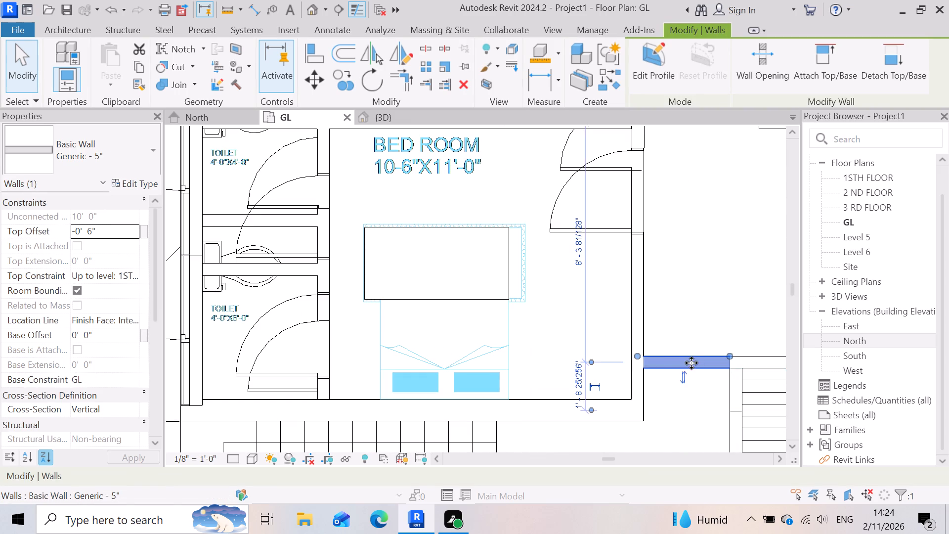
scroll(608, 357, down, 11)
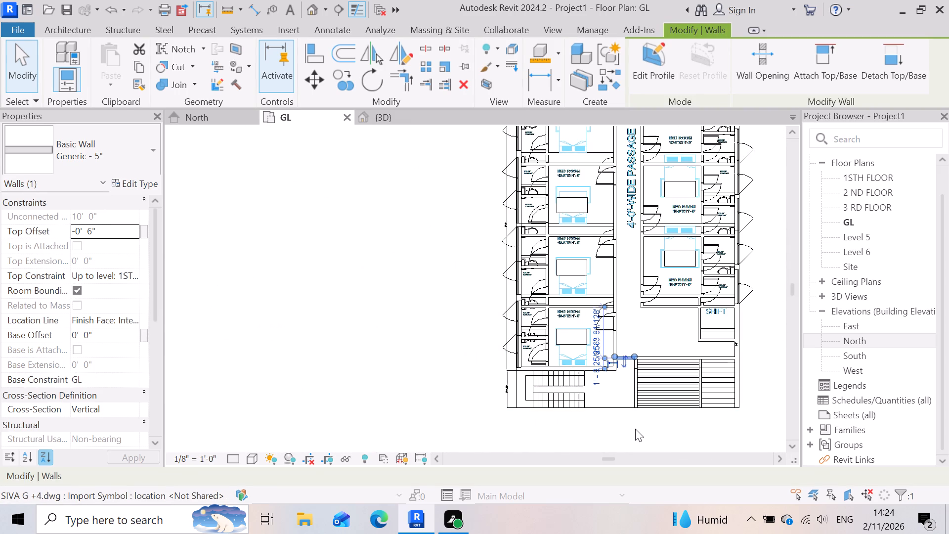
click(635, 429)
scroll(627, 400, up, 3)
On the GL plan, extend the Generic - 4.5" wall between the staircase landing and the wide steps to meet the Generic - 5" lobby wall.
click(638, 394)
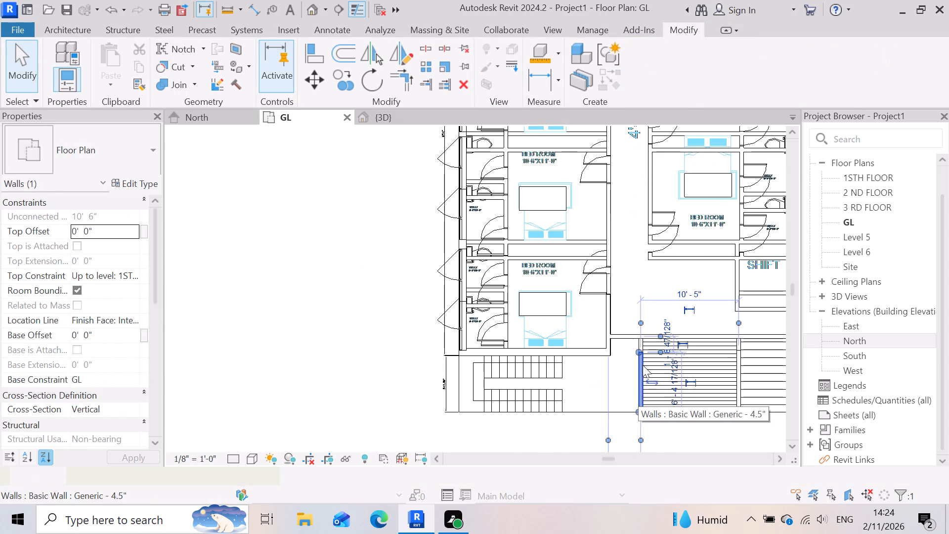
scroll(645, 342, up, 3)
click(637, 348)
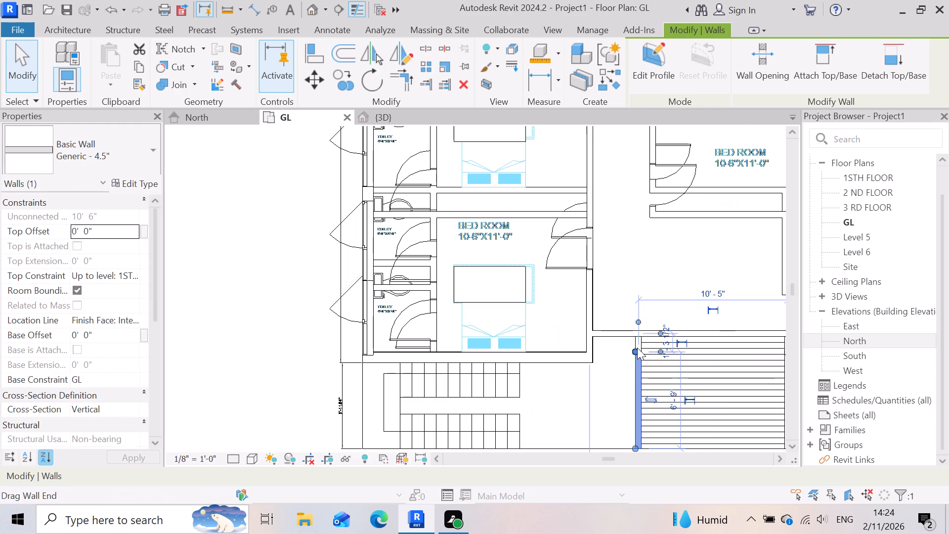
click(609, 386)
scroll(675, 382, down, 3)
scroll(634, 368, up, 2)
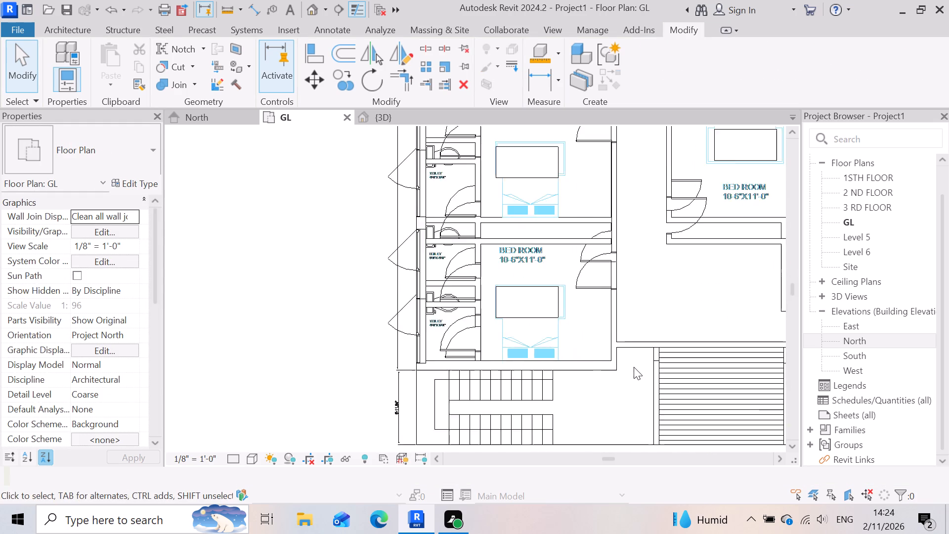
scroll(634, 367, up, 7)
click(651, 361)
scroll(651, 373, up, 4)
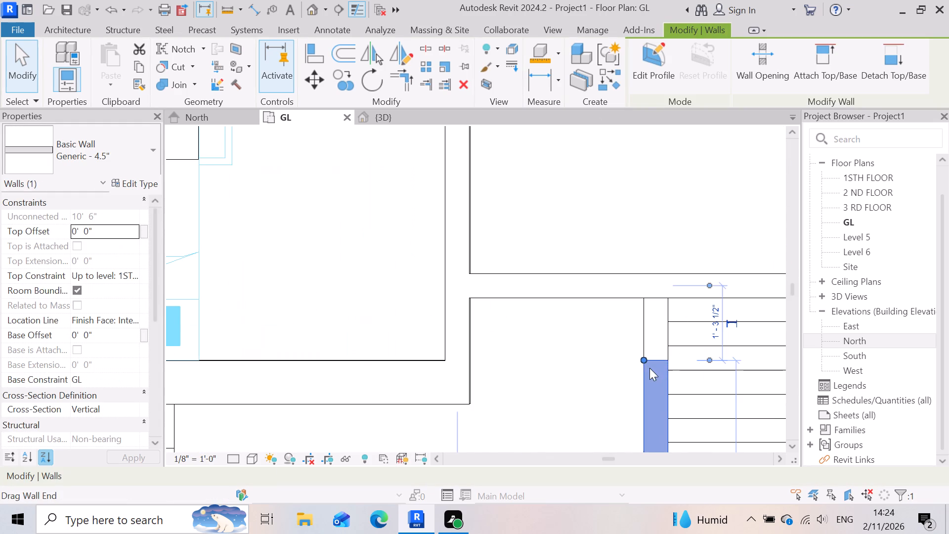
drag(644, 359, 642, 302)
click(589, 370)
scroll(647, 332, down, 6)
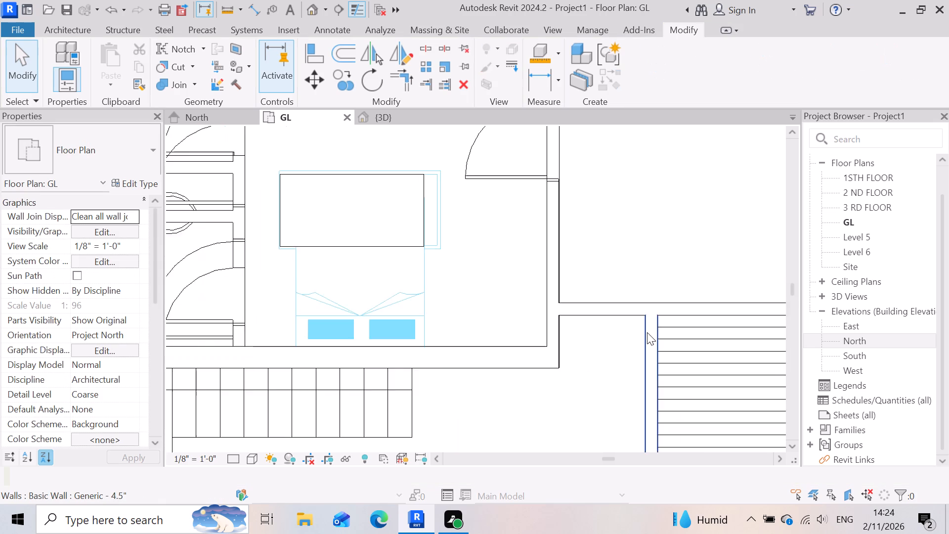
scroll(647, 332, down, 8)
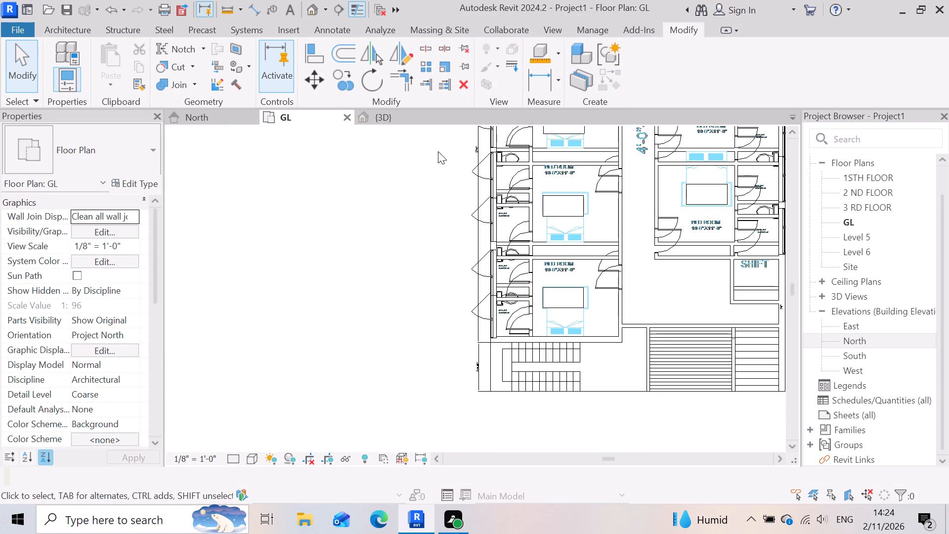
In 3D, set the top offset of the Generic - 4.5" wall nearest the staircase to -6".
click(417, 115)
scroll(610, 286, down, 3)
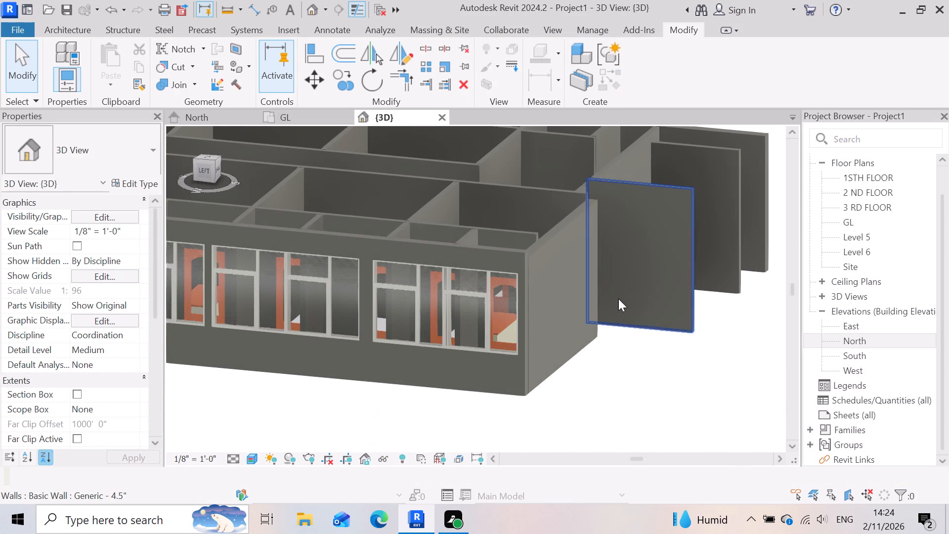
click(657, 349)
click(657, 227)
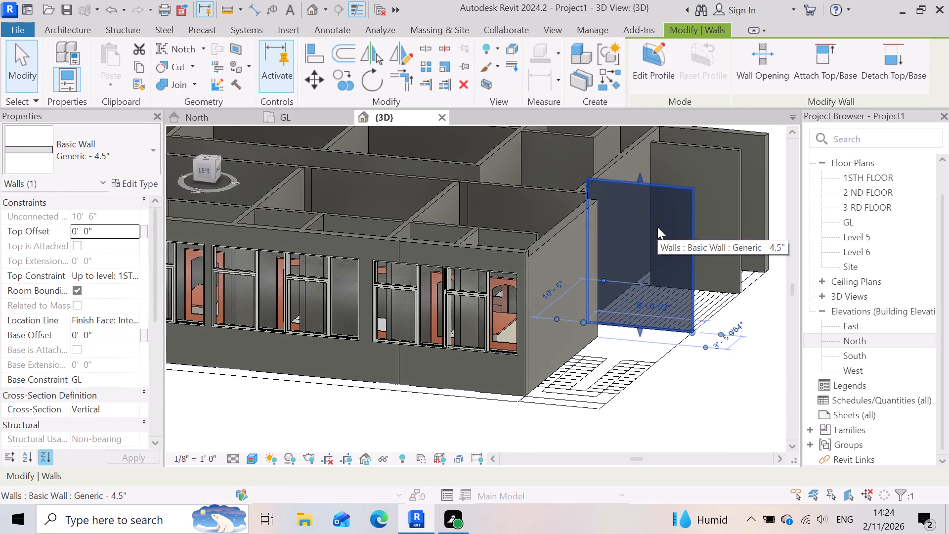
click(121, 227)
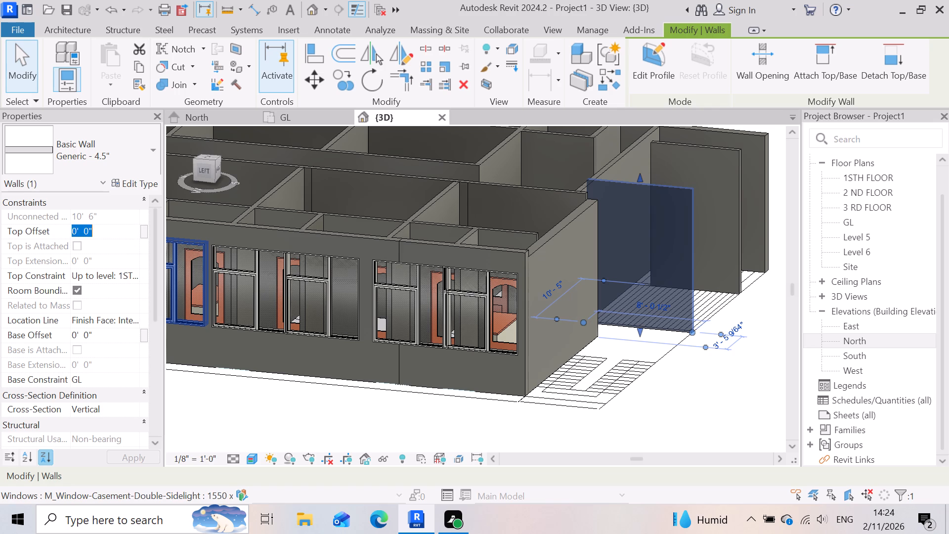
text(-6)
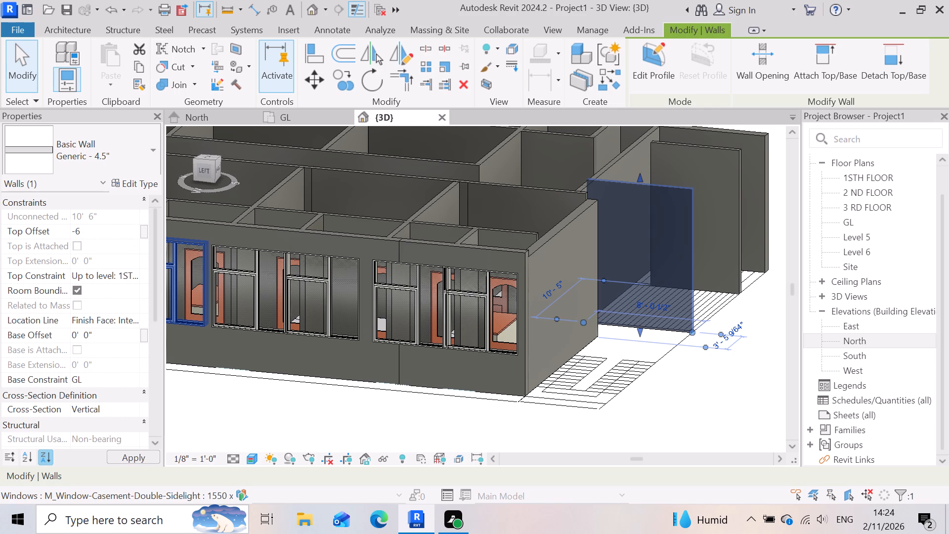
key(shift+quotedbl)
key(Return)
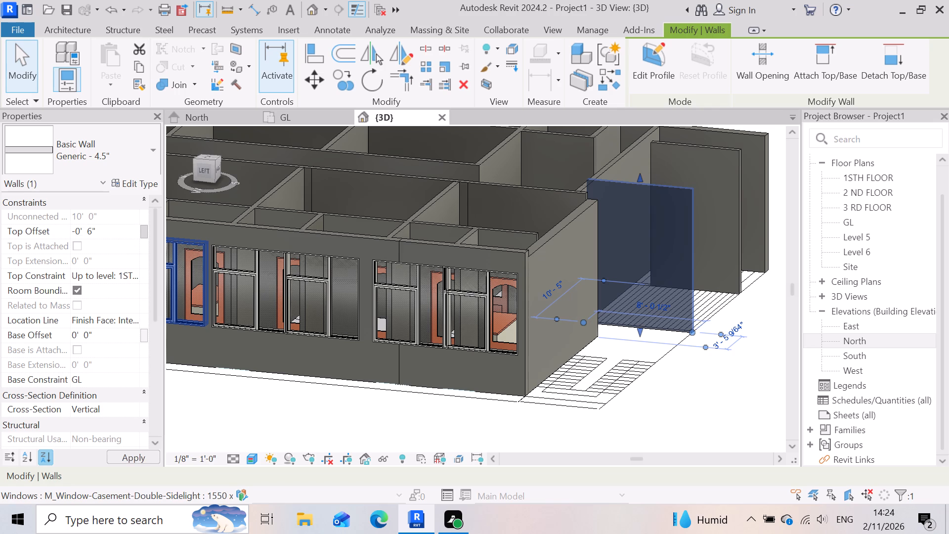
click(146, 454)
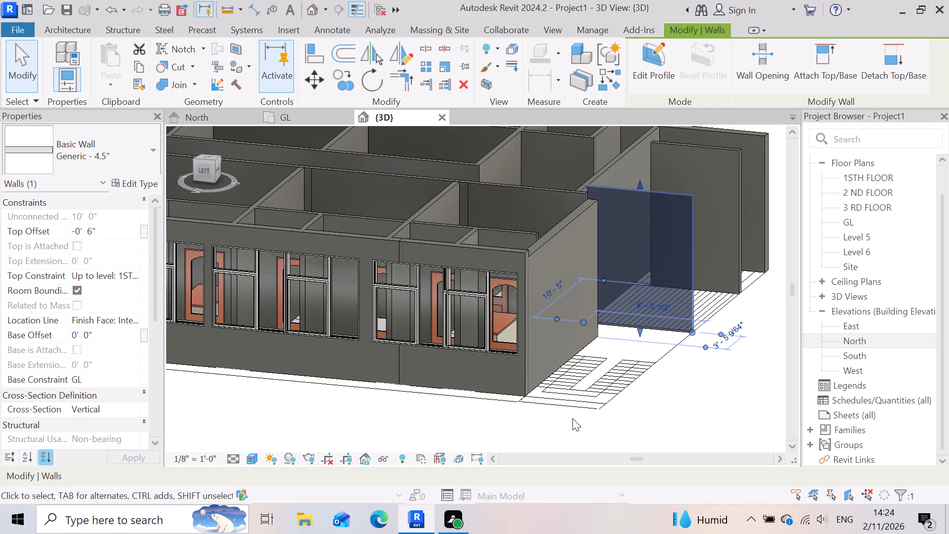
click(647, 417)
Set the top offset of the other Generic - 4.5" wall, between the two flights of wide steps, to -6".
scroll(711, 210, up, 3)
scroll(541, 356, down, 2)
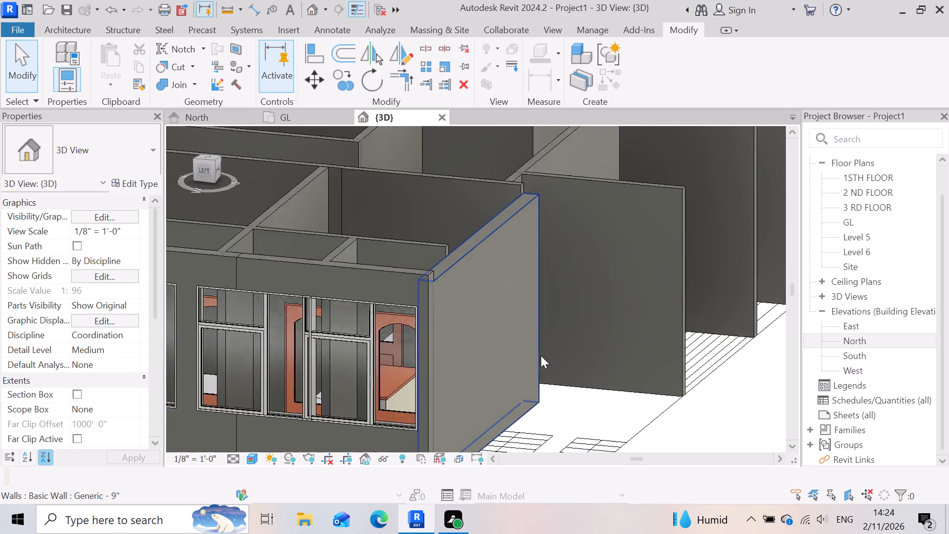
scroll(541, 356, down, 3)
click(624, 271)
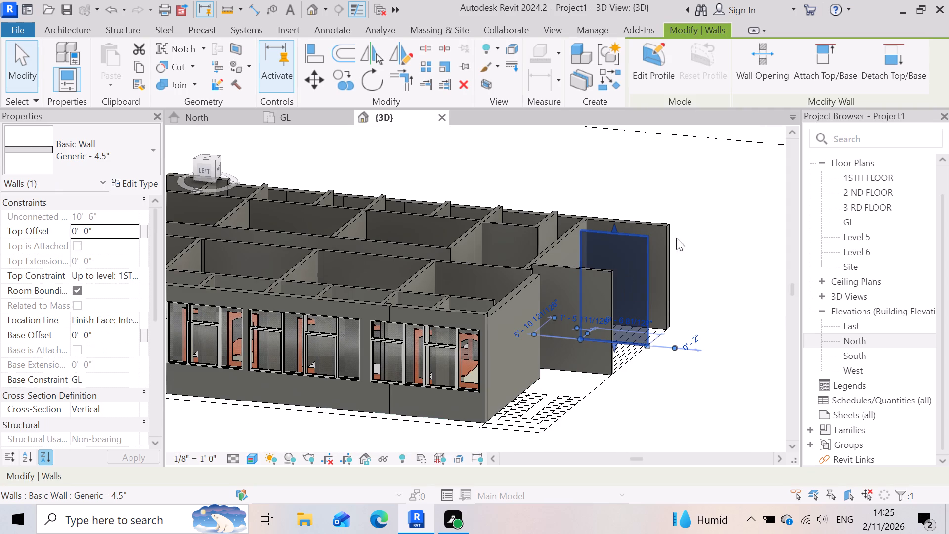
click(121, 234)
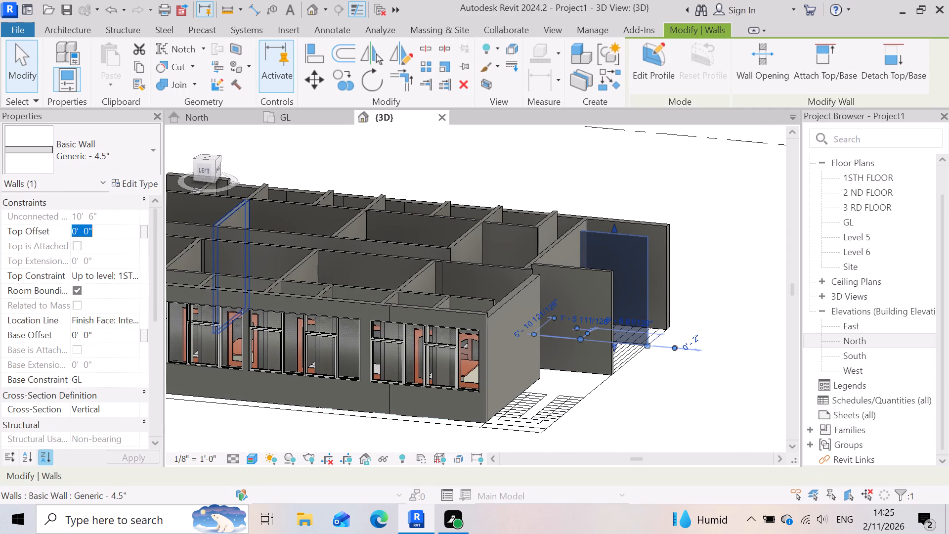
text(-6)
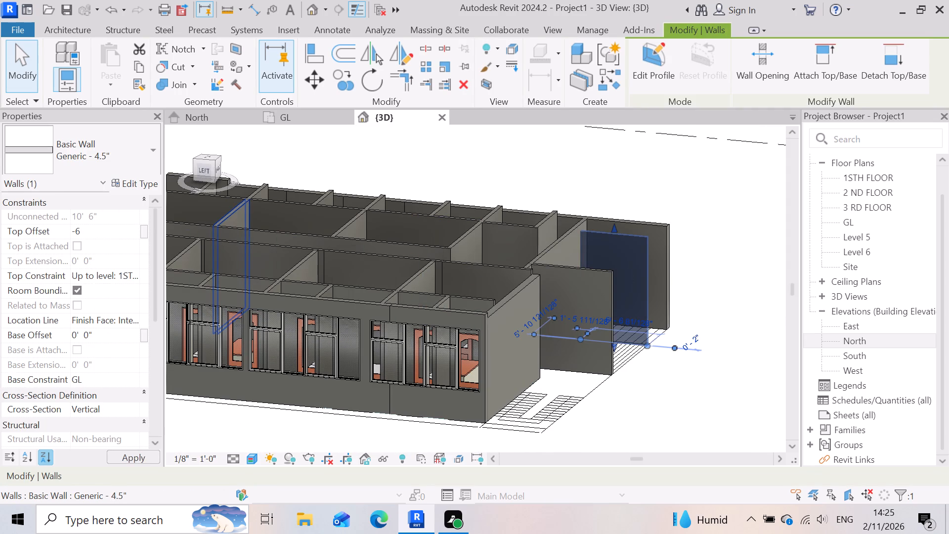
key(shift+quotedbl)
key(Return)
scroll(506, 388, down, 3)
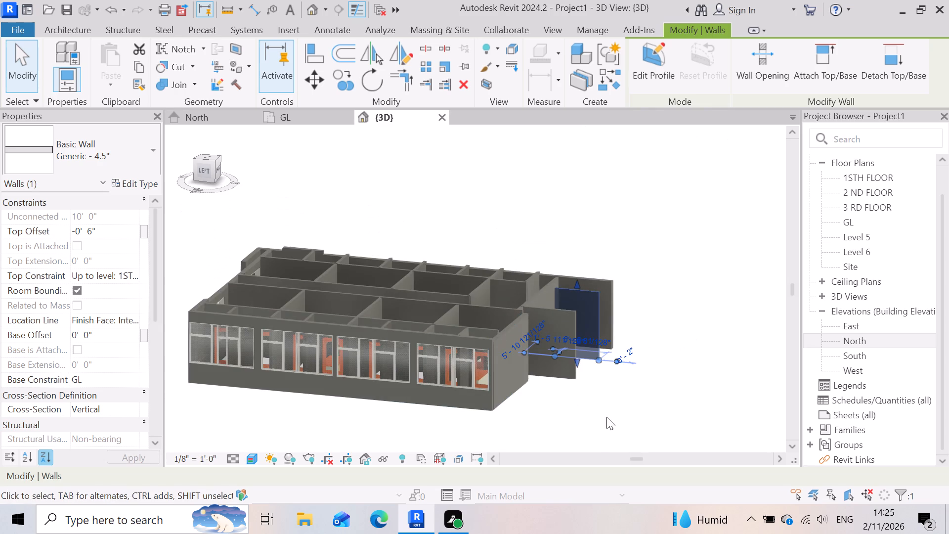
click(606, 417)
Check in 3D the top offsets of the long Generic - 9" outer wall and the Generic - 9" end wall beside the staircase.
scroll(587, 353, up, 7)
click(607, 234)
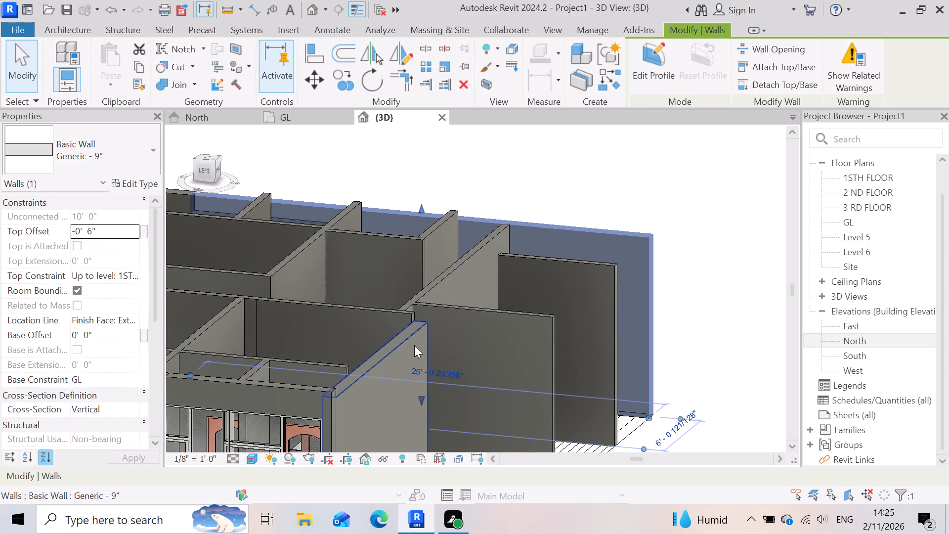
scroll(477, 222, down, 4)
click(717, 344)
scroll(503, 348, up, 3)
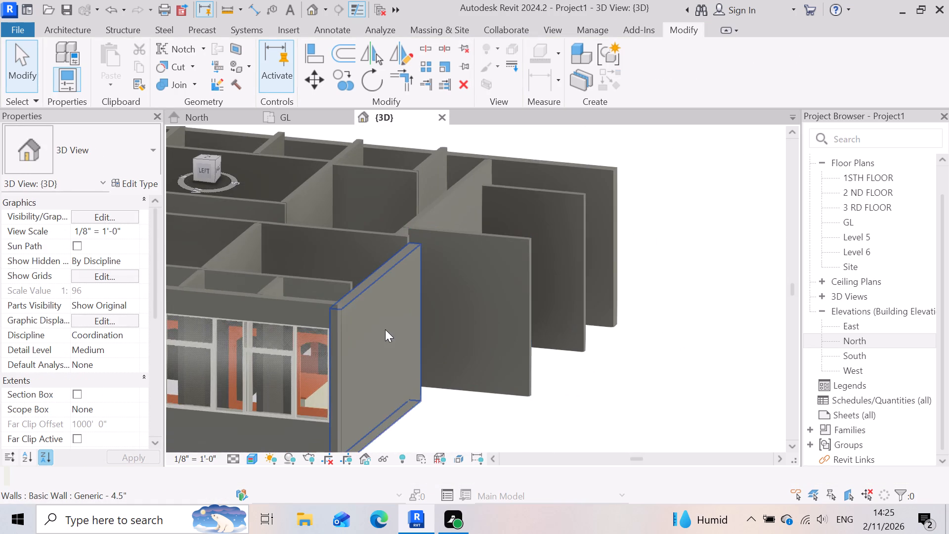
scroll(369, 307, up, 7)
click(432, 265)
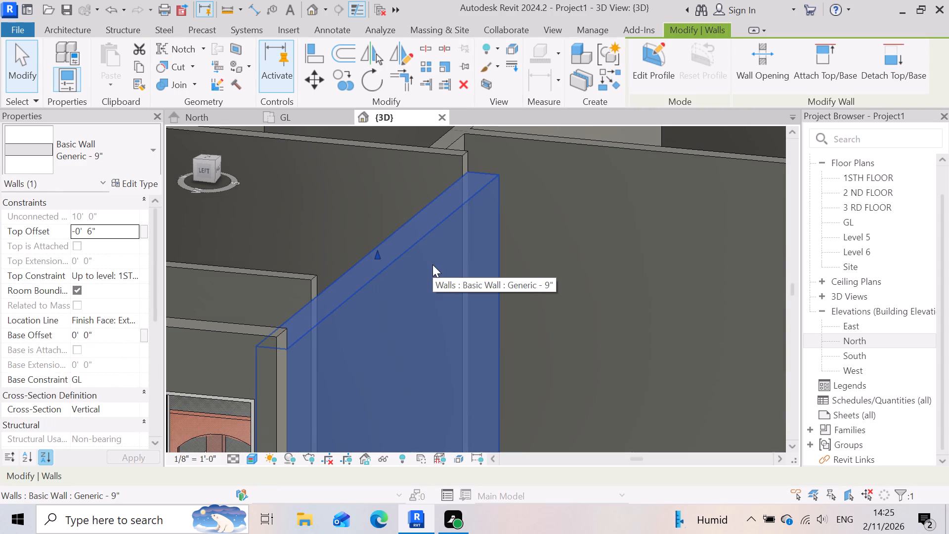
scroll(518, 258, down, 10)
click(698, 383)
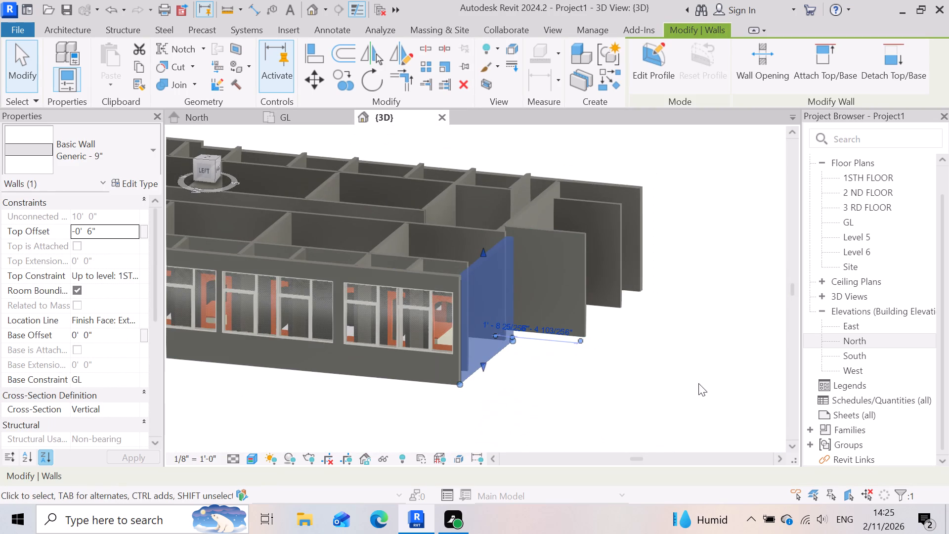
Inspect in 3D the Generic - 9" end wall beside the staircase and its junction with the Generic - 5" lobby wall.
scroll(636, 330, down, 1)
shift+middle_drag(697, 337, 558, 382)
scroll(524, 244, up, 3)
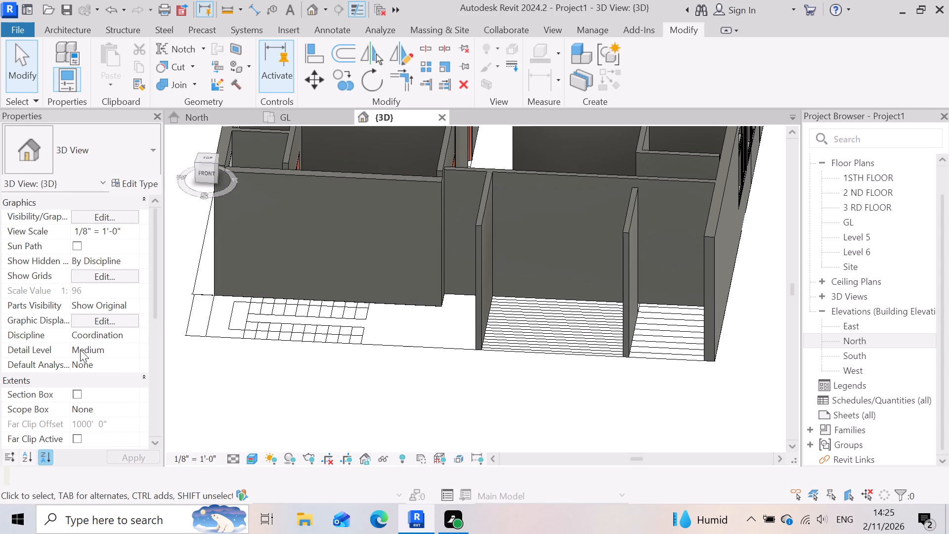
scroll(651, 359, down, 4)
scroll(541, 294, up, 7)
scroll(537, 236, down, 1)
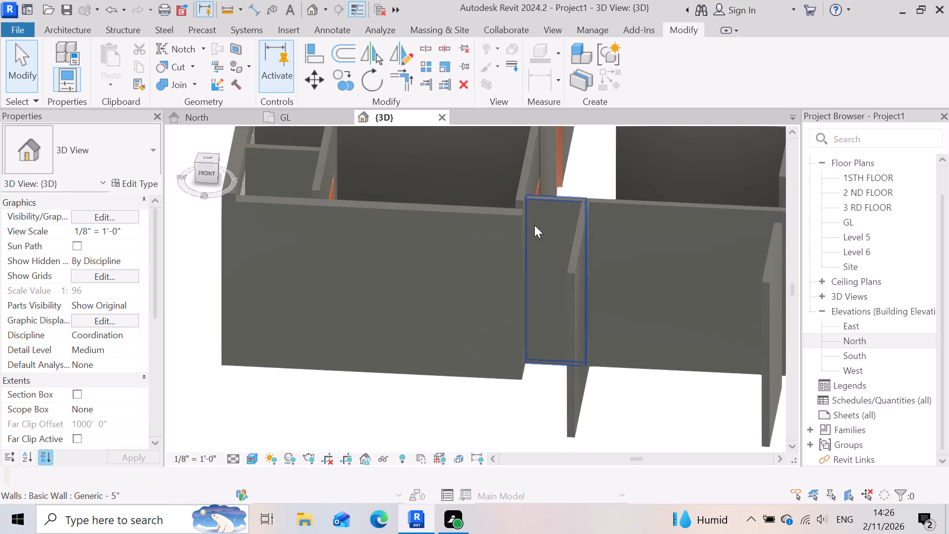
scroll(519, 224, up, 3)
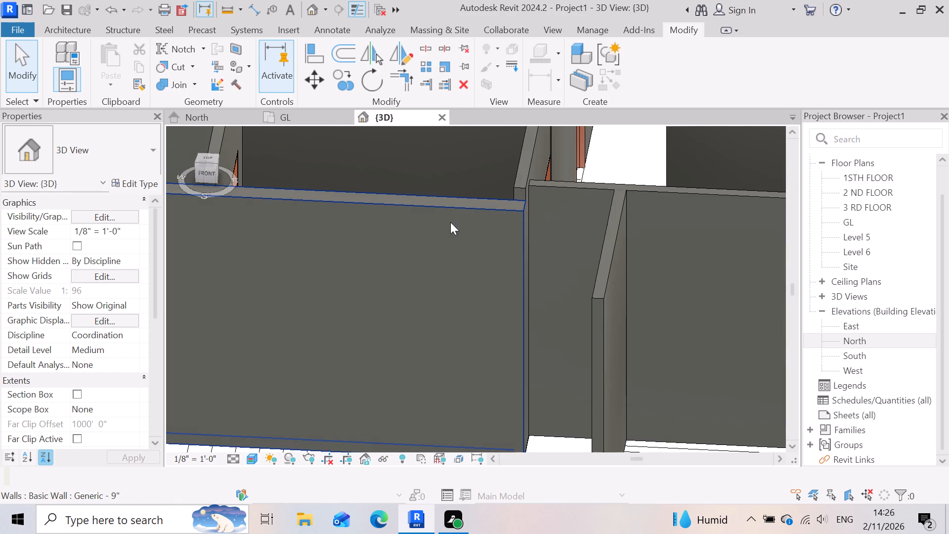
scroll(566, 151, up, 3)
scroll(499, 247, up, 4)
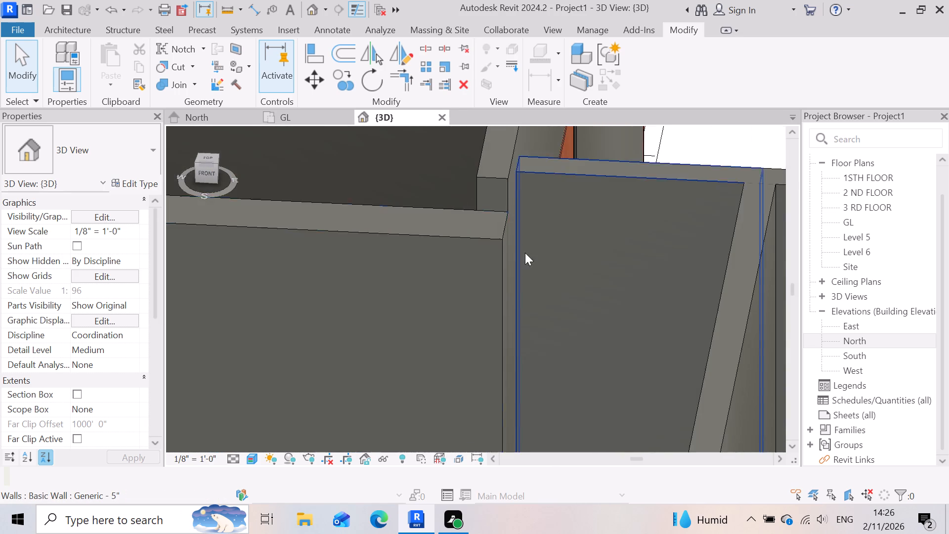
scroll(586, 267, down, 6)
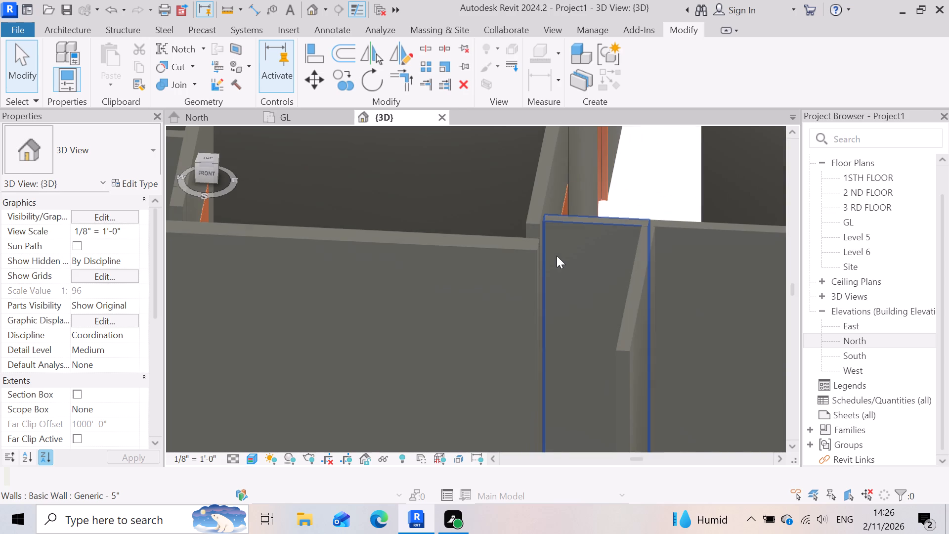
scroll(543, 306, down, 4)
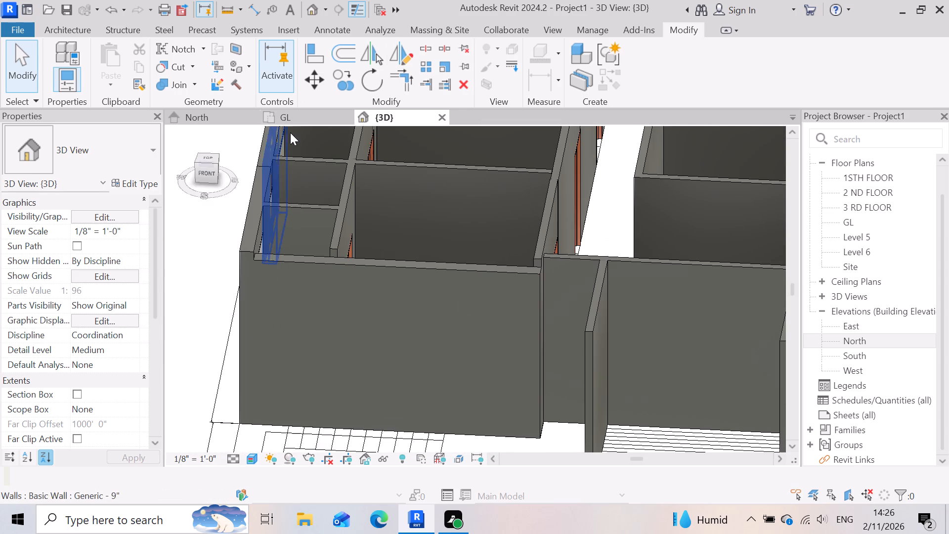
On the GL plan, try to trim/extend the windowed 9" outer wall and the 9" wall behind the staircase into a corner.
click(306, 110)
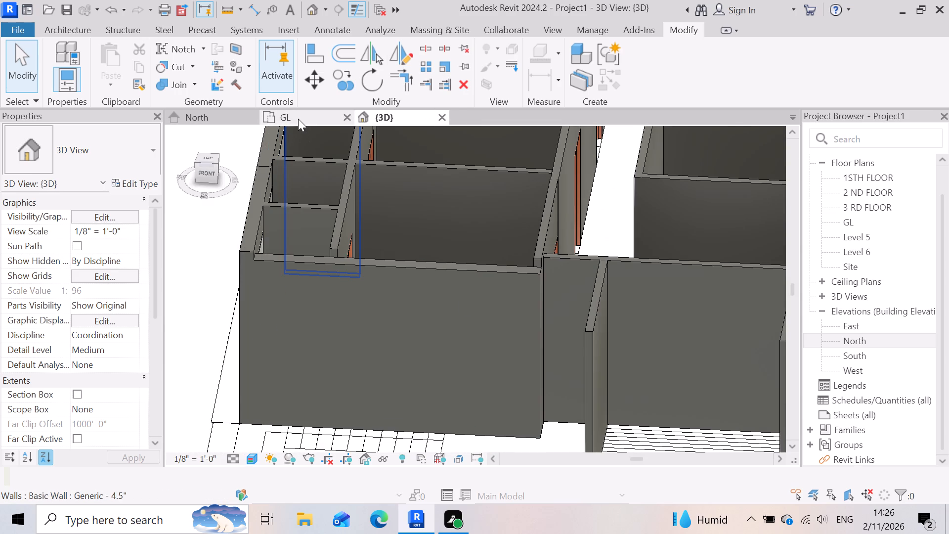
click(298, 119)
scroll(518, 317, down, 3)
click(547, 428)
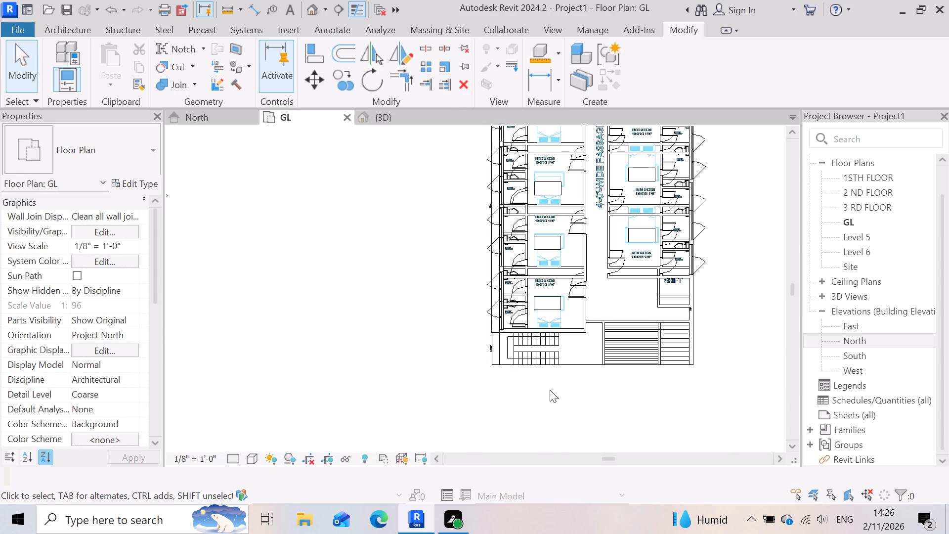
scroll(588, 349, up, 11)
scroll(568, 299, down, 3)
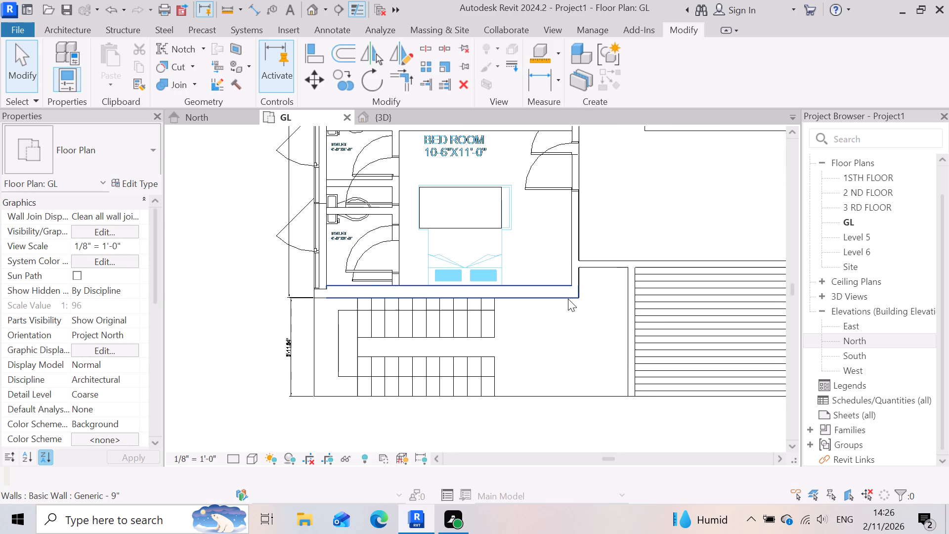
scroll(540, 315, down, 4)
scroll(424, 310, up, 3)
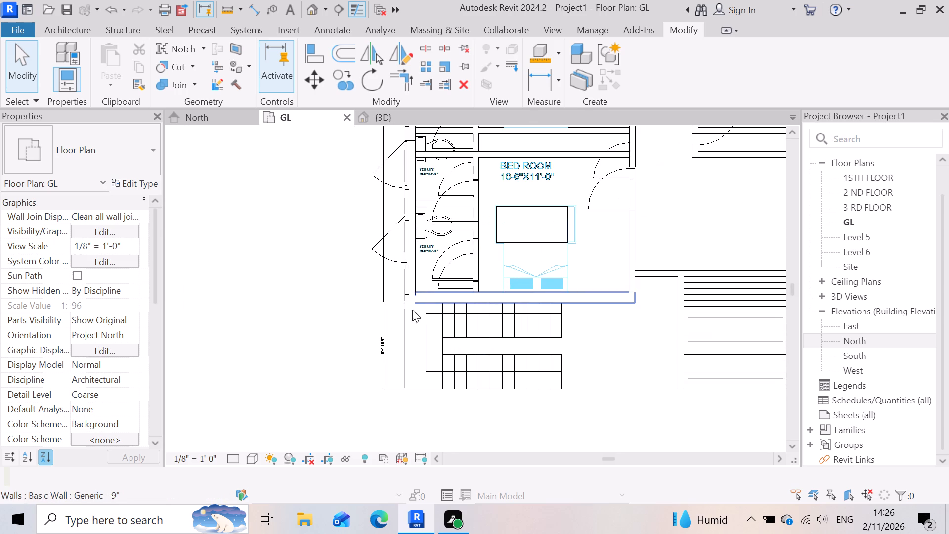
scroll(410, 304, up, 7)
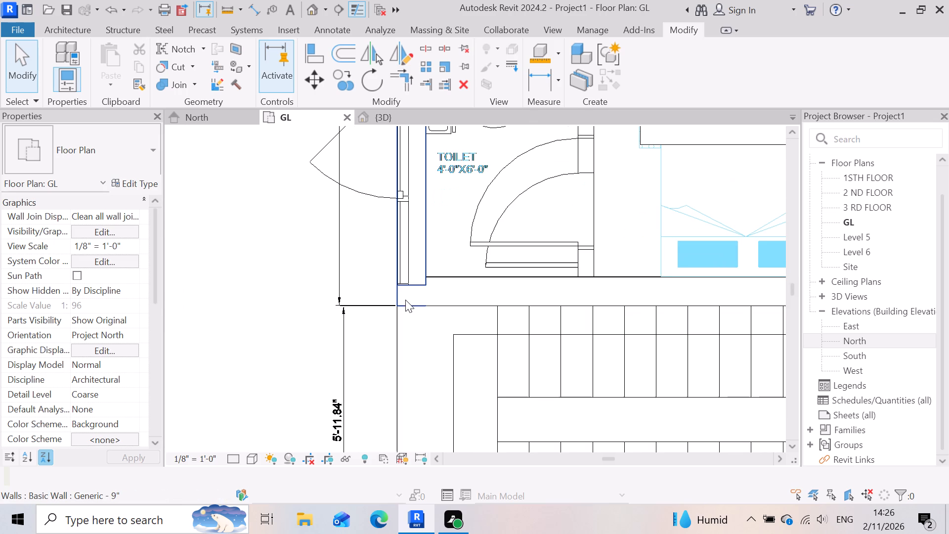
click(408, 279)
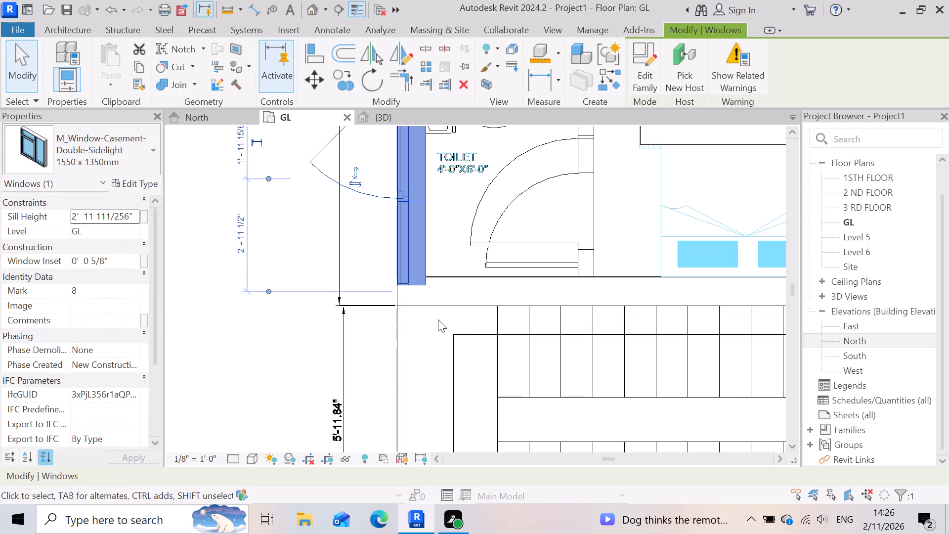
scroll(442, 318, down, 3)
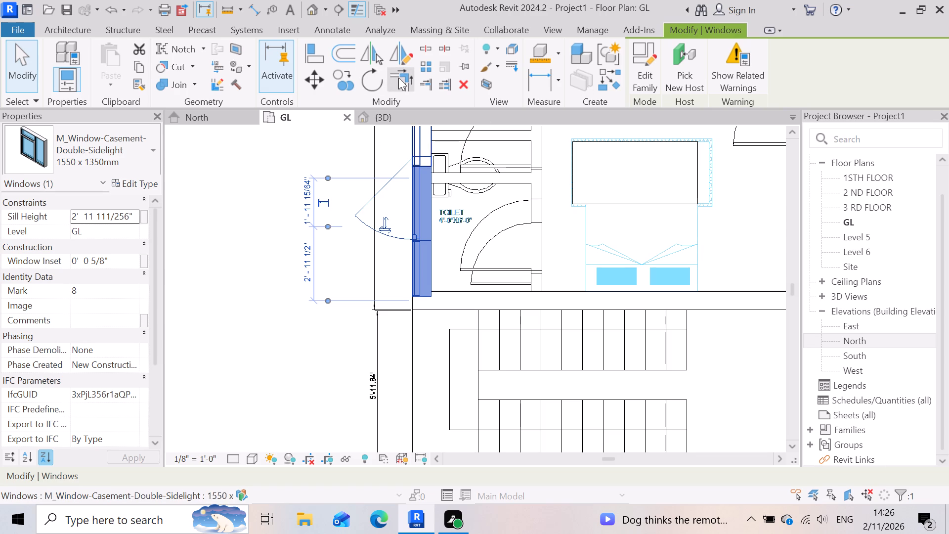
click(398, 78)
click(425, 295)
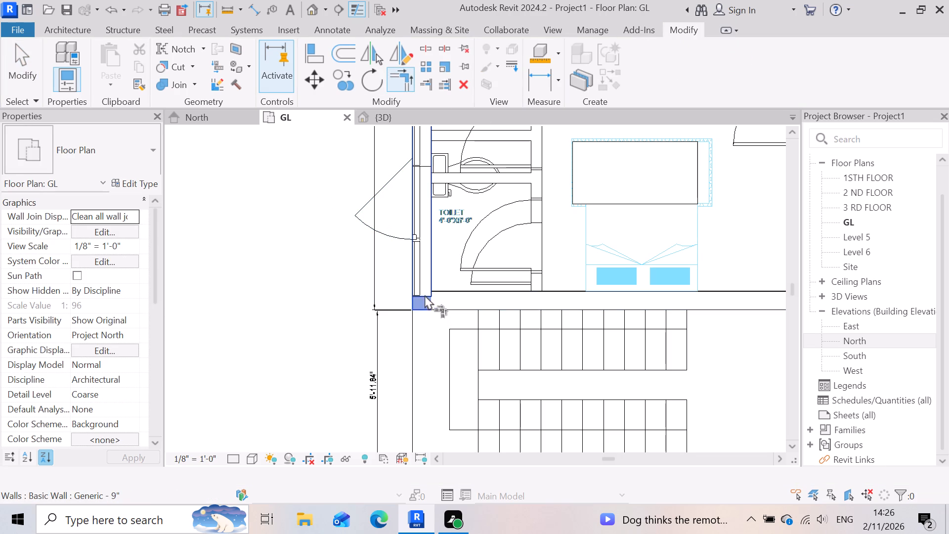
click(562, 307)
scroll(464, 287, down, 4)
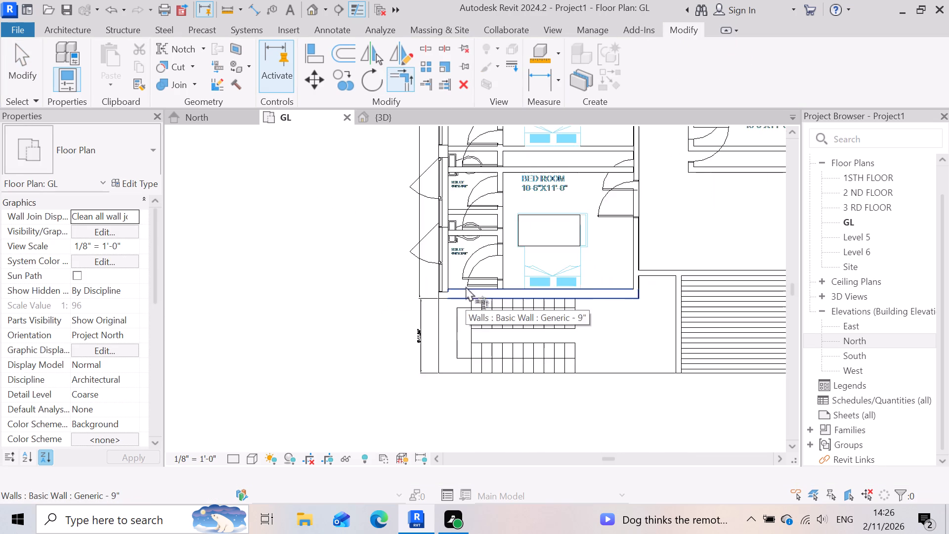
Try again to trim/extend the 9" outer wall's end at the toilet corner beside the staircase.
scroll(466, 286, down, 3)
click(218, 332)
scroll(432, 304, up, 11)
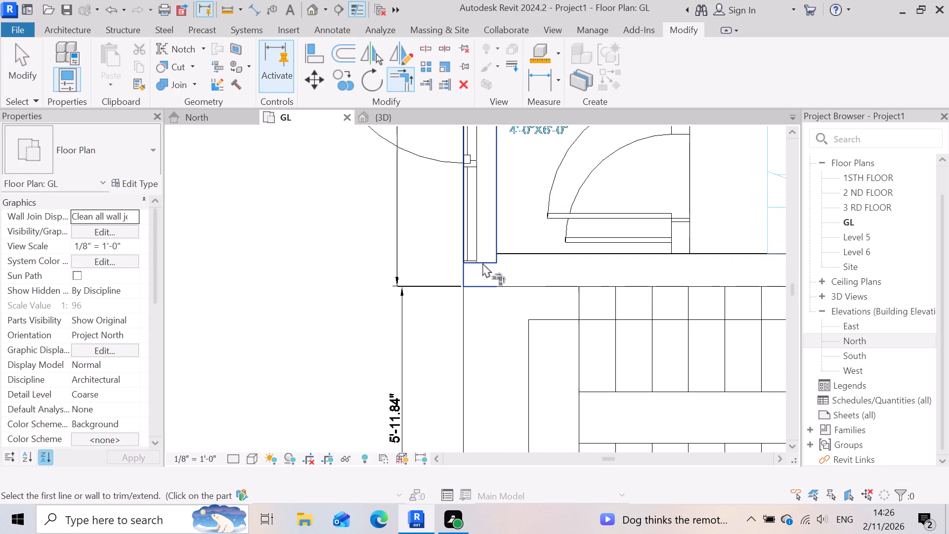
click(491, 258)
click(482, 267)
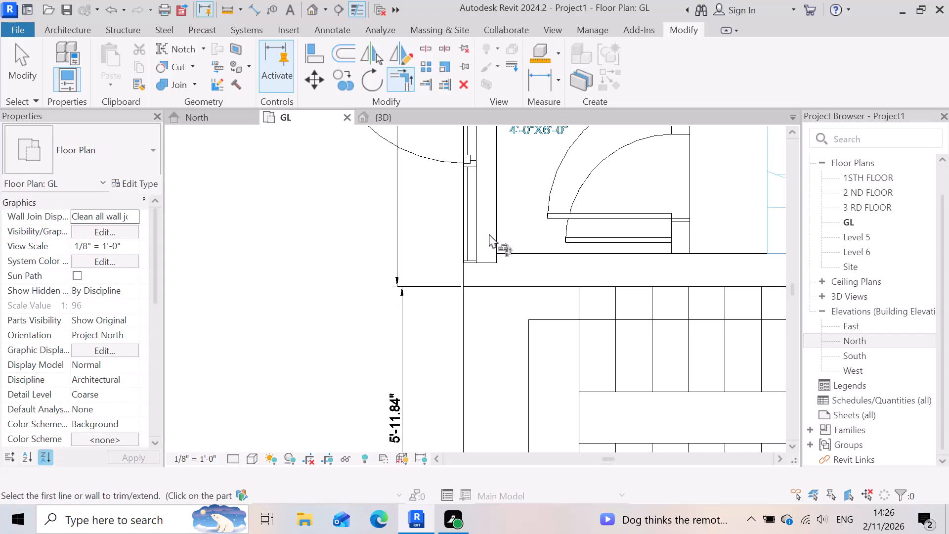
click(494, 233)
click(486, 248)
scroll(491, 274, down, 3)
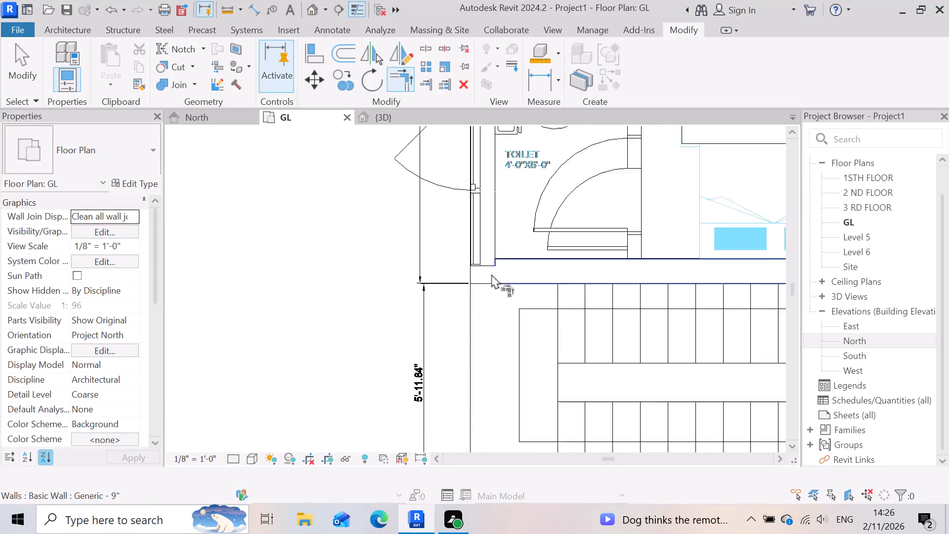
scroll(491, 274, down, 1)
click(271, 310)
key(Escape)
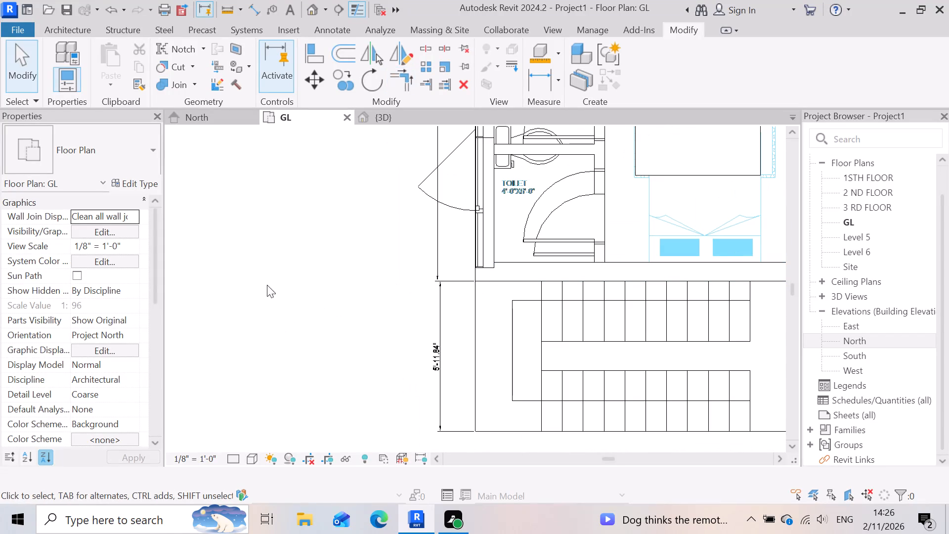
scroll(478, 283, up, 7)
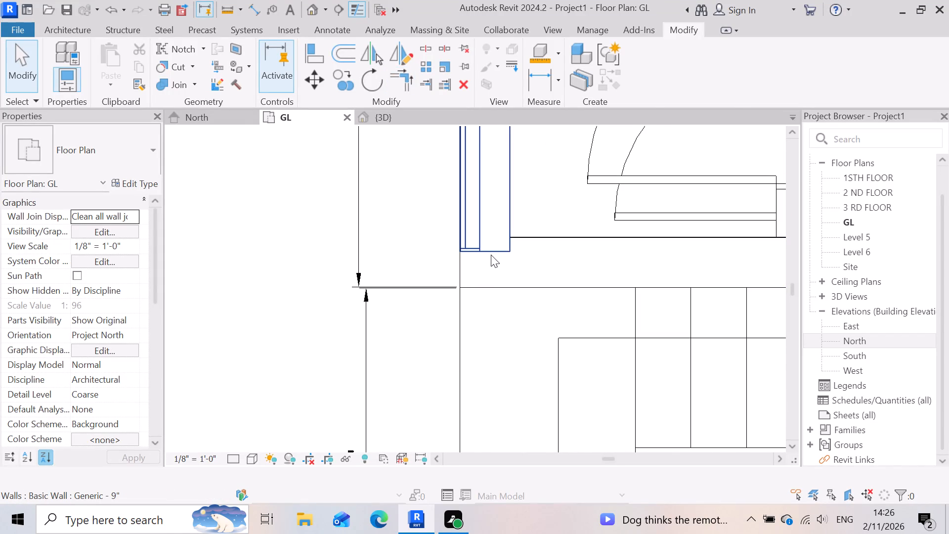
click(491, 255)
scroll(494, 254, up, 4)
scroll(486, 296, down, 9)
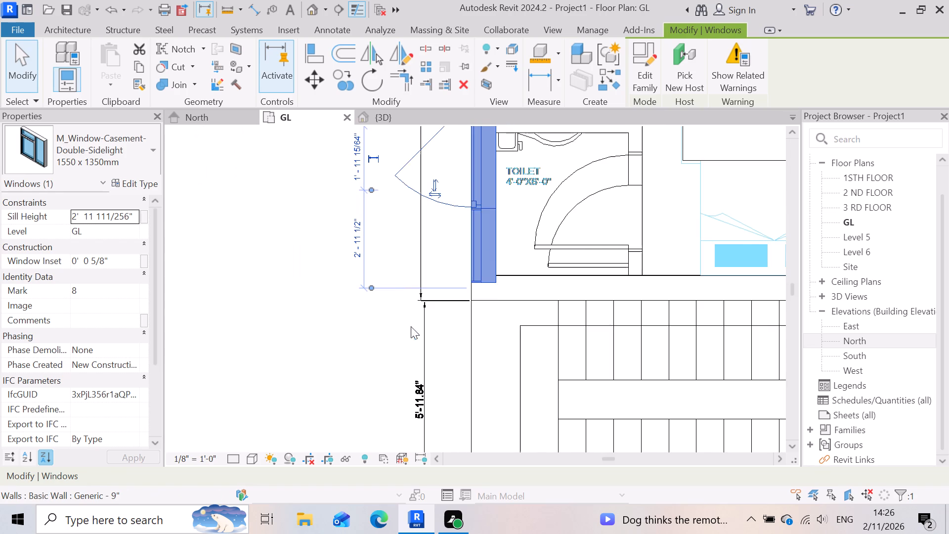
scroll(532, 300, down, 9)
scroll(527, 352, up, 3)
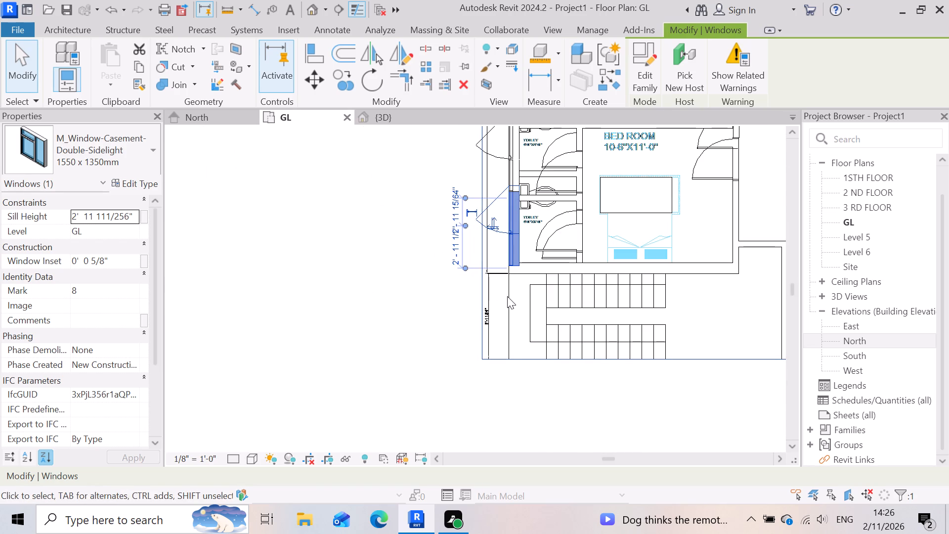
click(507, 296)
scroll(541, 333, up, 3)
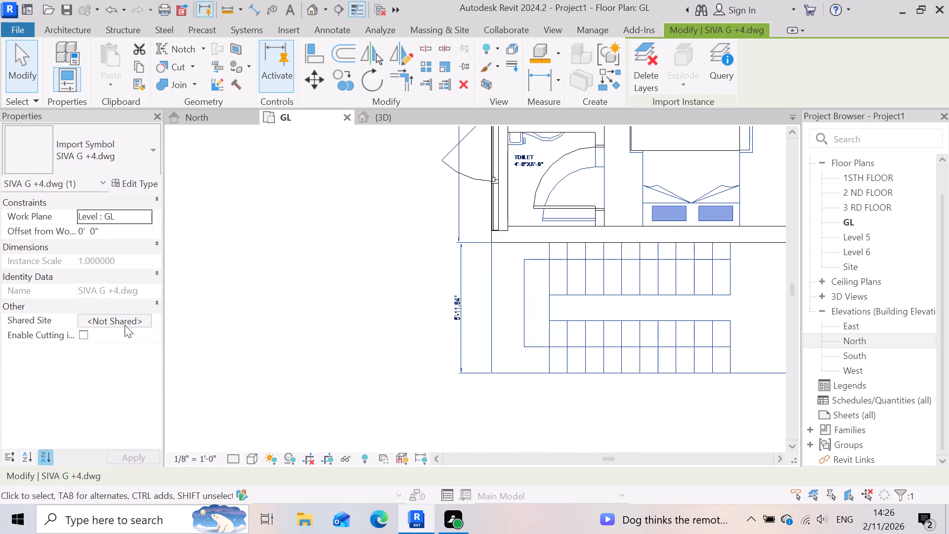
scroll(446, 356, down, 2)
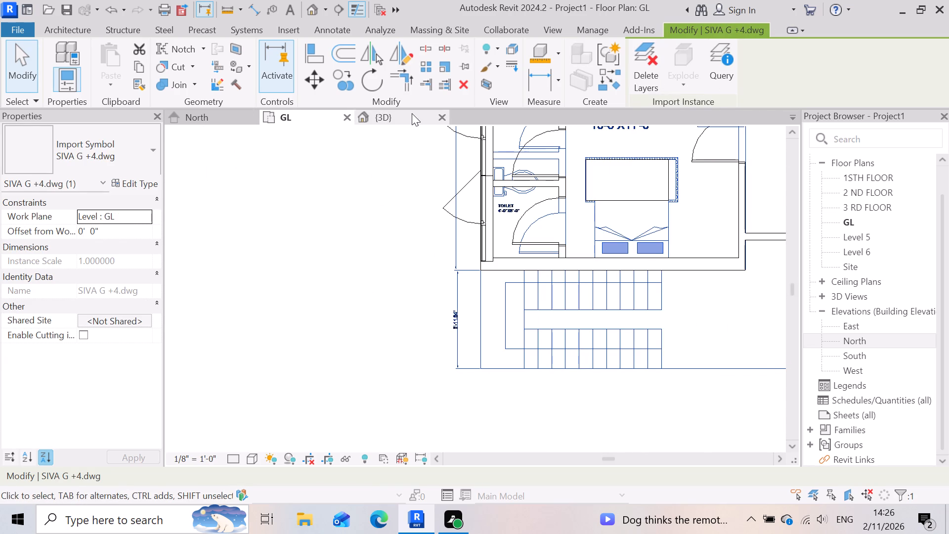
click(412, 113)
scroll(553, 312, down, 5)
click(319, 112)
Draw a Generic - 9" wall about 6'-4" long from the outer wall's end past the staircase landing to the drawing's boundary line.
scroll(436, 258, down, 1)
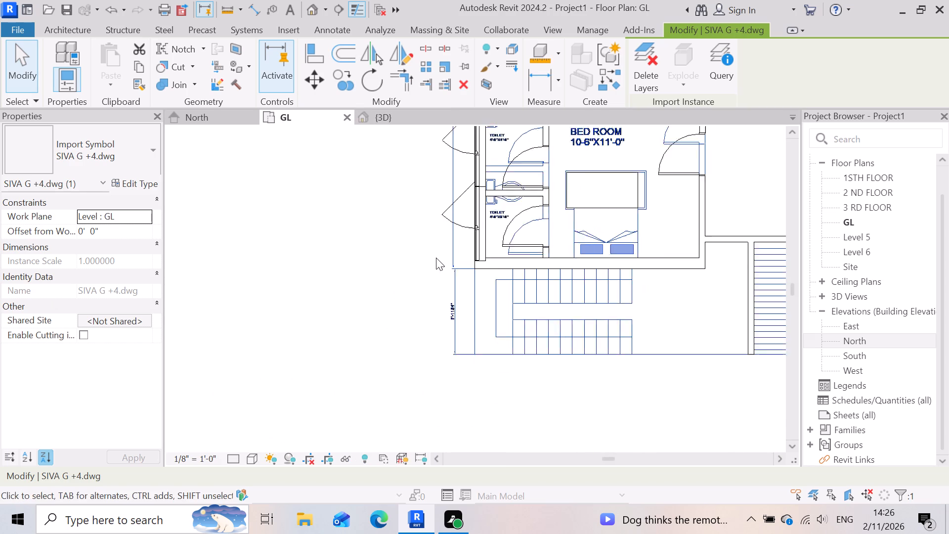
scroll(436, 258, down, 1)
scroll(573, 289, down, 1)
scroll(598, 296, up, 6)
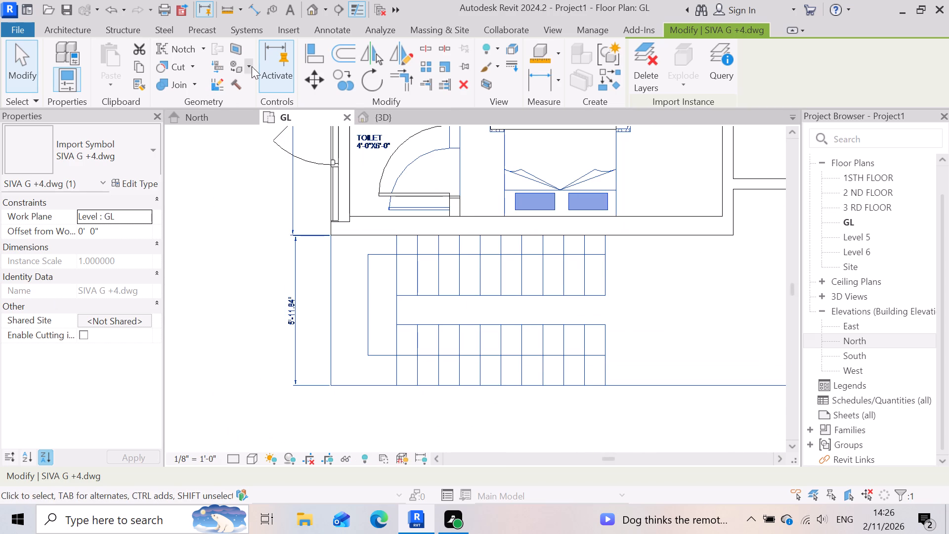
click(71, 28)
click(58, 47)
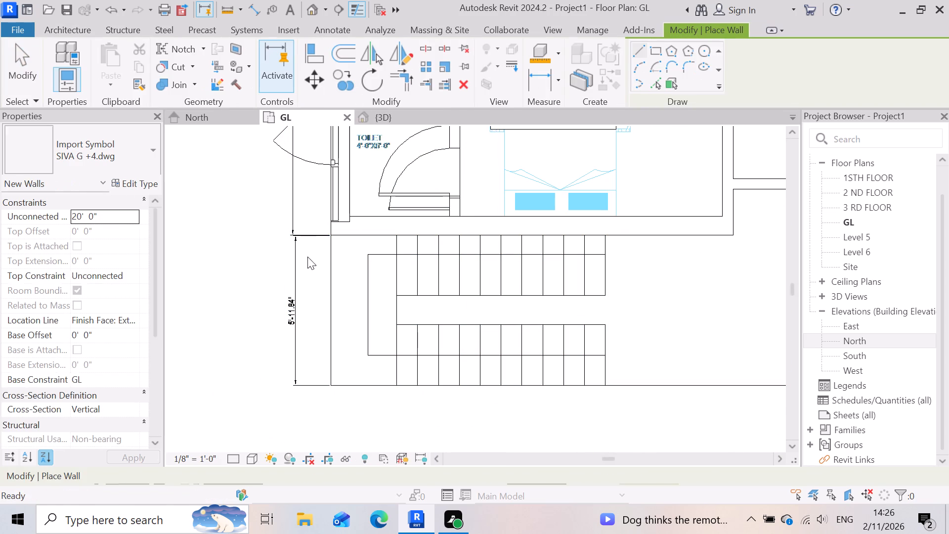
click(350, 225)
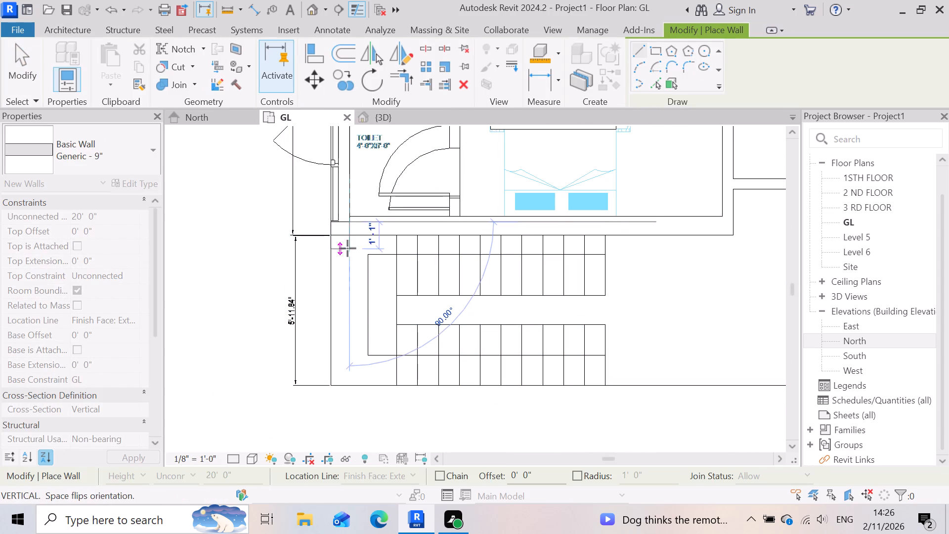
click(346, 388)
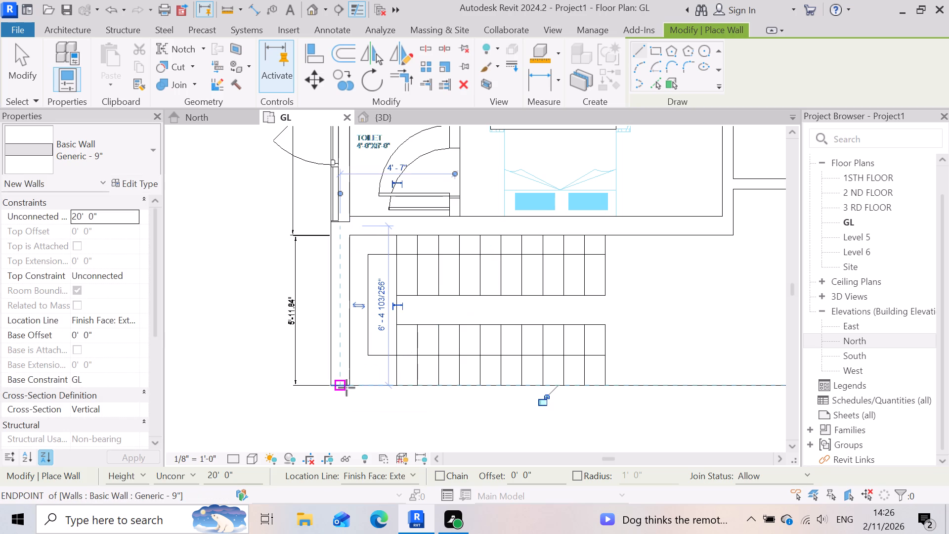
key(Escape)
key(Escape)
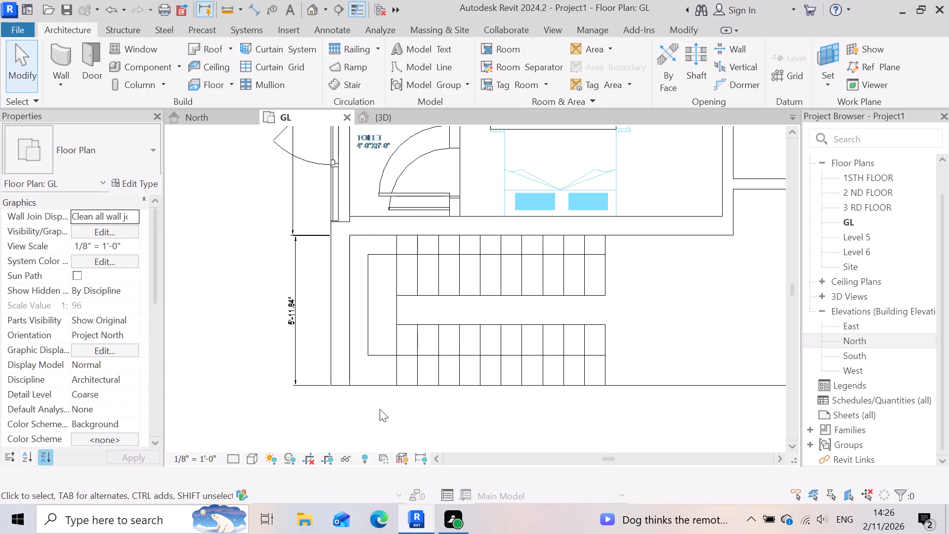
Start a new stair from GL to 1STH FLOOR and open a custom sketched run for it.
scroll(394, 409, up, 3)
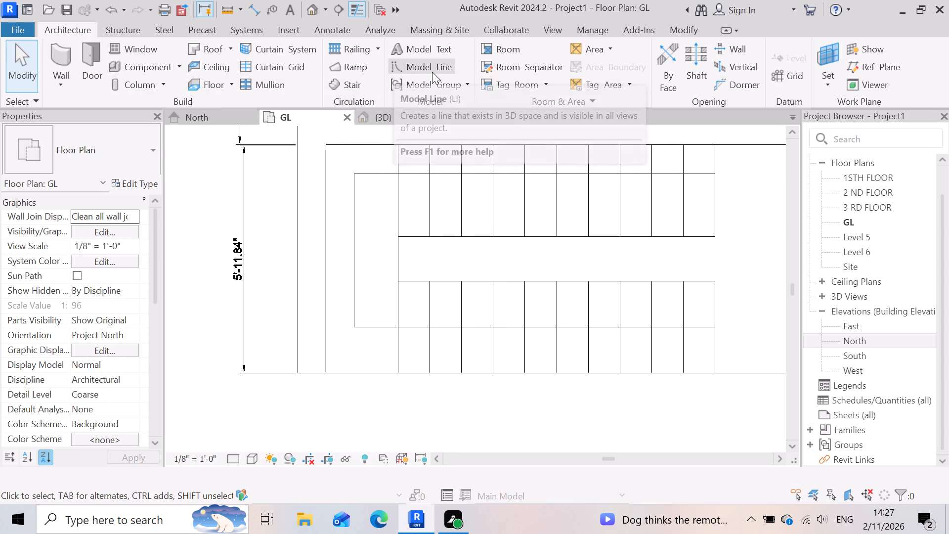
scroll(432, 72, up, 3)
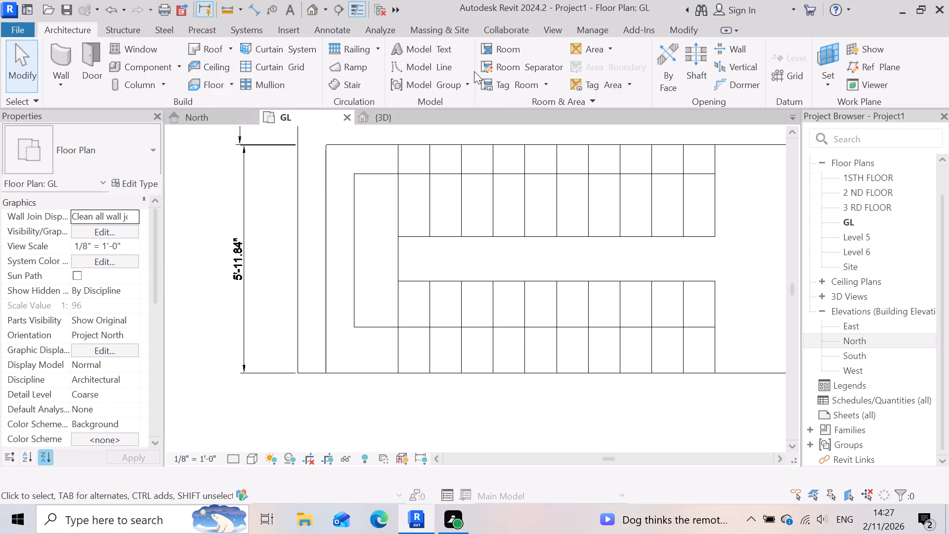
click(368, 87)
click(350, 85)
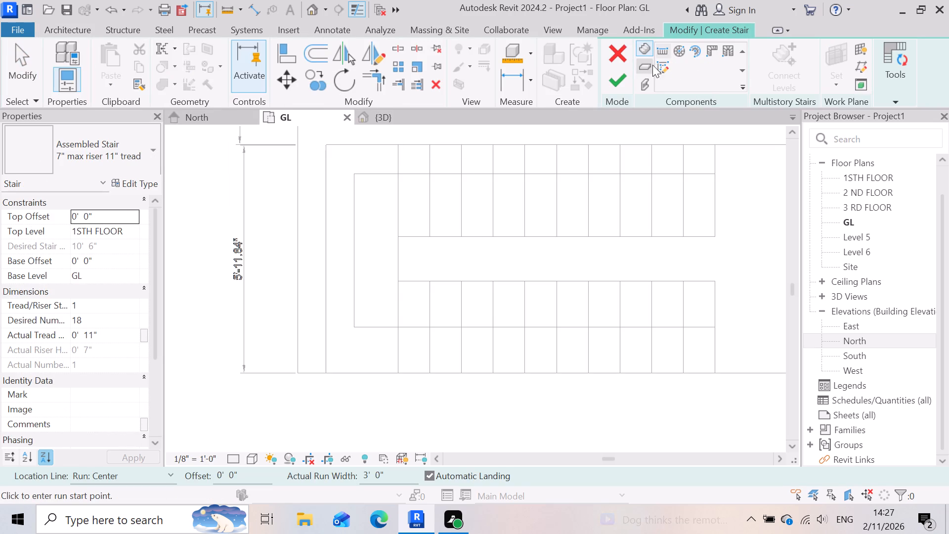
click(665, 66)
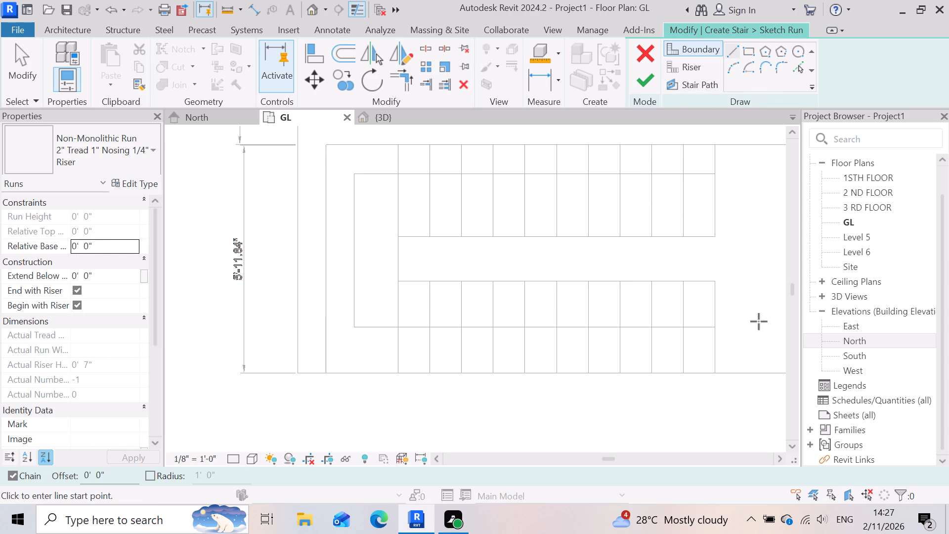
Draw the run's first outer boundary line, about 10'-3" along the 9" wall behind the staircase, from the flight's open end to the landing corner.
scroll(705, 285, down, 2)
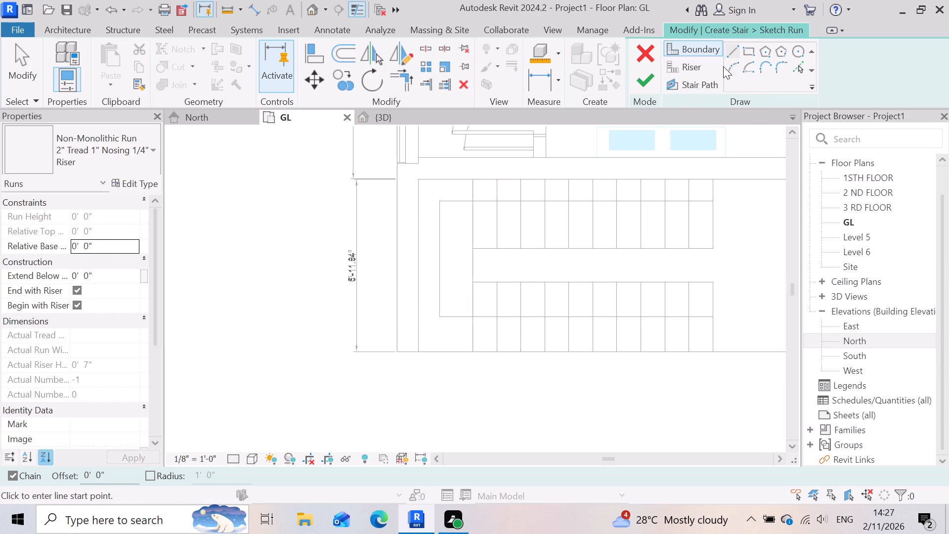
scroll(637, 296, up, 2)
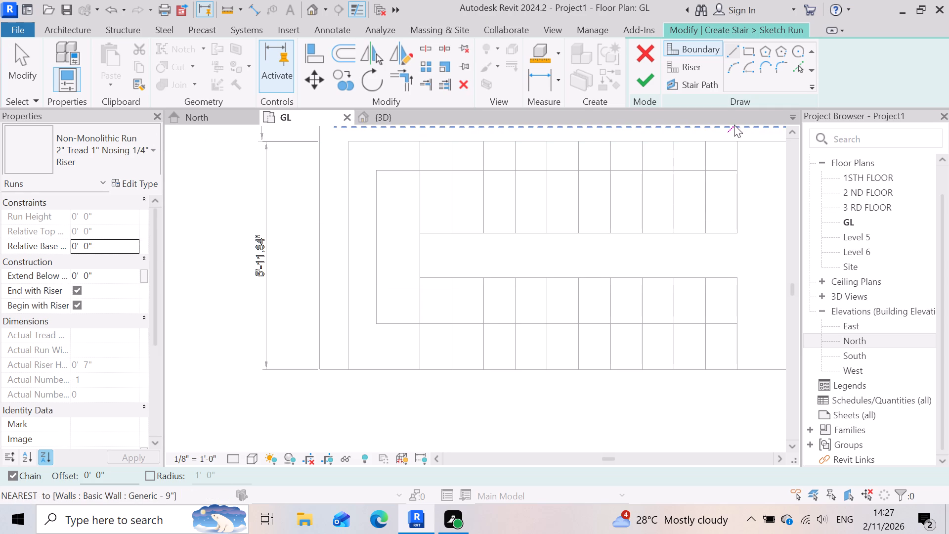
scroll(662, 258, down, 3)
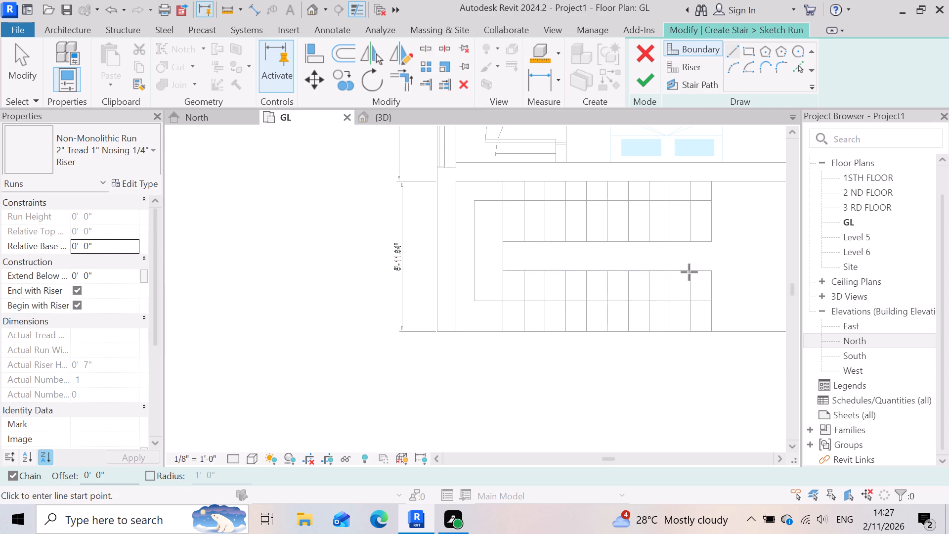
scroll(727, 193, up, 1)
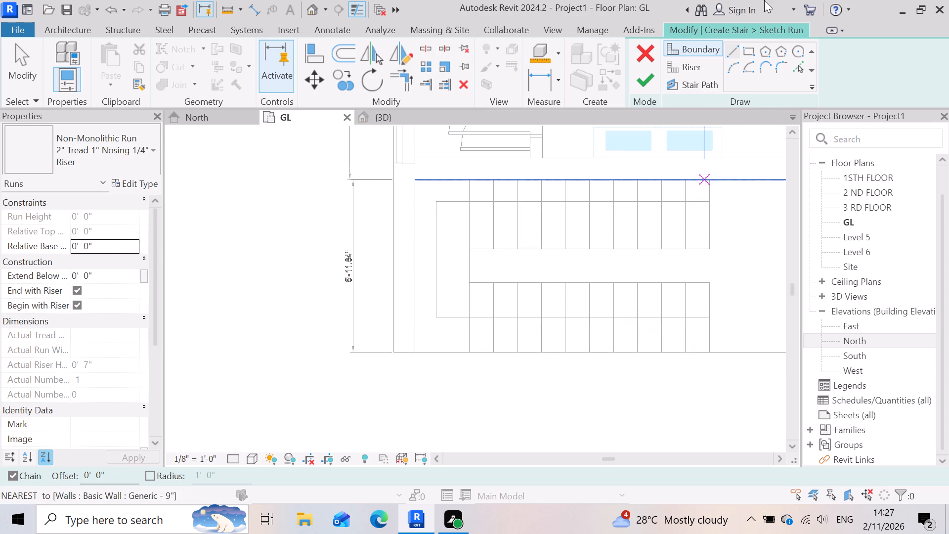
click(726, 50)
scroll(730, 348, up, 3)
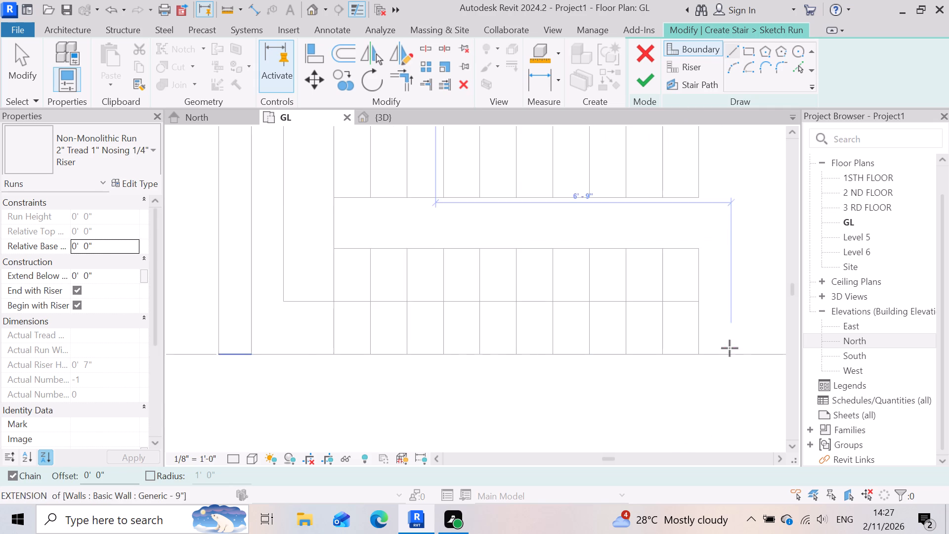
scroll(721, 418, down, 3)
scroll(739, 212, up, 3)
scroll(495, 377, down, 5)
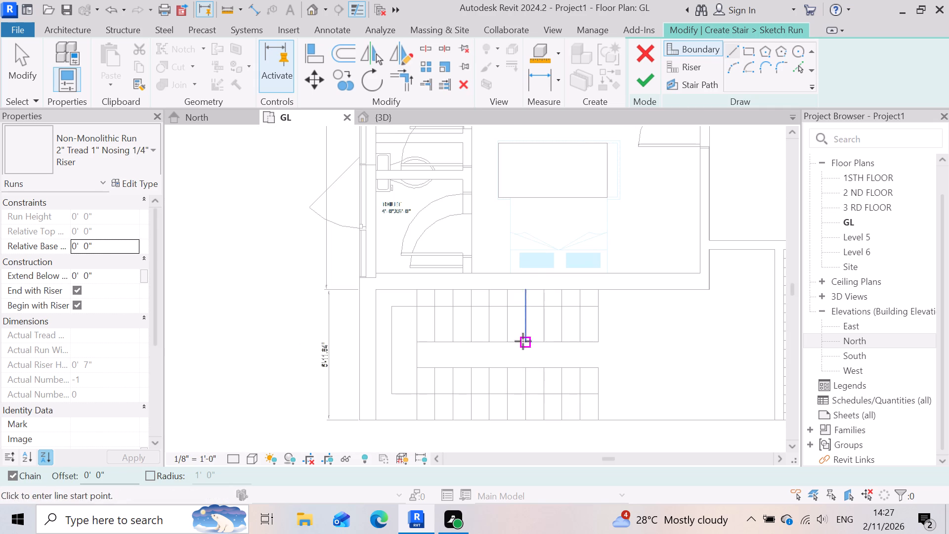
scroll(513, 309, up, 3)
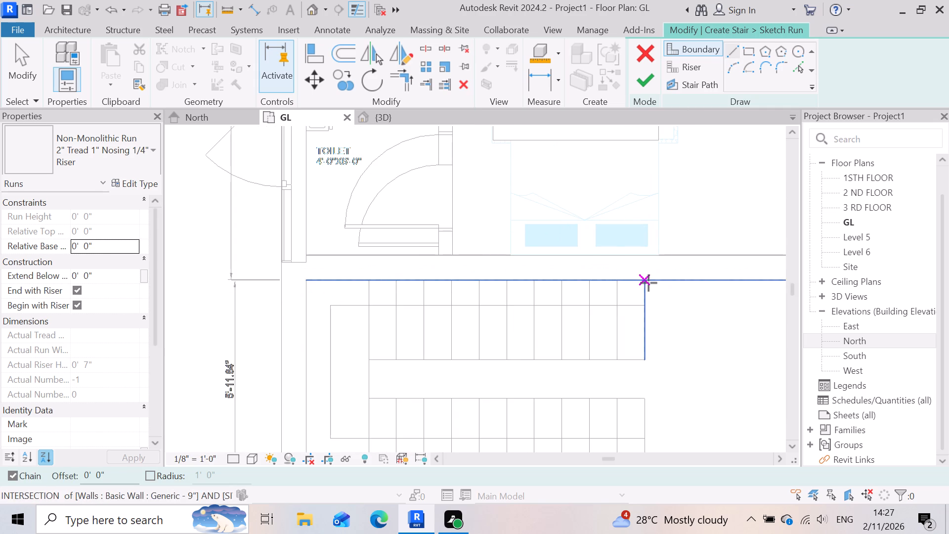
click(648, 283)
scroll(690, 321, down, 8)
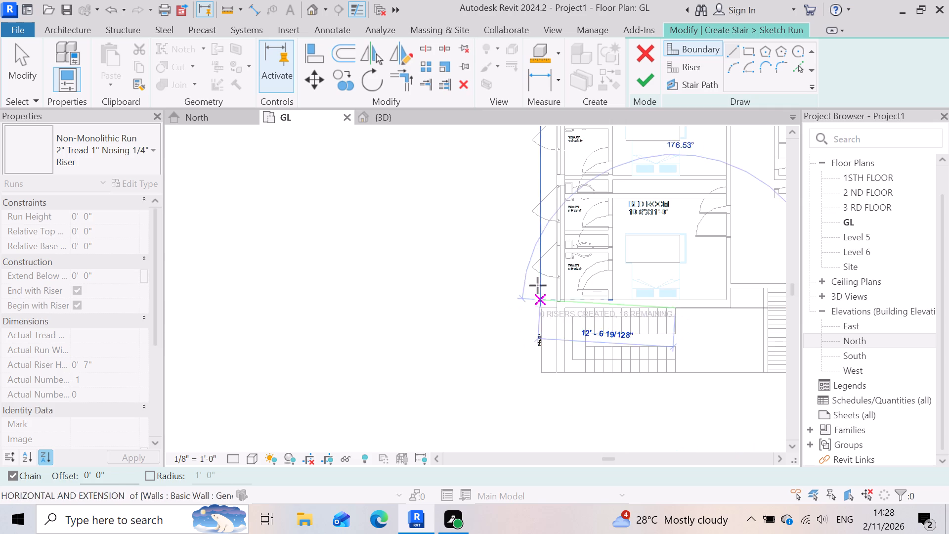
scroll(577, 317, up, 7)
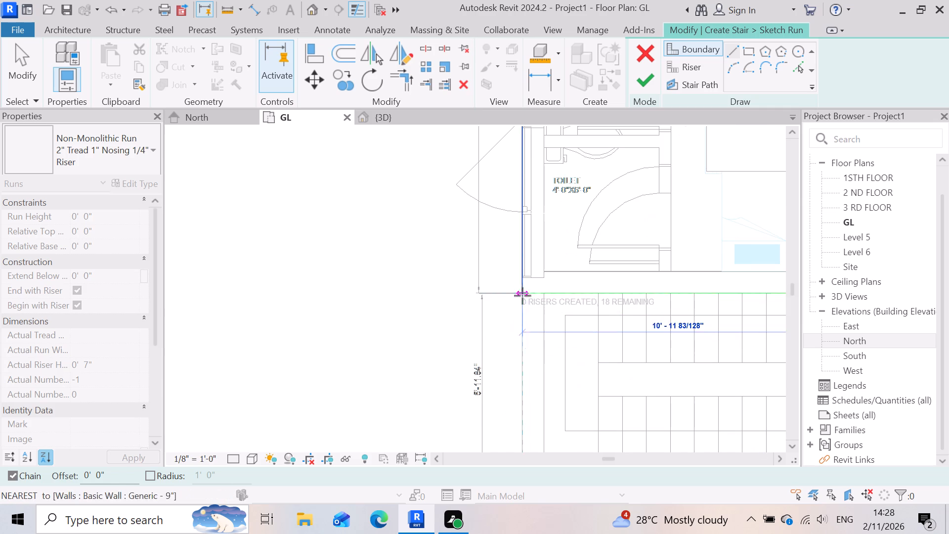
scroll(561, 299, up, 6)
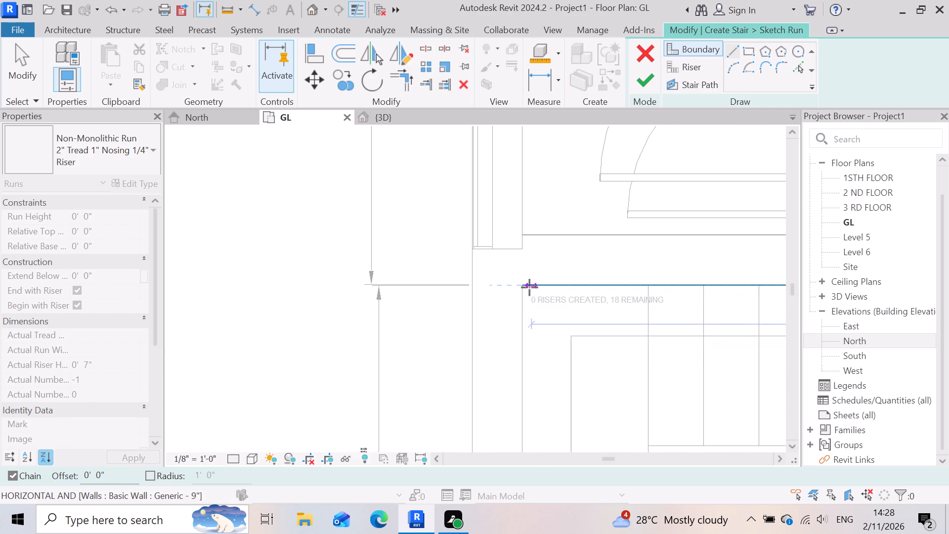
scroll(527, 287, down, 9)
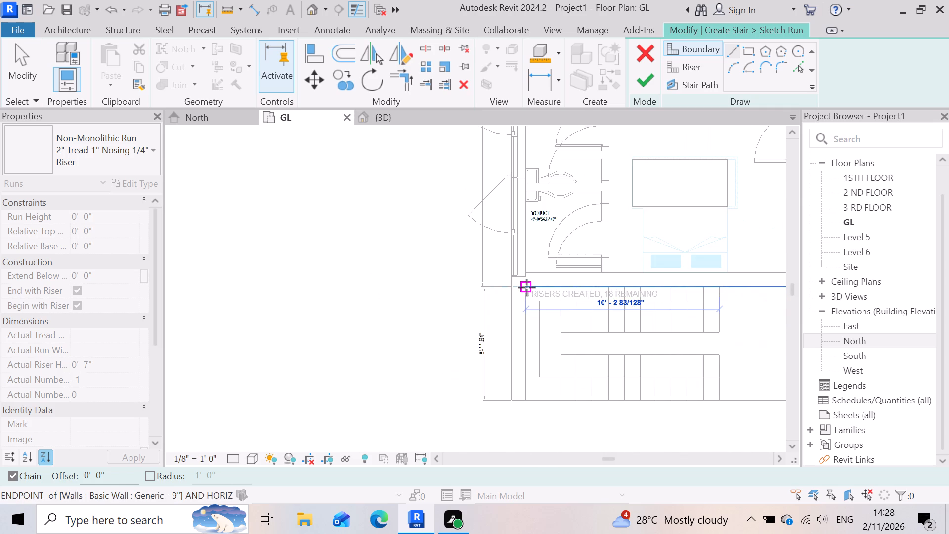
scroll(529, 293, up, 7)
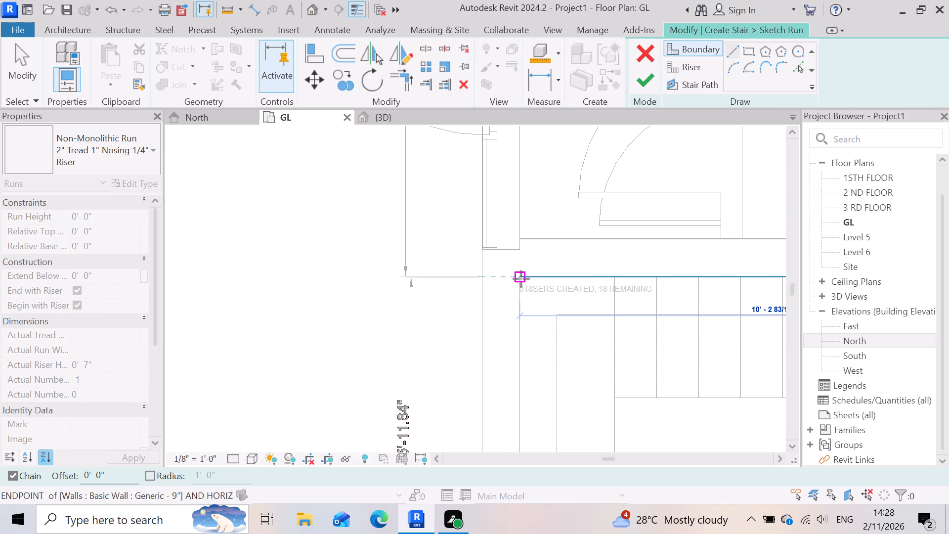
click(521, 279)
Continue the outer boundary about 6'-0" along the landing's end wall and back along the drawing's boundary line to the other flight's open end.
scroll(520, 278, down, 9)
scroll(523, 382, up, 6)
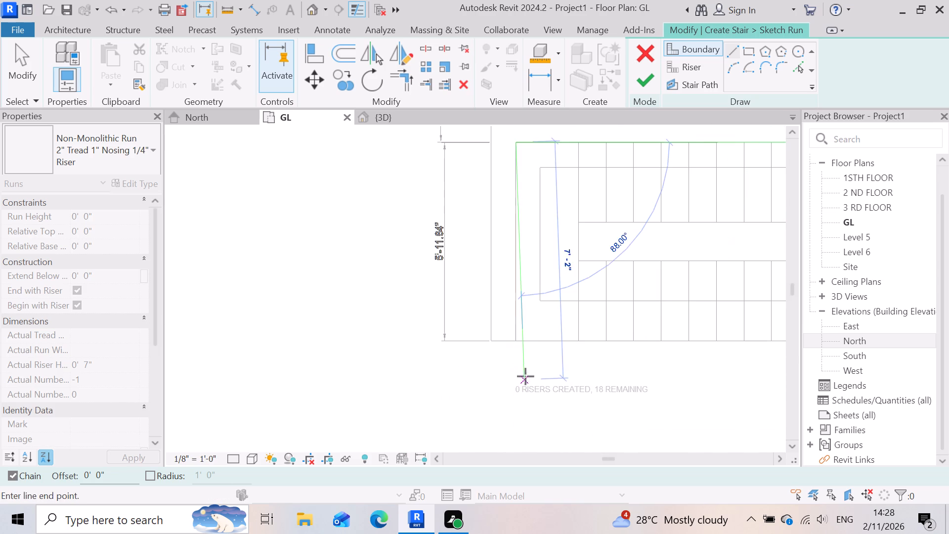
click(516, 343)
scroll(516, 343, down, 6)
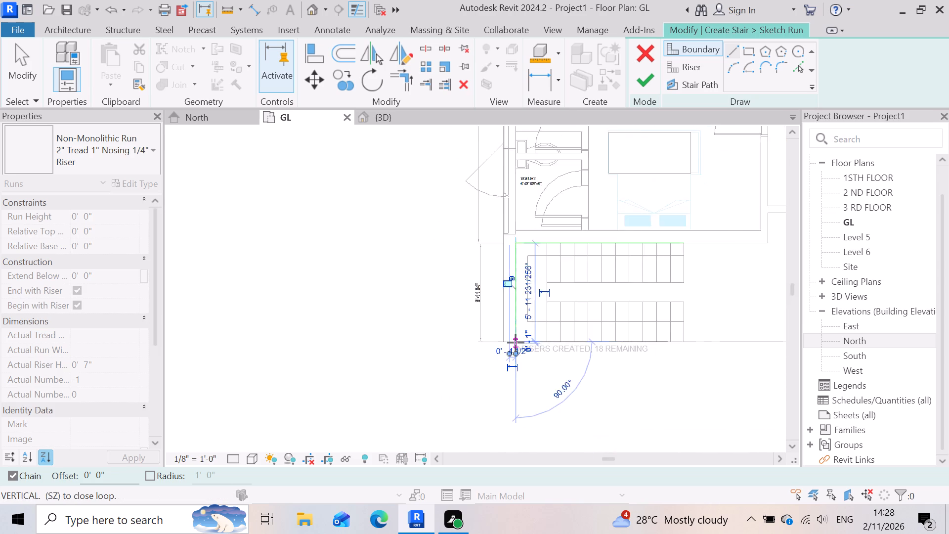
scroll(659, 339, up, 6)
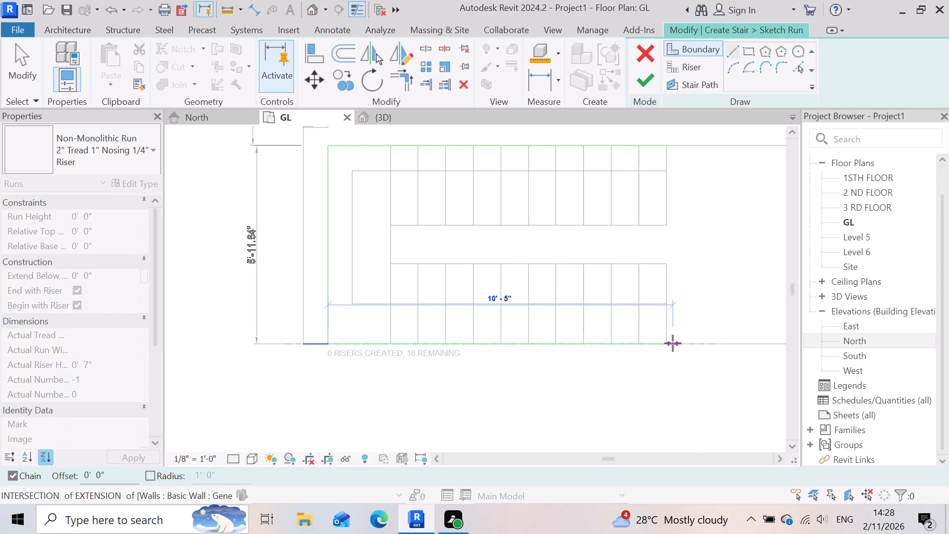
click(668, 344)
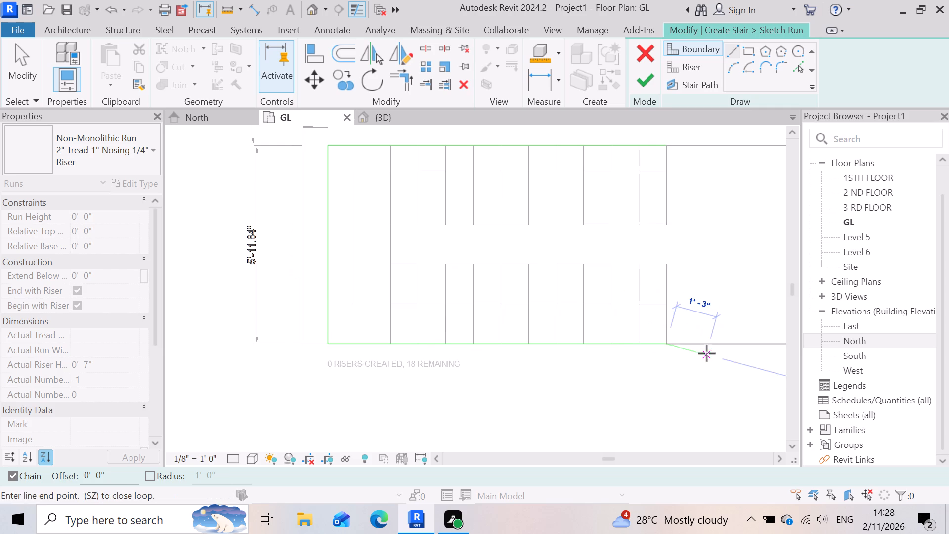
key(Escape)
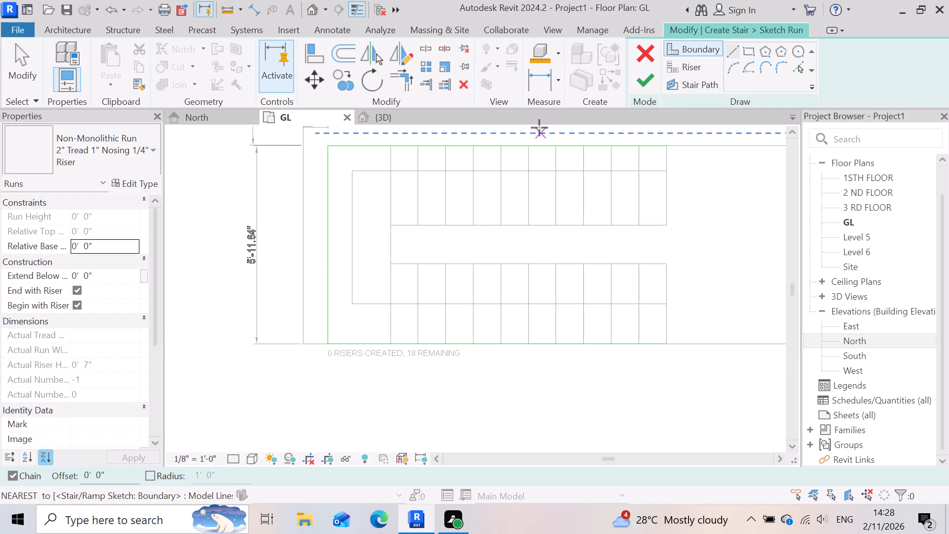
Draw the two inner boundary lines, each about 8'-4" long, along the stairwell edges of both flights.
scroll(432, 253, up, 3)
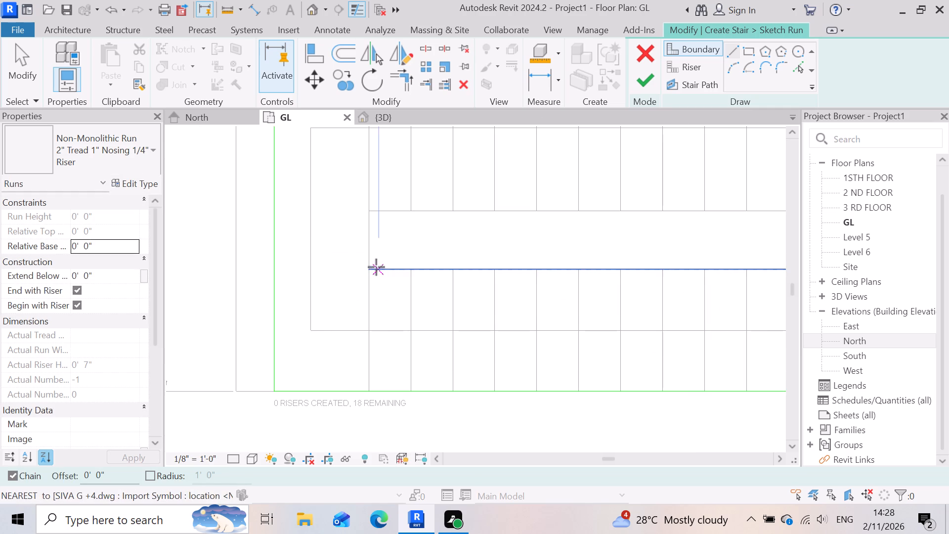
click(367, 272)
scroll(509, 291, down, 2)
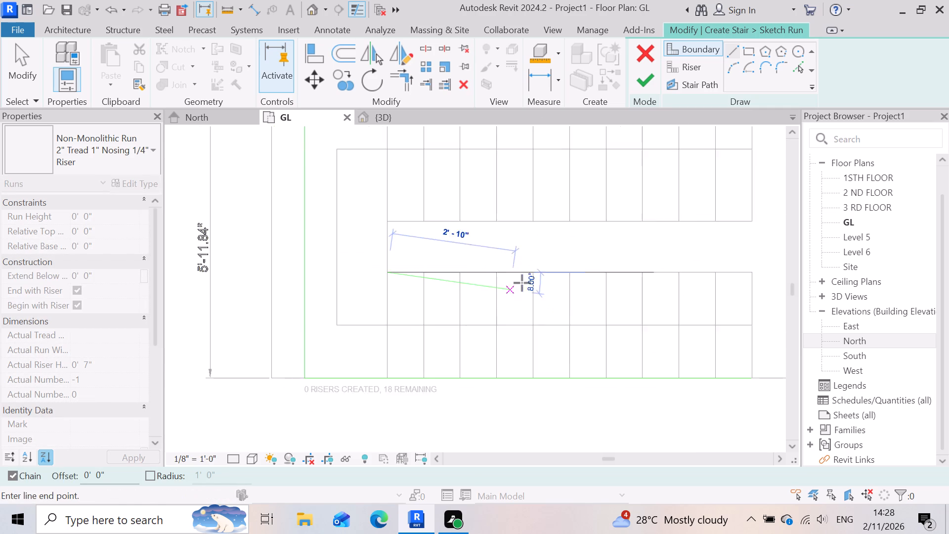
scroll(522, 283, down, 1)
scroll(671, 280, up, 6)
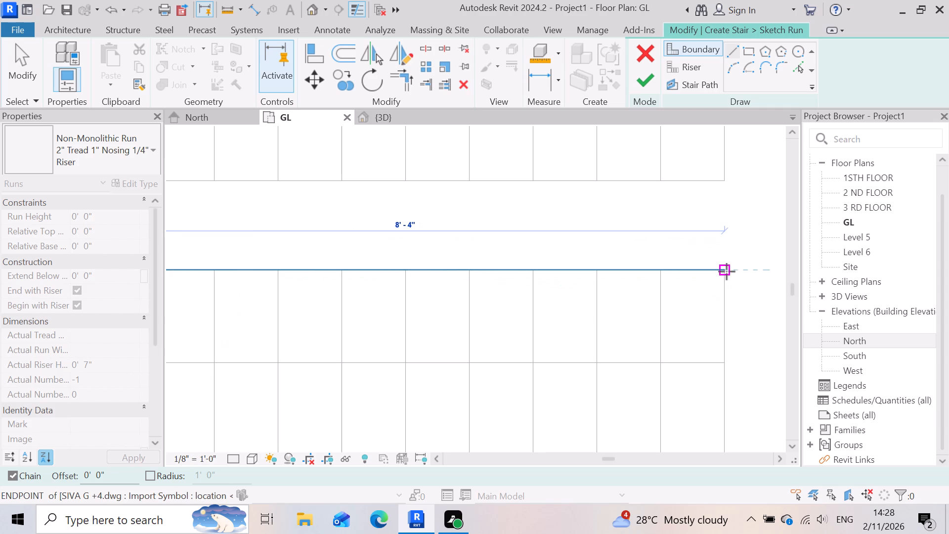
click(727, 271)
scroll(700, 322, down, 4)
key(Escape)
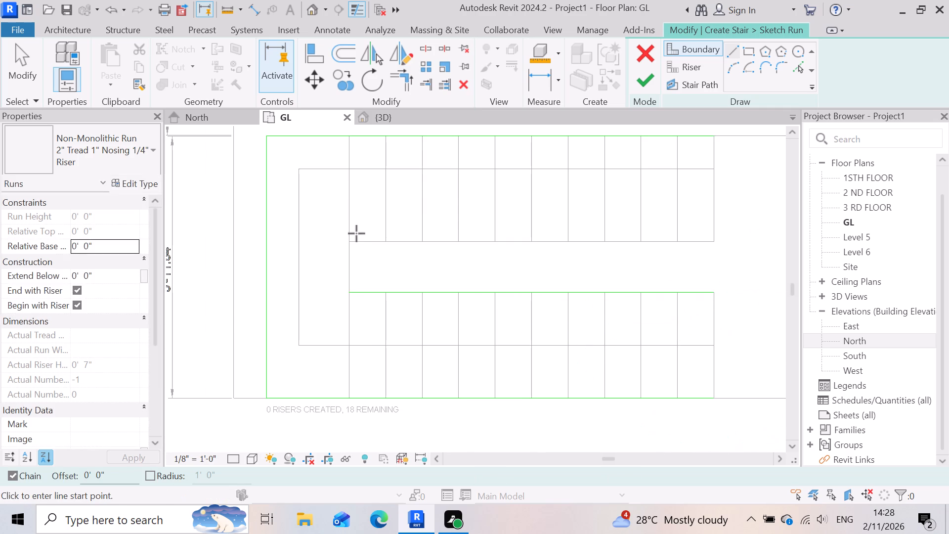
click(348, 243)
scroll(353, 245, down, 4)
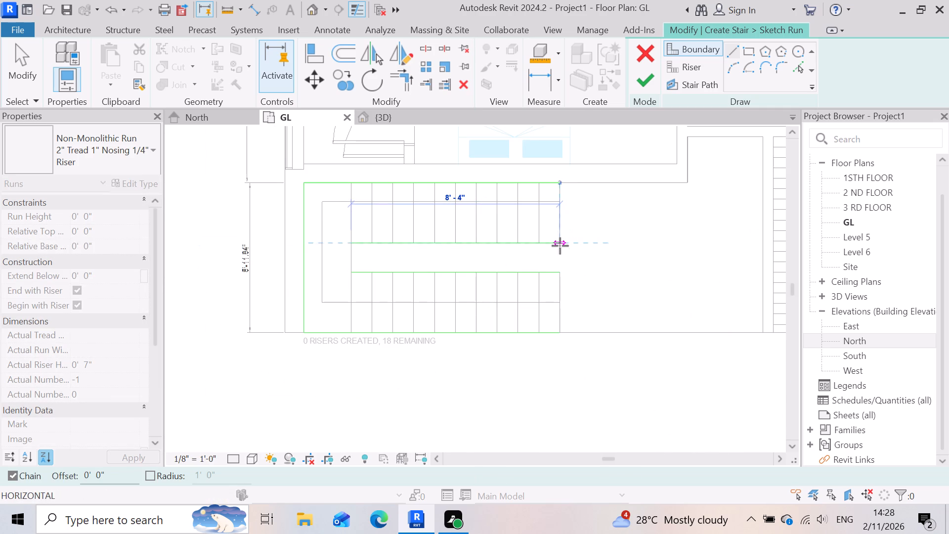
click(557, 244)
key(Escape)
Join the two inner boundary lines with a short line along the landing edge of the stairwell.
scroll(390, 289, up, 3)
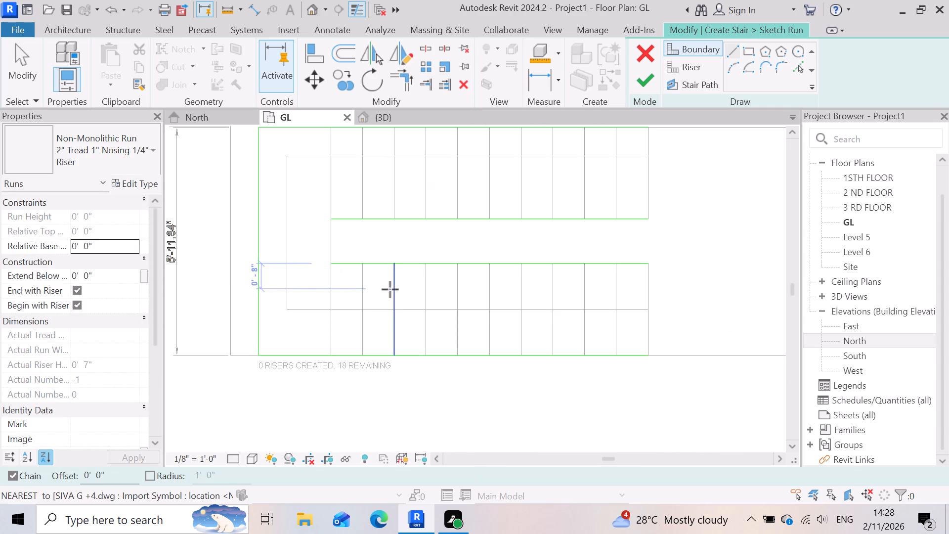
scroll(492, 307, down, 3)
scroll(390, 281, up, 2)
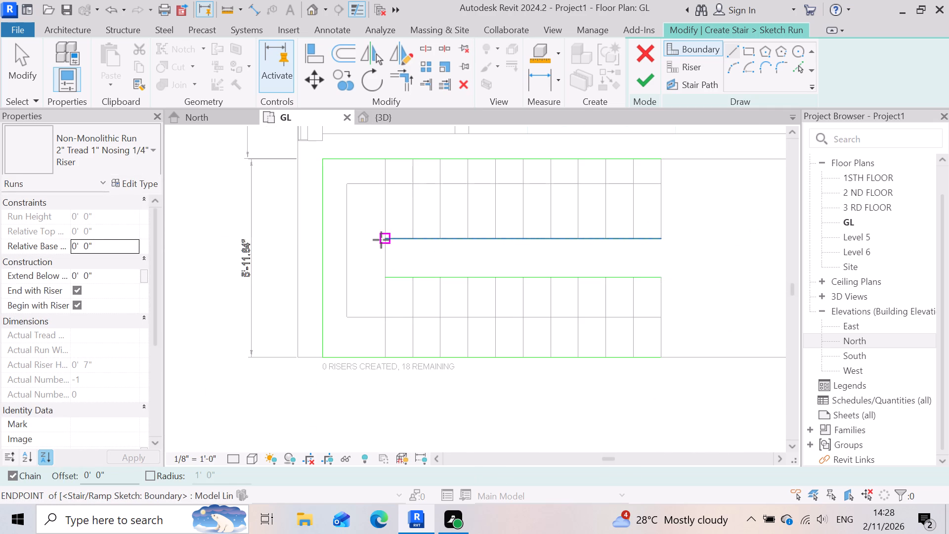
drag(382, 240, 383, 247)
click(387, 275)
key(Escape)
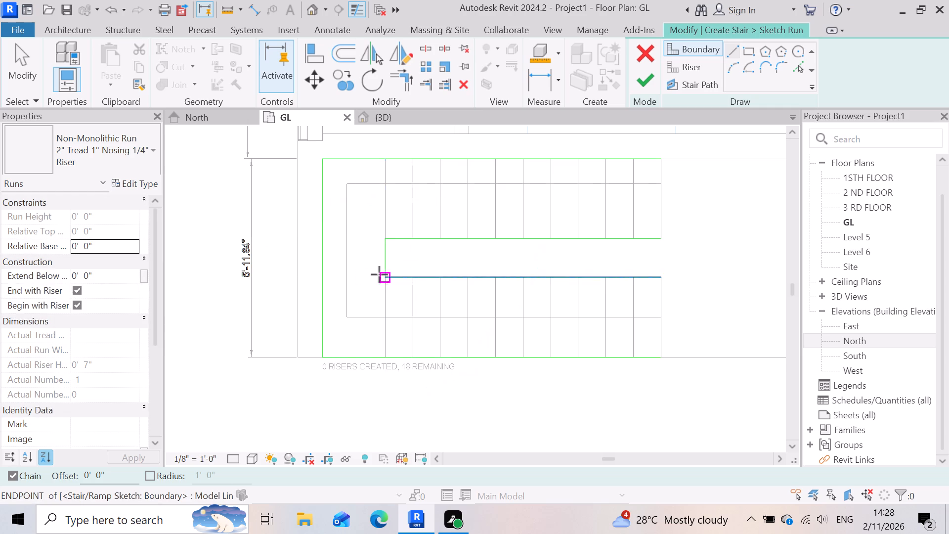
Pick ten riser lines from the drawing on the flight along the boundary line, from its open end toward the landing.
click(704, 63)
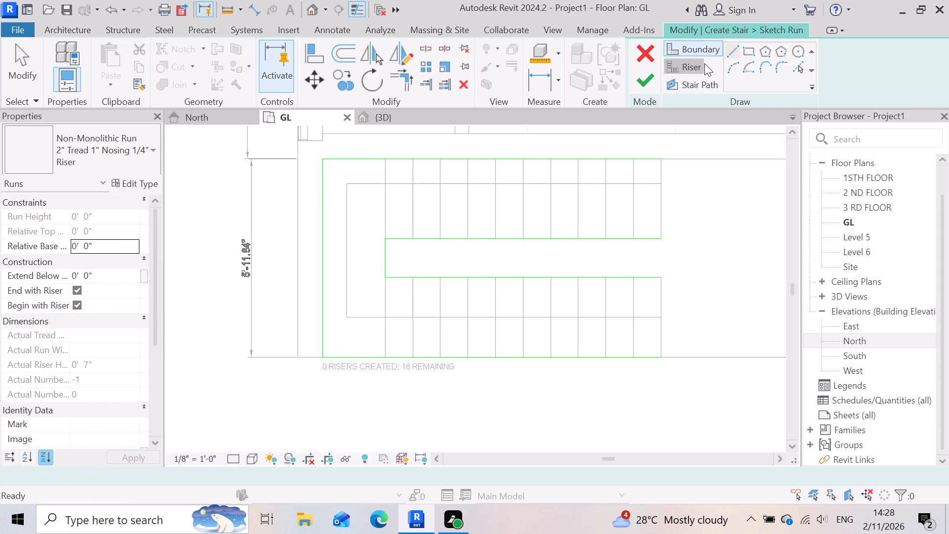
click(792, 70)
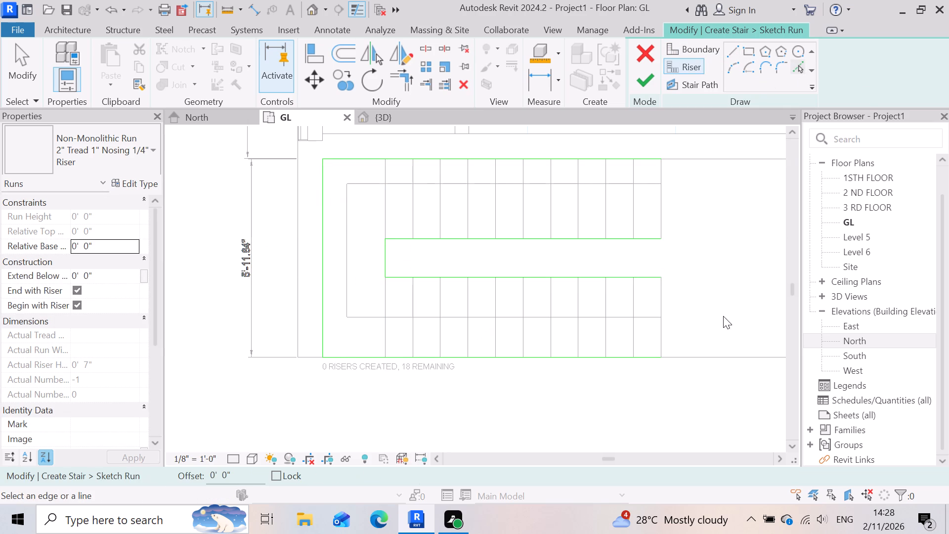
click(664, 326)
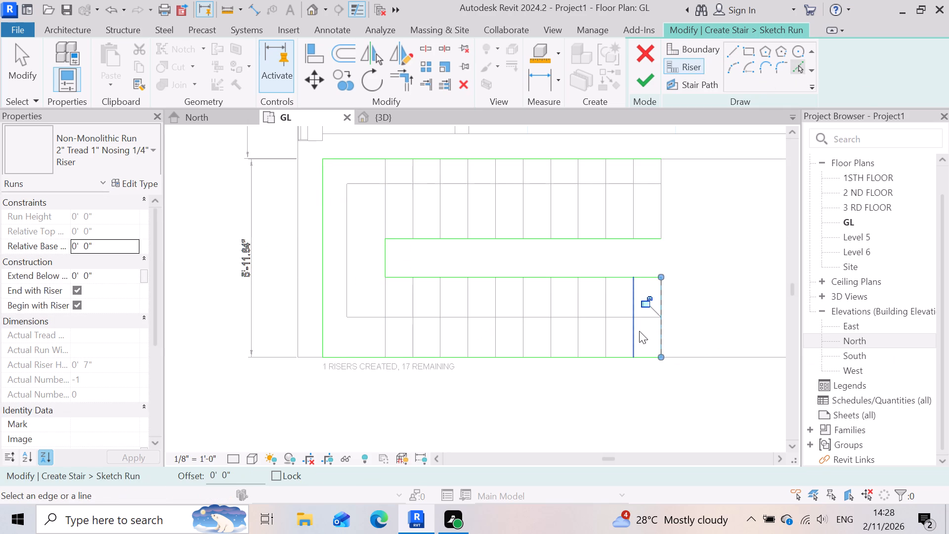
click(635, 331)
click(606, 338)
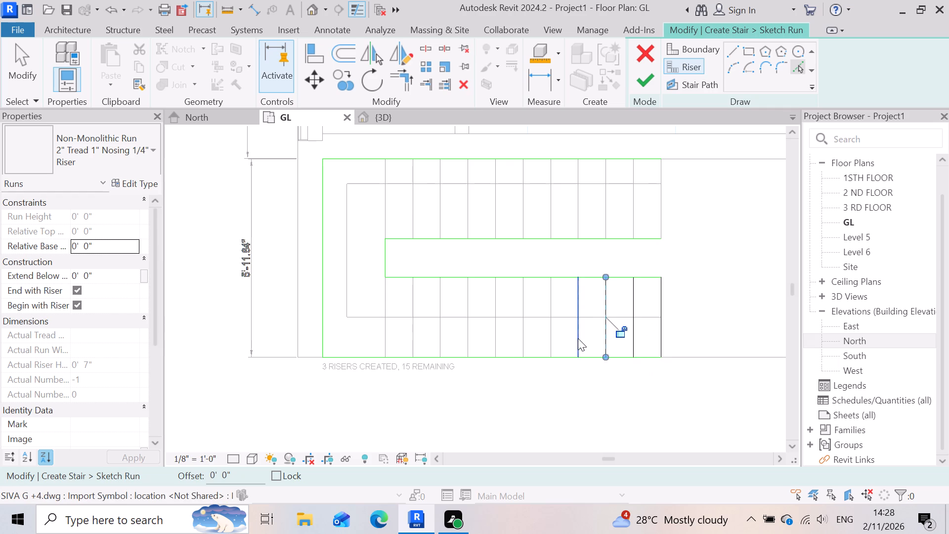
click(577, 338)
click(549, 345)
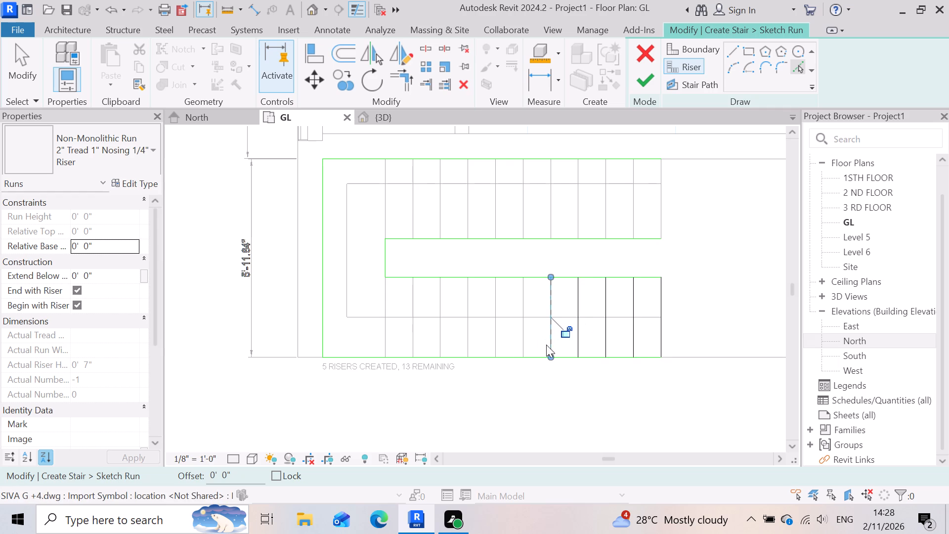
click(525, 341)
click(495, 337)
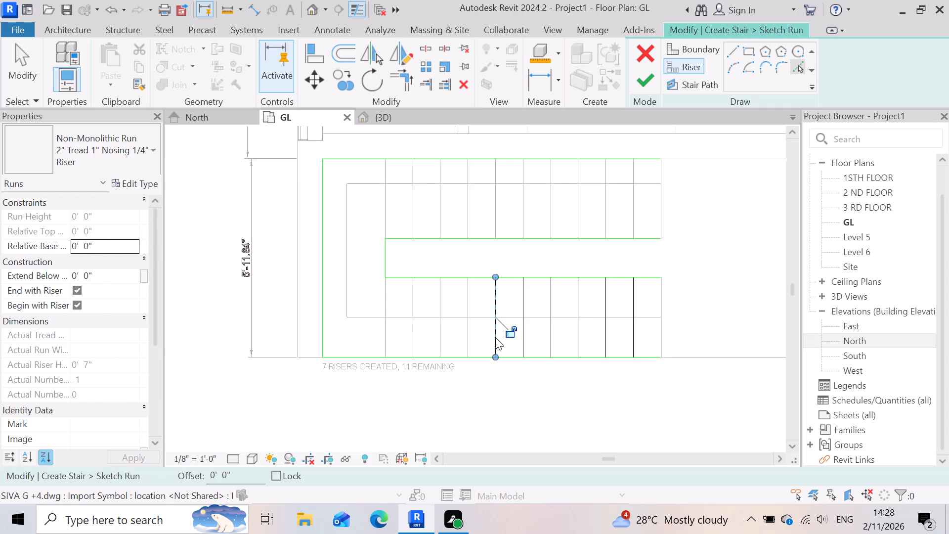
click(470, 341)
click(444, 342)
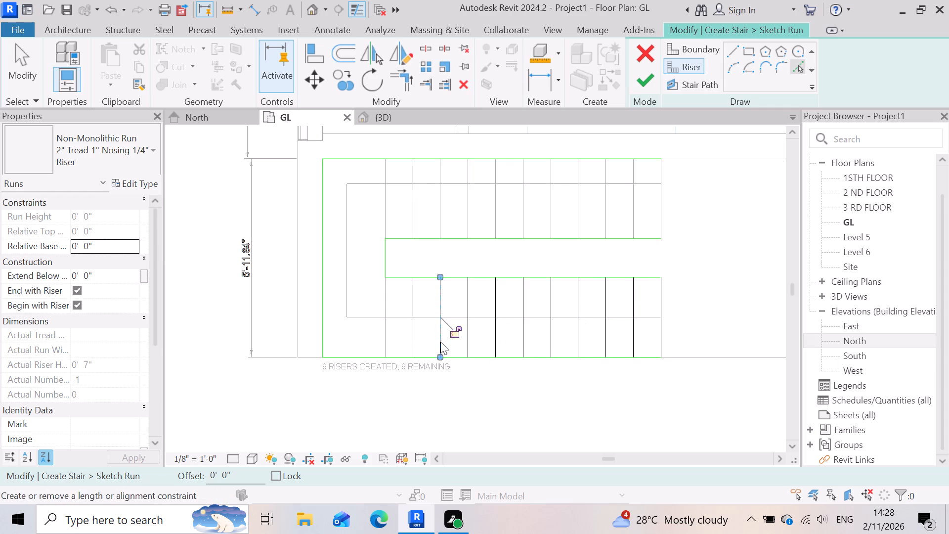
click(418, 338)
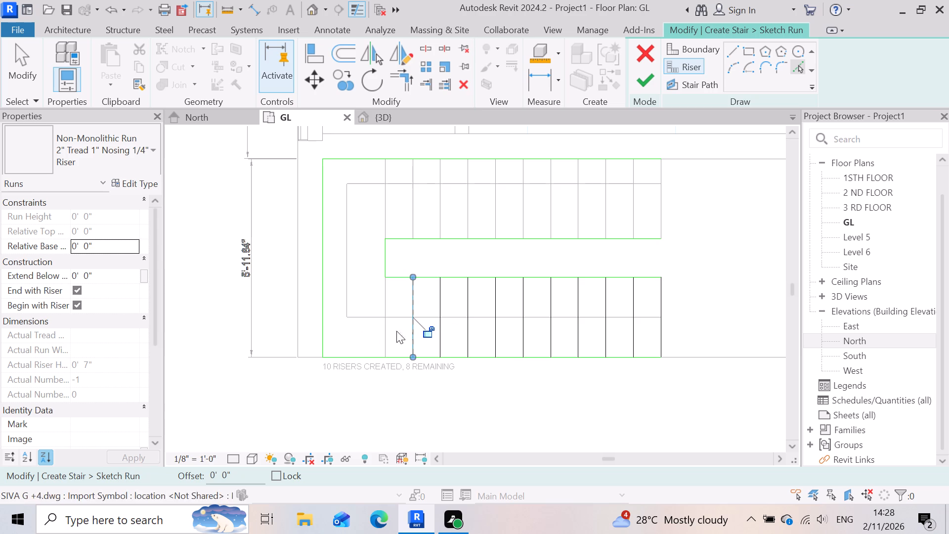
Draw the two landing-edge risers, one across each flight between the outer and inner boundaries, each about 2'-5" long.
click(726, 52)
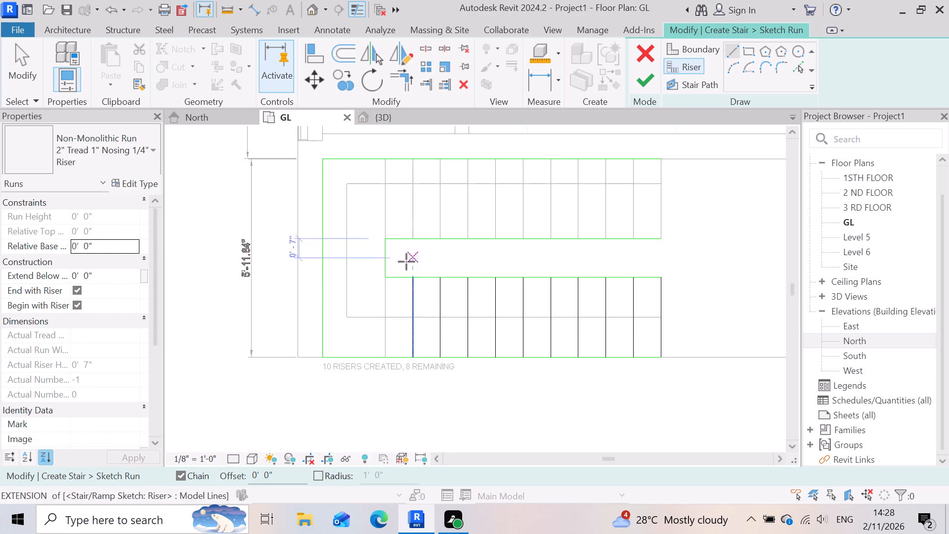
drag(385, 278, 385, 284)
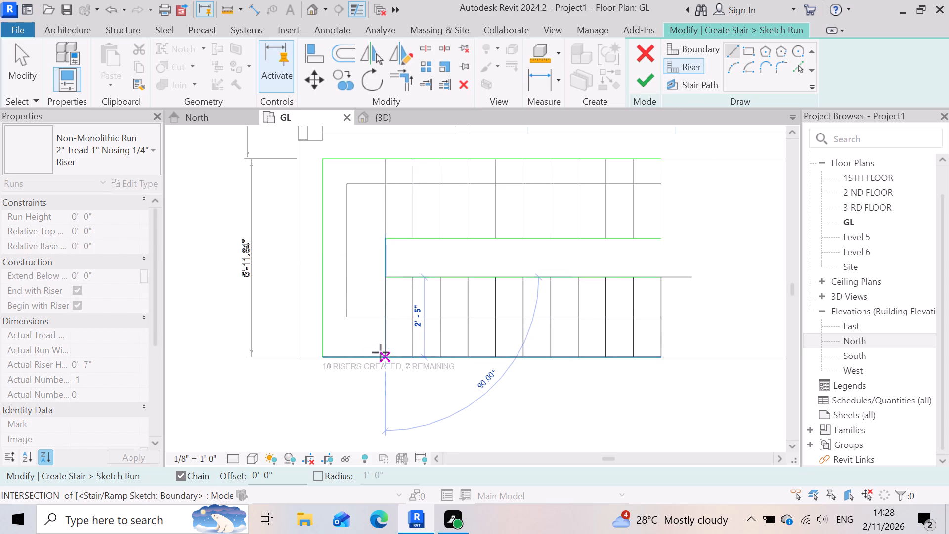
click(381, 356)
key(Escape)
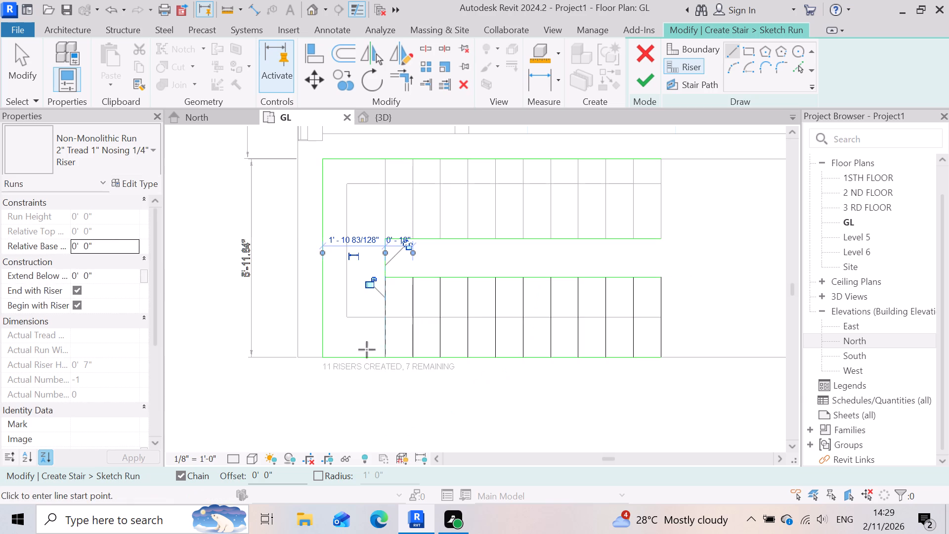
click(385, 163)
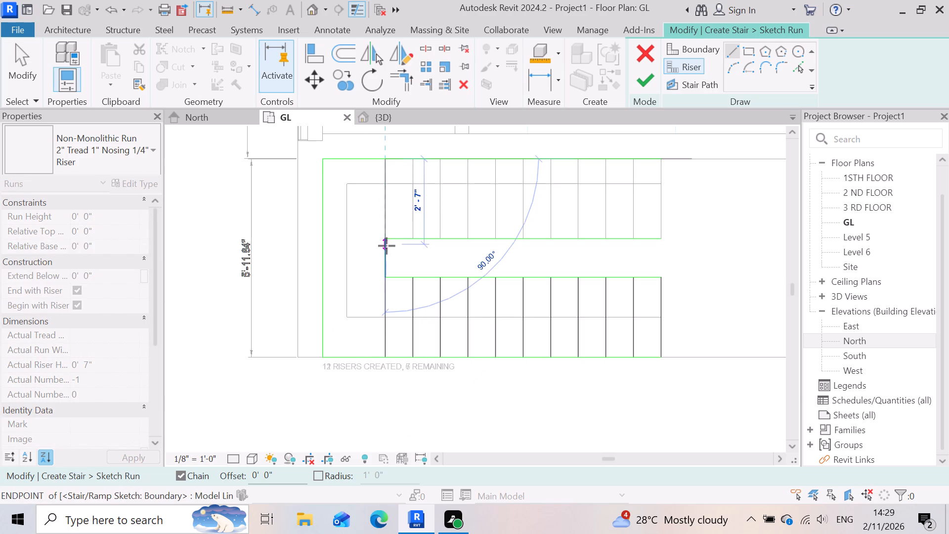
click(387, 234)
key(Escape)
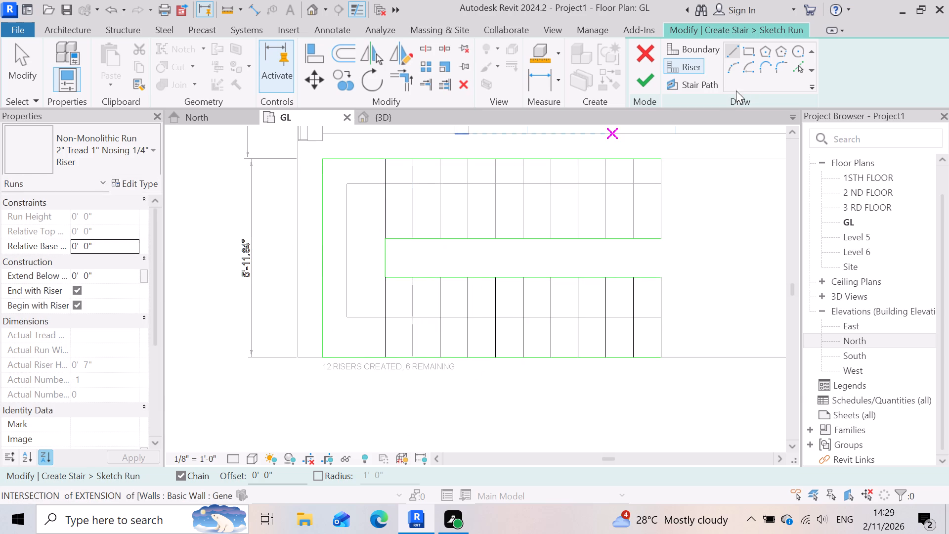
Pick the remaining ten riser lines on the flight beside the 9" wall, from the landing to its open end.
click(796, 61)
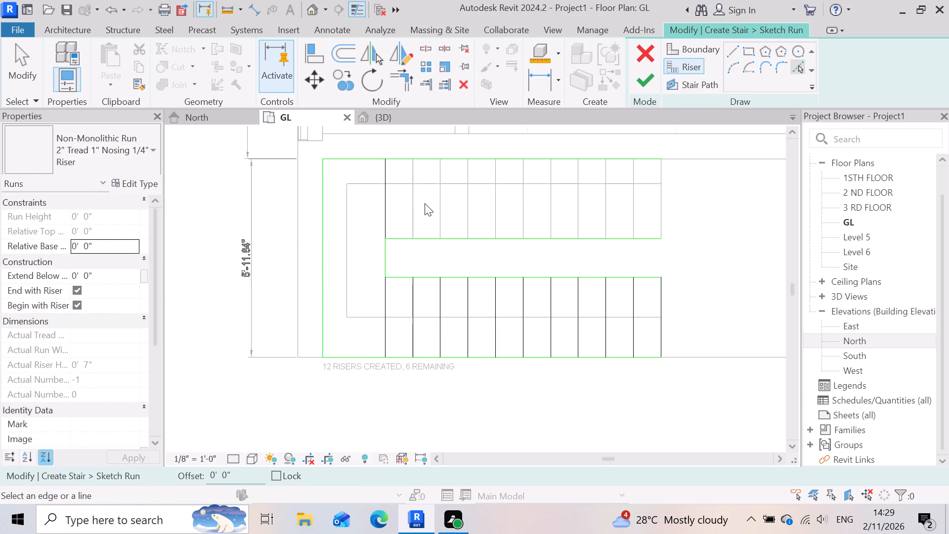
click(409, 207)
click(440, 210)
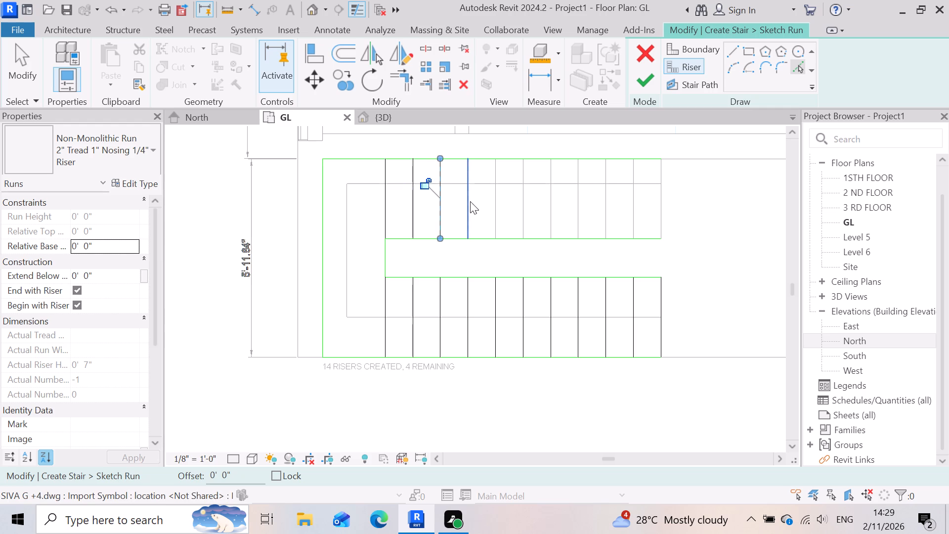
click(470, 201)
click(496, 207)
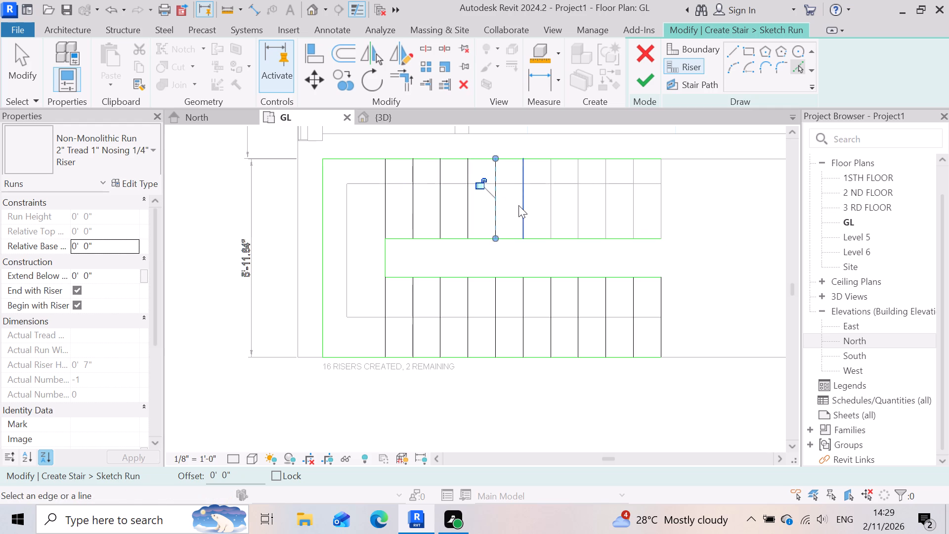
click(519, 205)
click(547, 214)
click(572, 212)
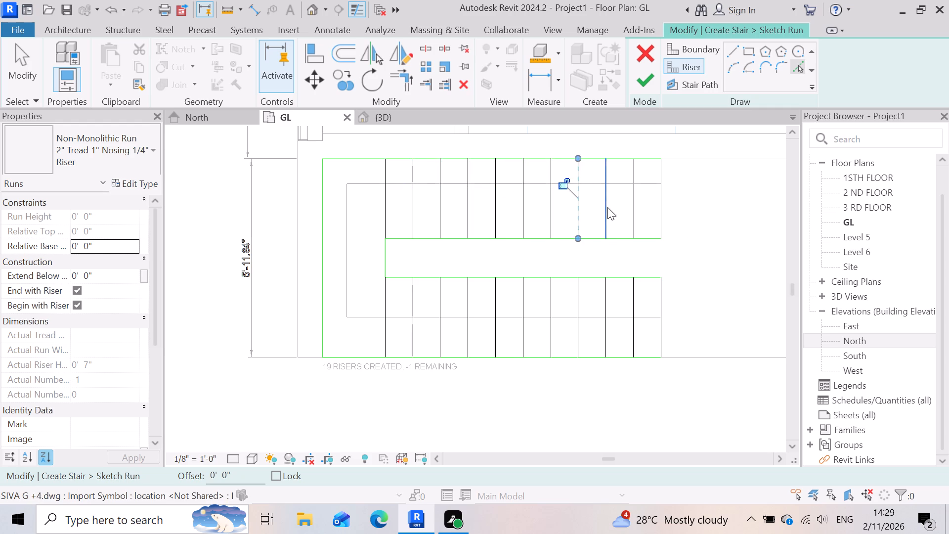
click(607, 207)
click(635, 216)
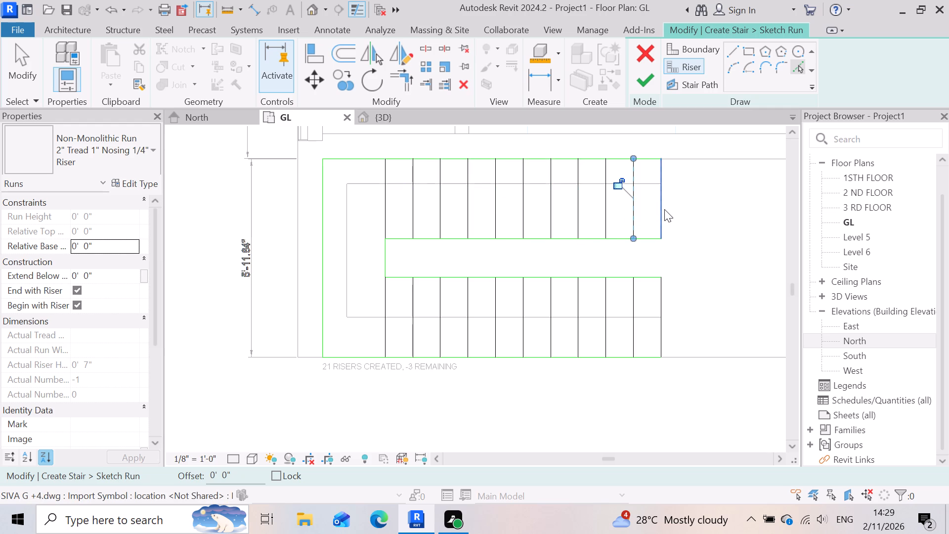
click(664, 209)
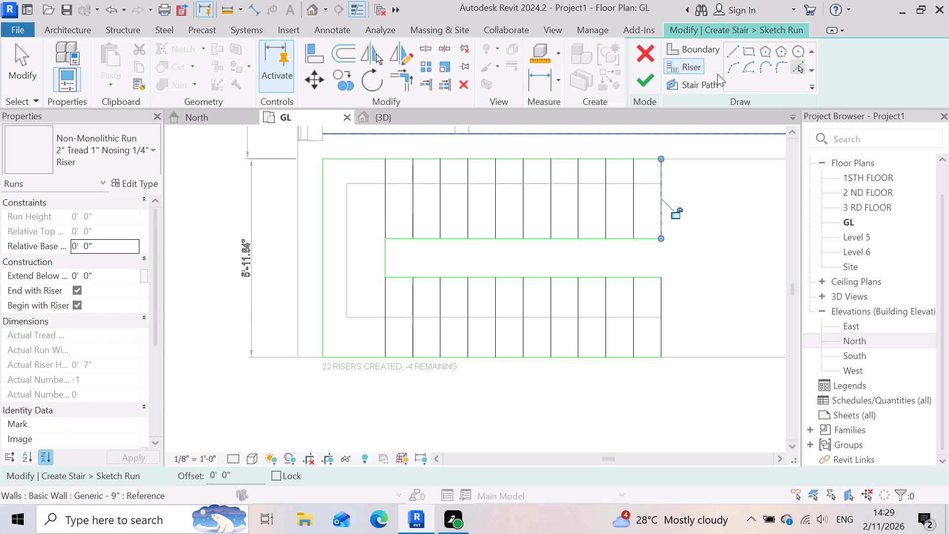
Draw the stair path along the drawing's U-shaped centre line, from the boundary-side flight, about 4'-0" across the landing, to the wall-side flight's open end.
click(693, 87)
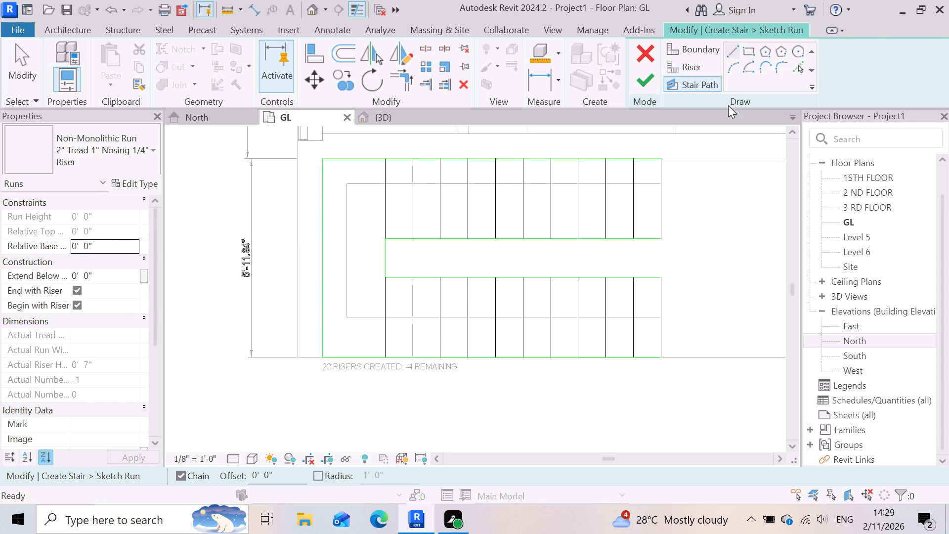
click(731, 44)
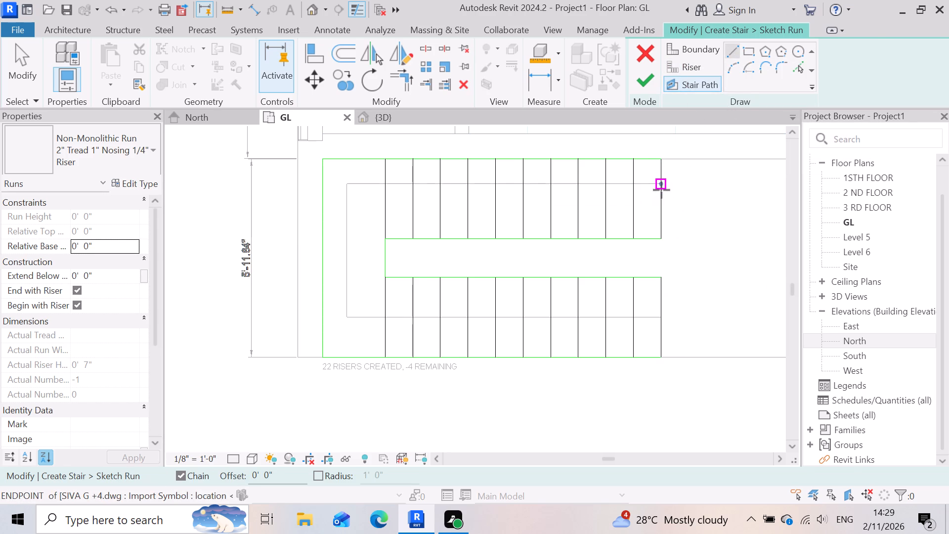
click(665, 320)
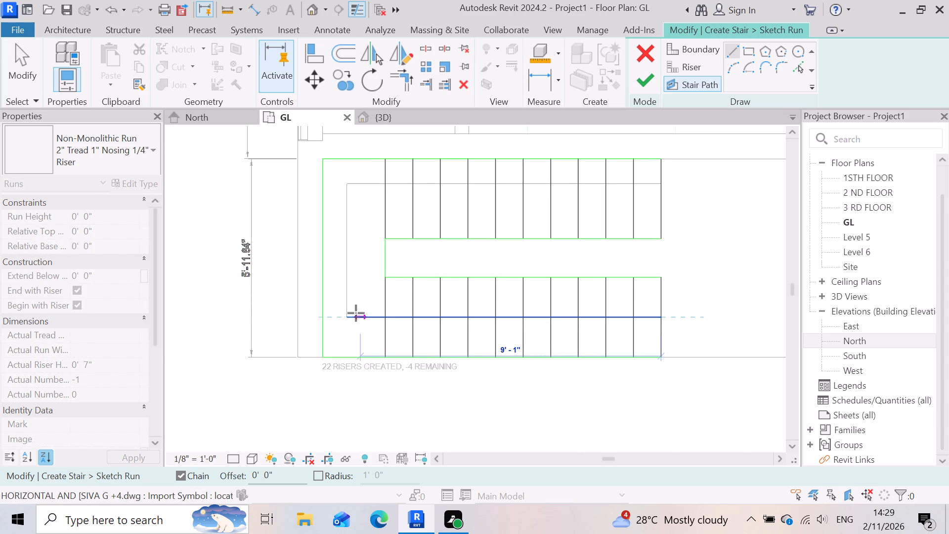
click(349, 316)
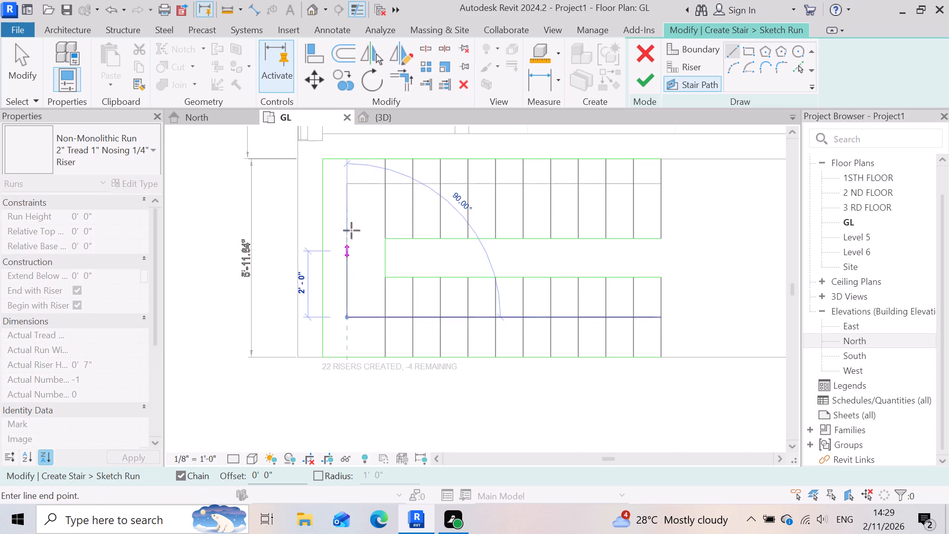
click(350, 181)
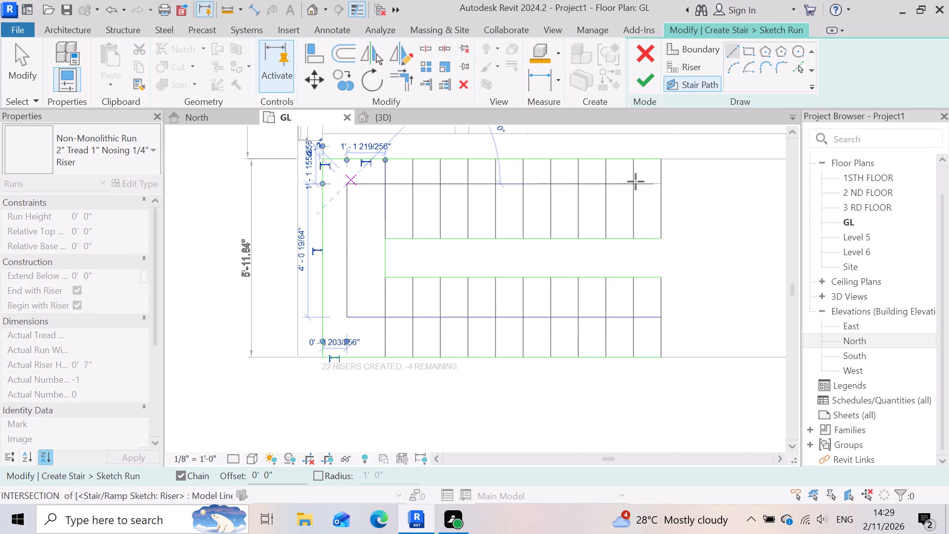
click(665, 182)
key(Escape)
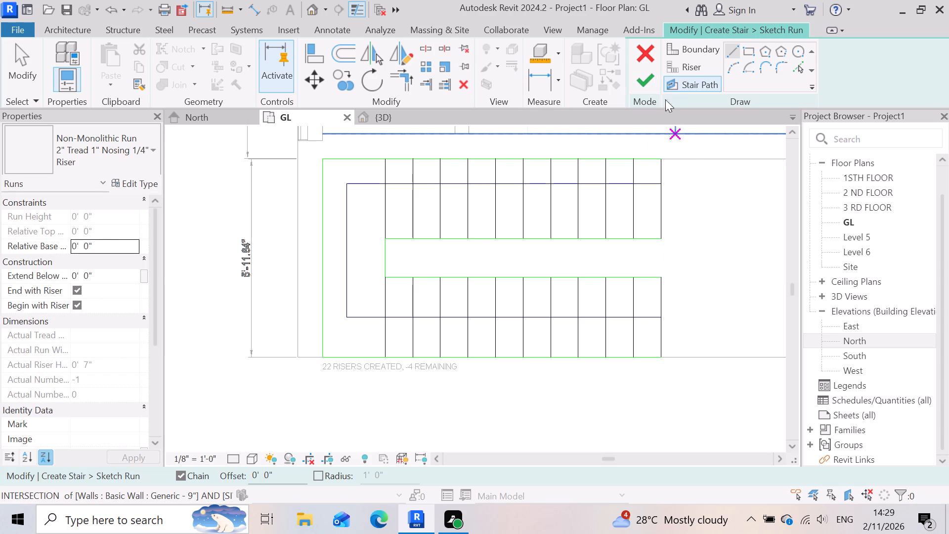
Finish the run sketch and complete the stair.
click(648, 79)
scroll(648, 79, up, 1)
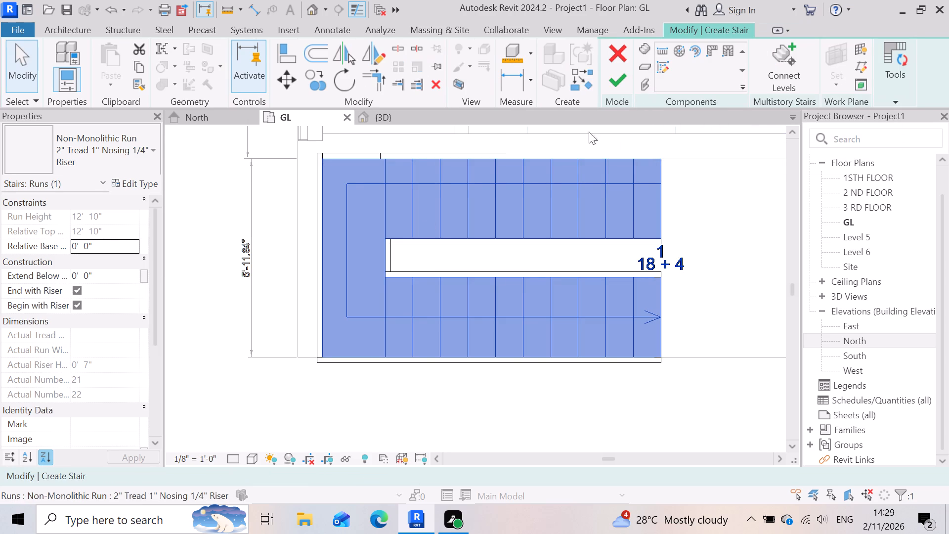
click(625, 84)
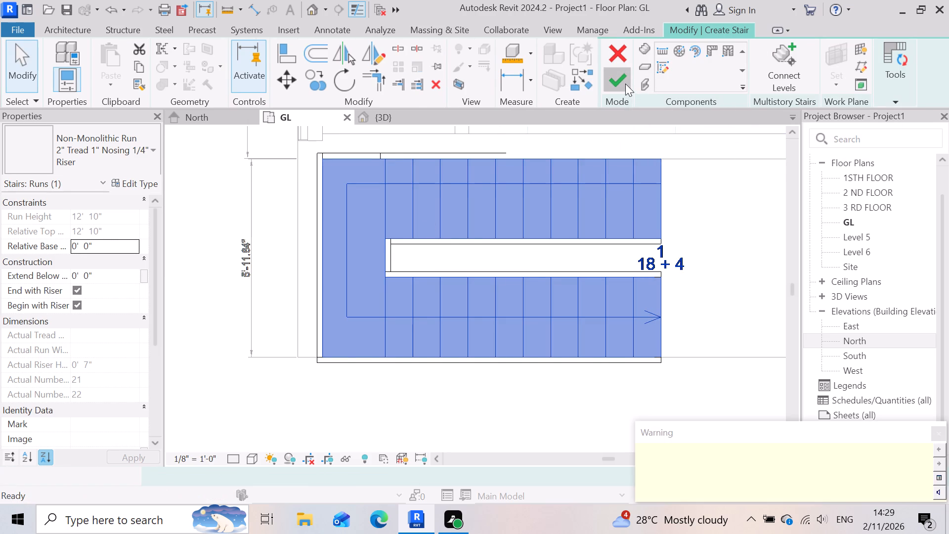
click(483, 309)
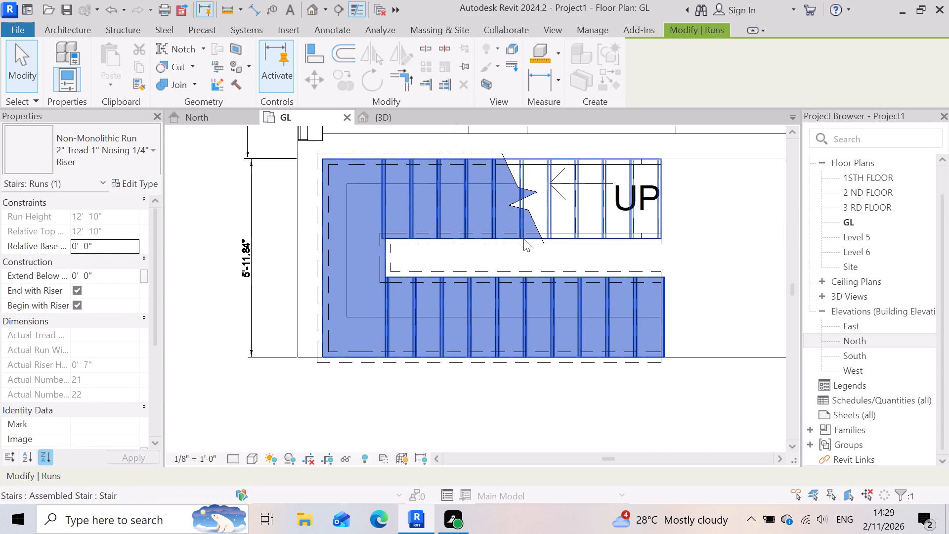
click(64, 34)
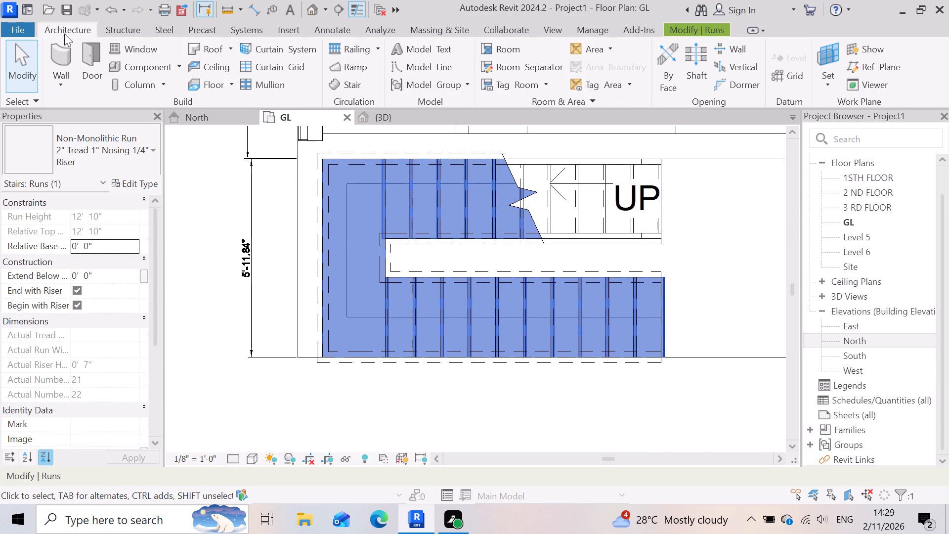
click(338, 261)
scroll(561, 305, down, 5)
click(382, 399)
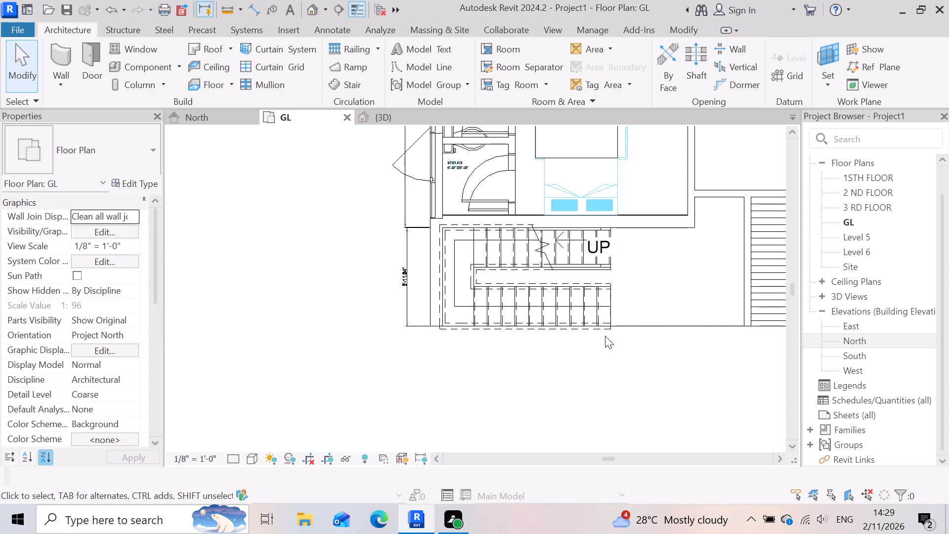
Reopen the stair for editing and flip its direction so it starts at the open end of the flight along the boundary line.
click(604, 297)
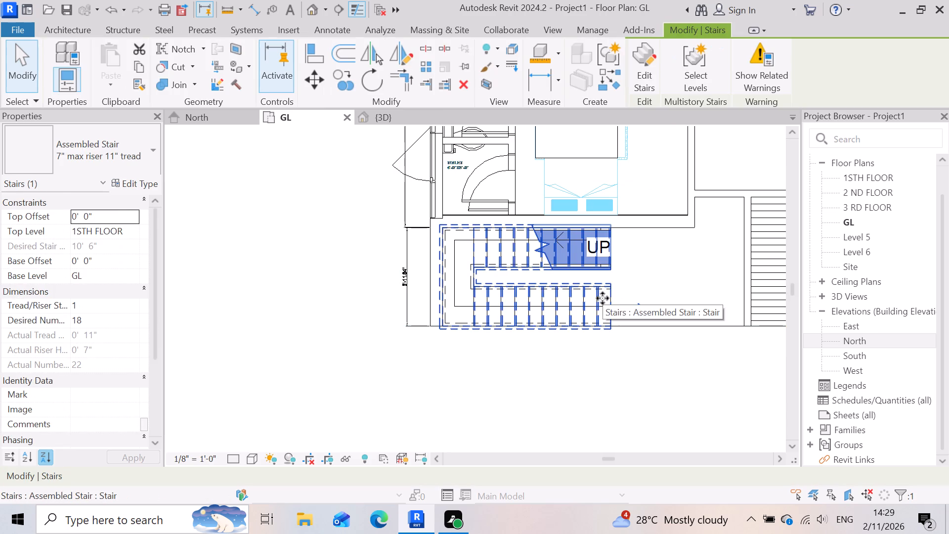
click(641, 66)
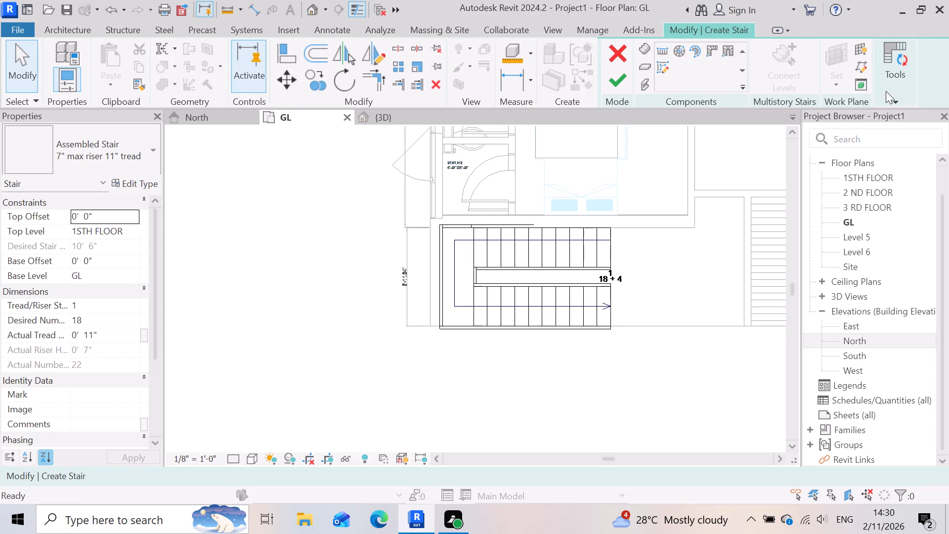
click(891, 104)
click(883, 133)
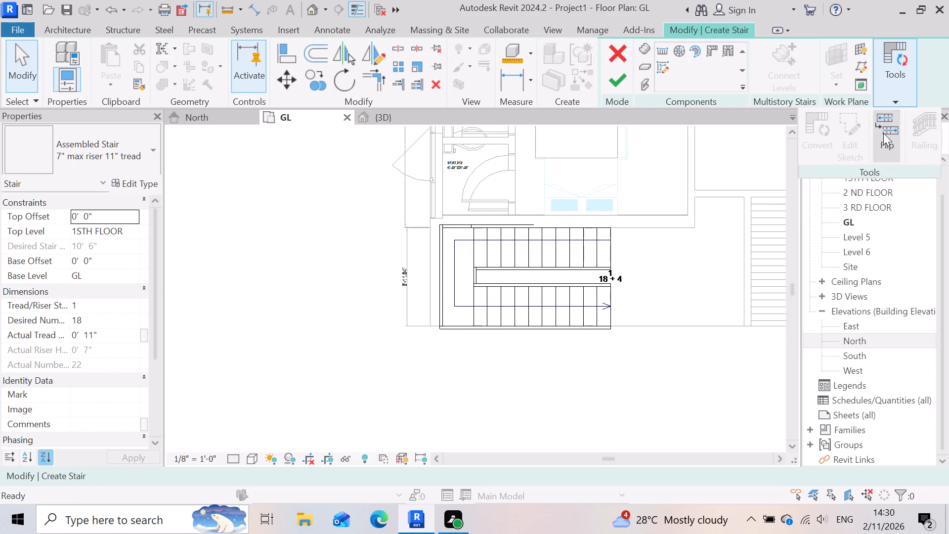
click(572, 362)
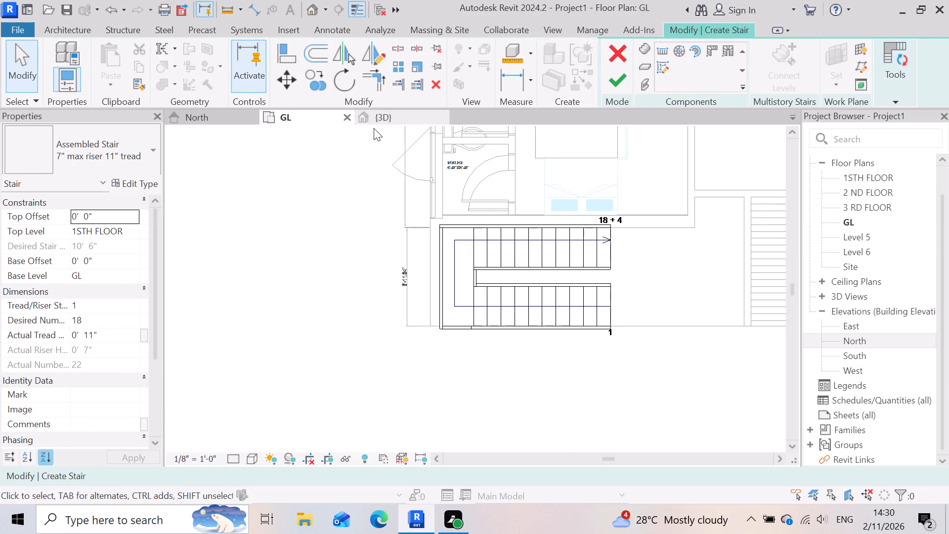
Finish editing the U-shaped stair with its flipped direction.
click(623, 79)
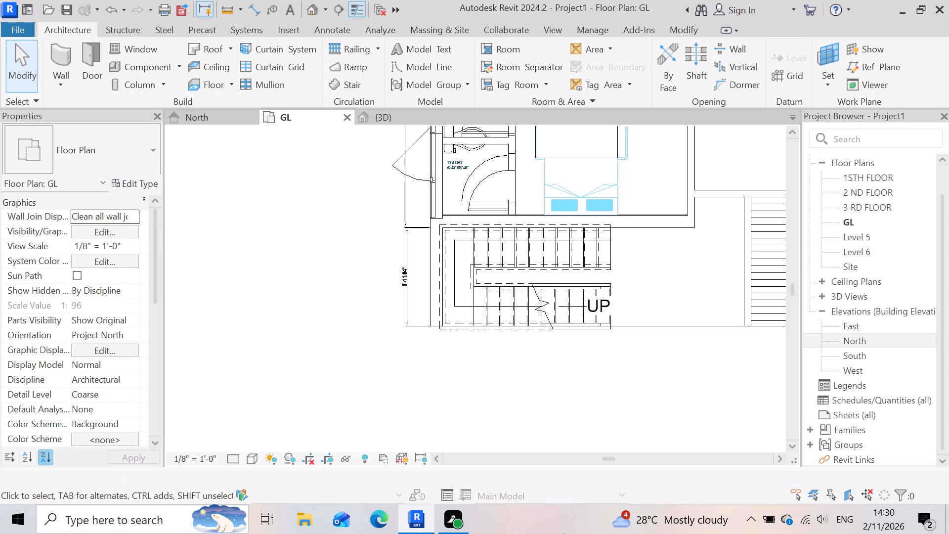
Examine the finished stair and the walls around it in the 3D view.
click(406, 111)
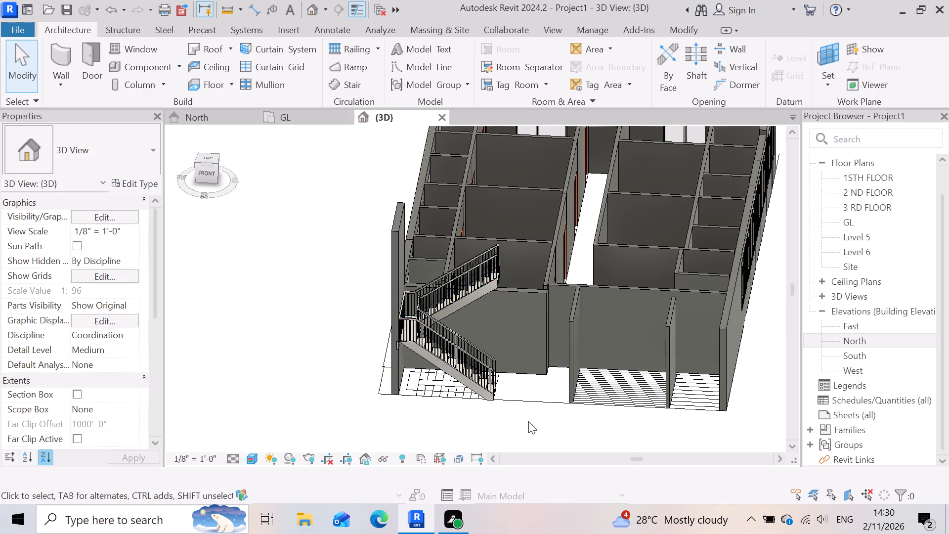
scroll(581, 317, down, 3)
click(303, 435)
scroll(532, 328, up, 3)
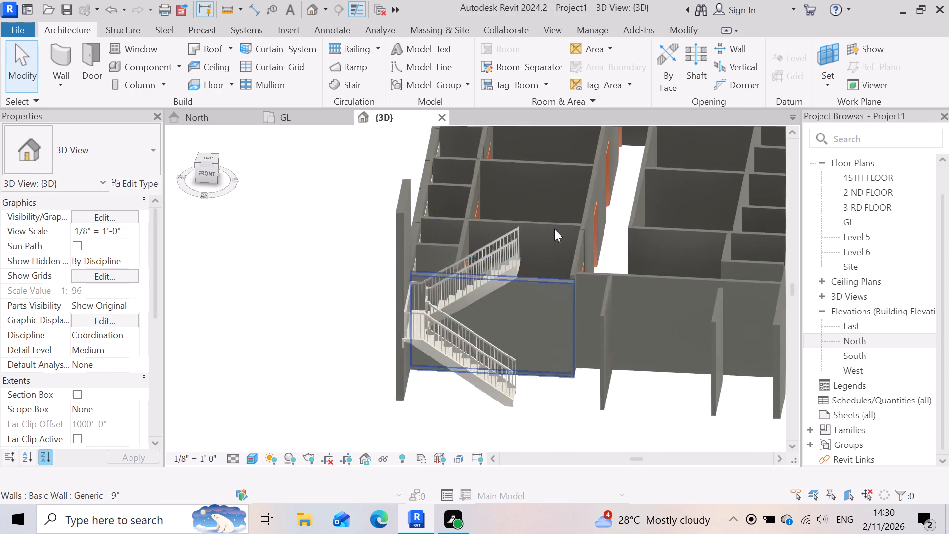
scroll(554, 229, up, 6)
scroll(574, 328, down, 4)
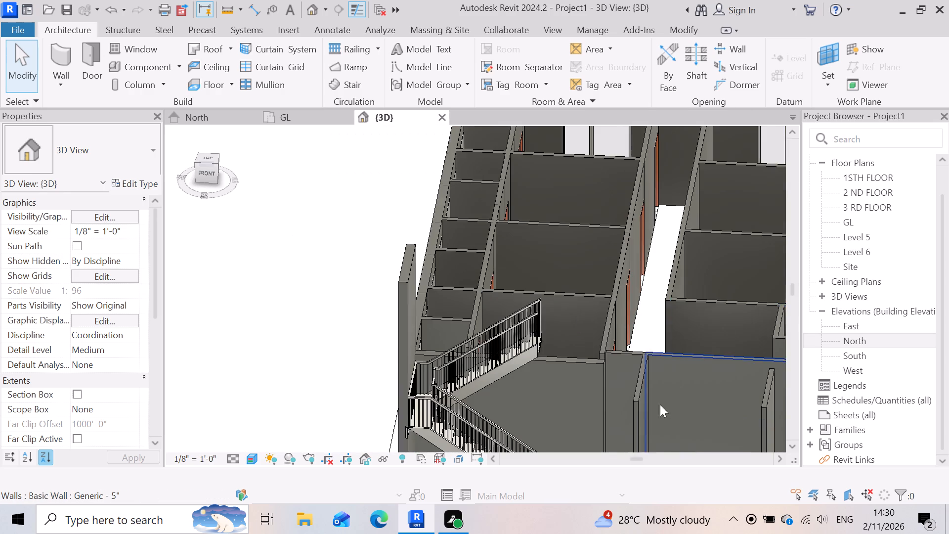
scroll(554, 334, down, 3)
scroll(875, 250, up, 9)
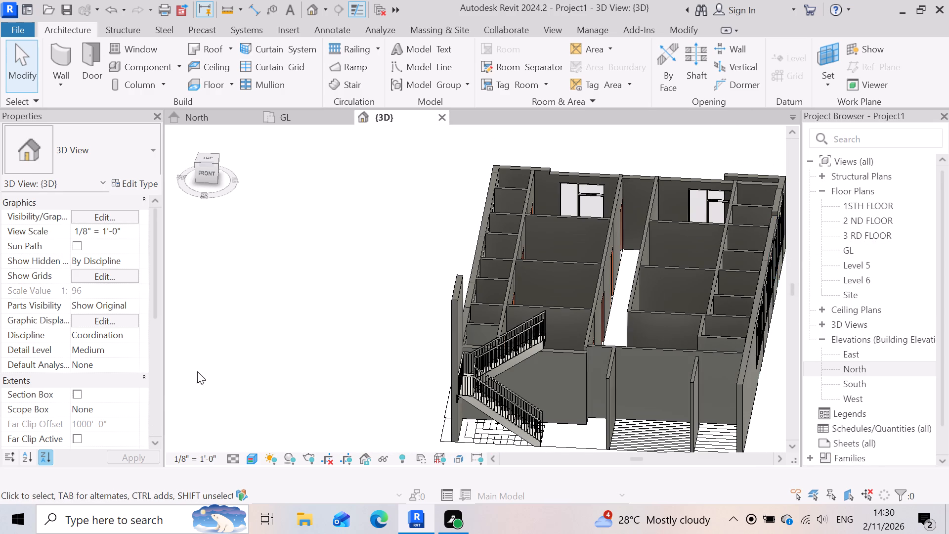
scroll(248, 348, down, 3)
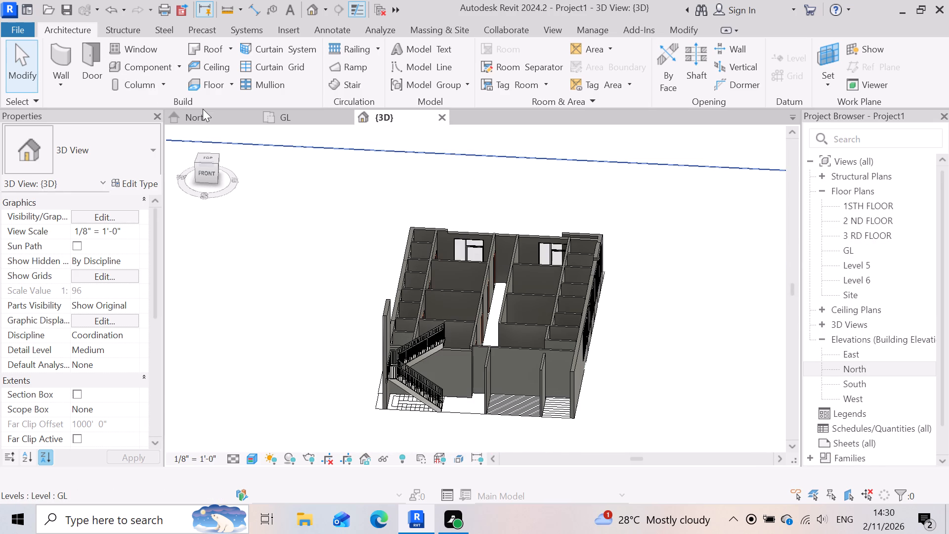
In the North elevation, constrain the top of the tall 9" wall beside the stair up to level 1STH FLOOR.
click(203, 109)
click(201, 116)
scroll(529, 253, down, 1)
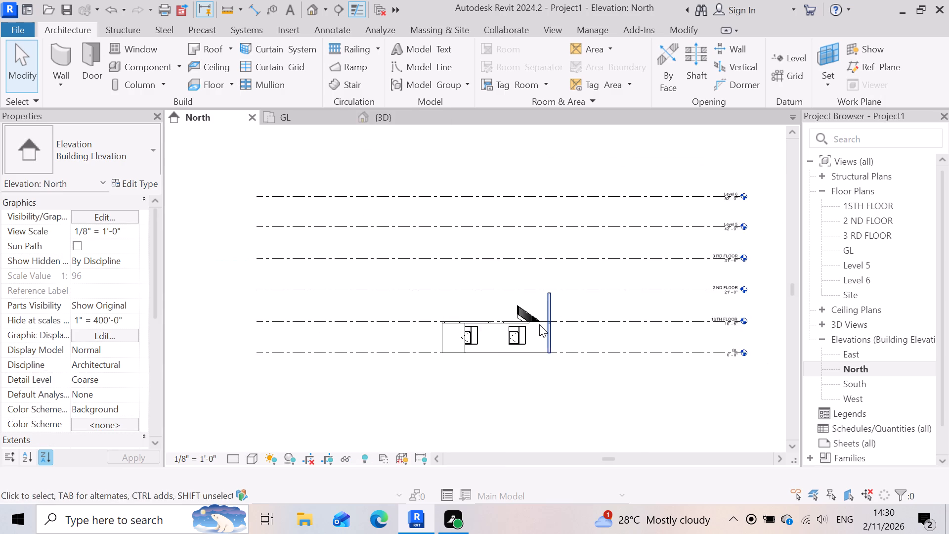
scroll(537, 328, up, 5)
drag(575, 268, 471, 268)
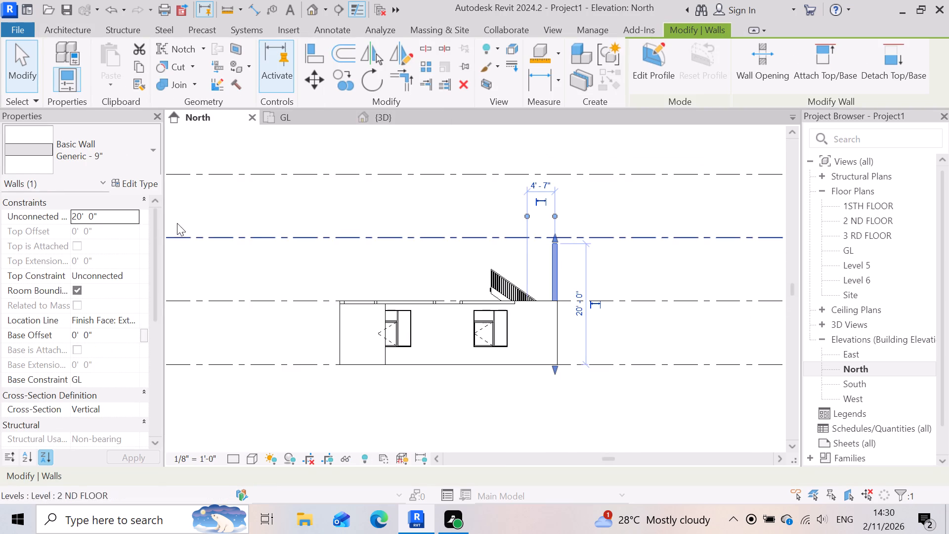
click(100, 275)
click(131, 277)
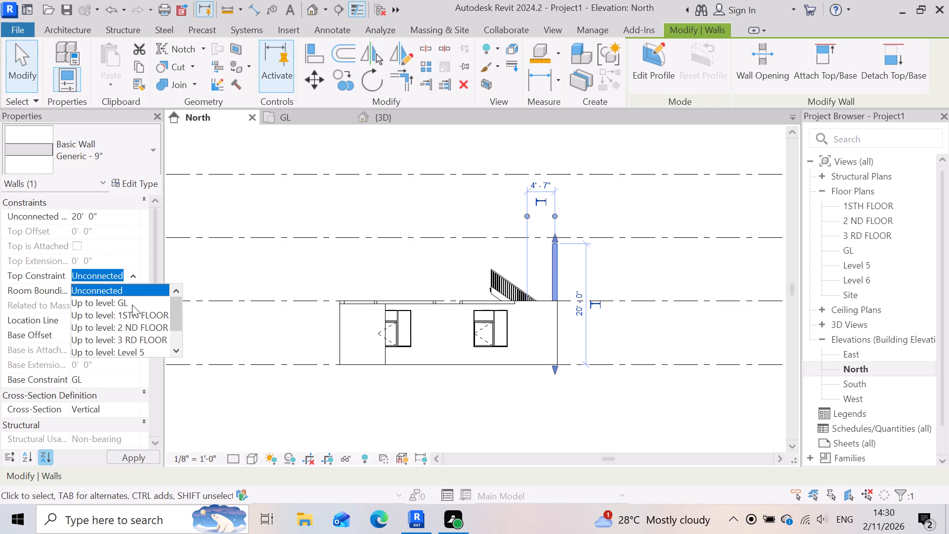
click(133, 310)
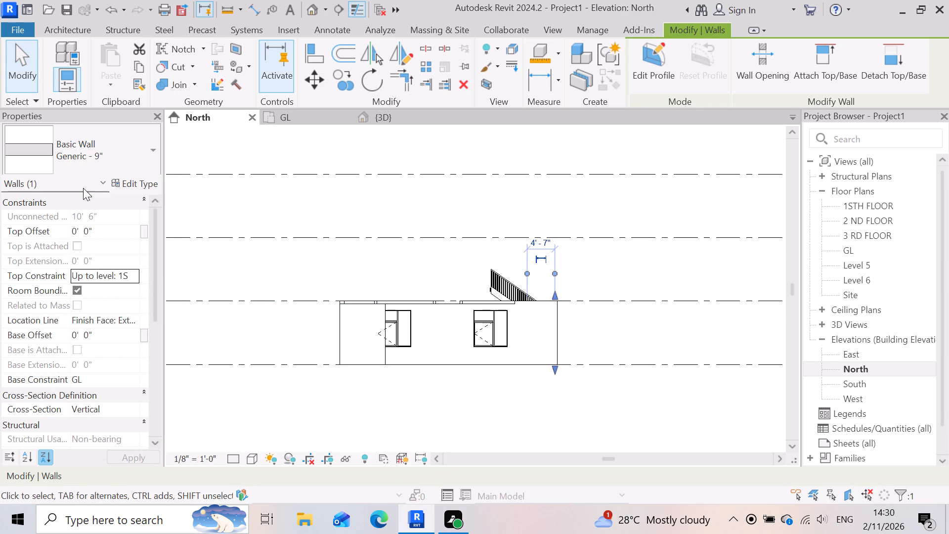
Set the 9" stair wall's top offset to -6" and apply it.
click(106, 234)
text(-6)
key(shift+quotedbl)
key(Return)
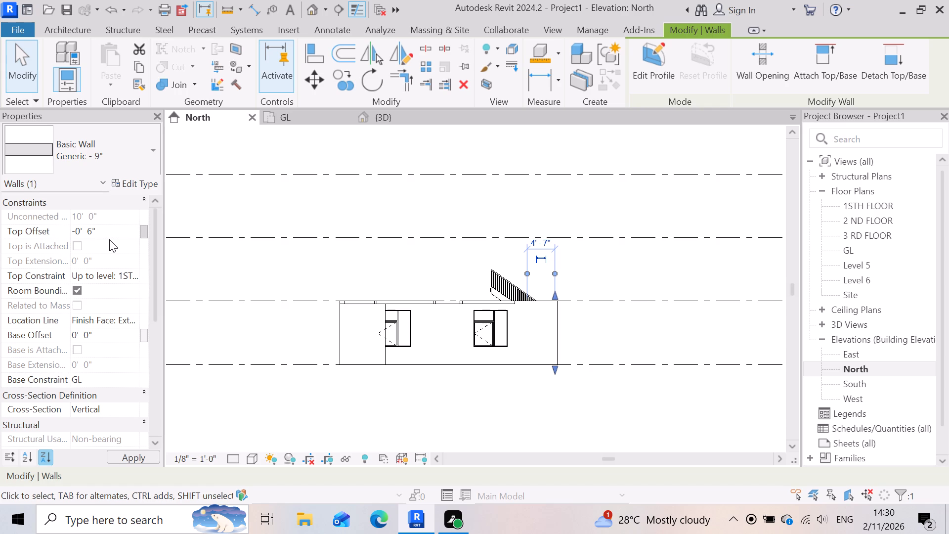
scroll(132, 533, up, 1)
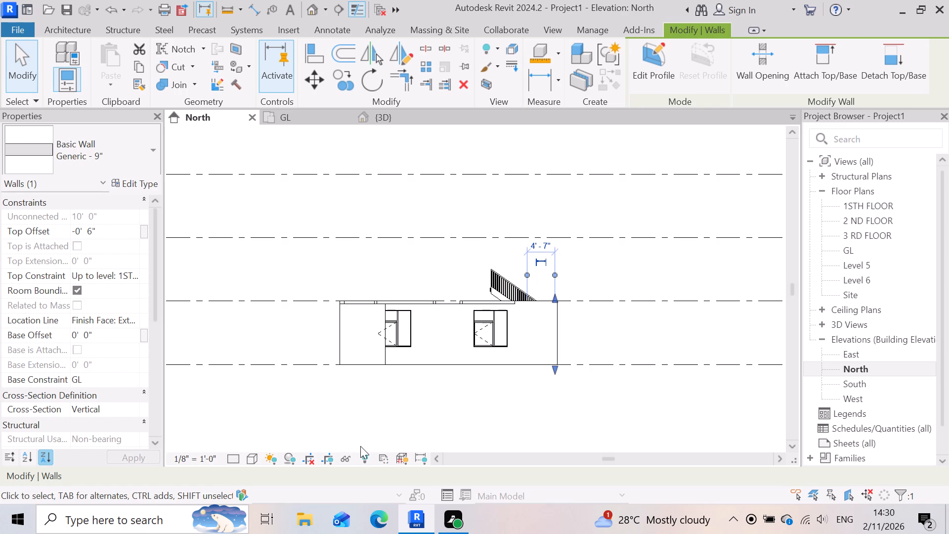
click(150, 453)
scroll(543, 323, down, 4)
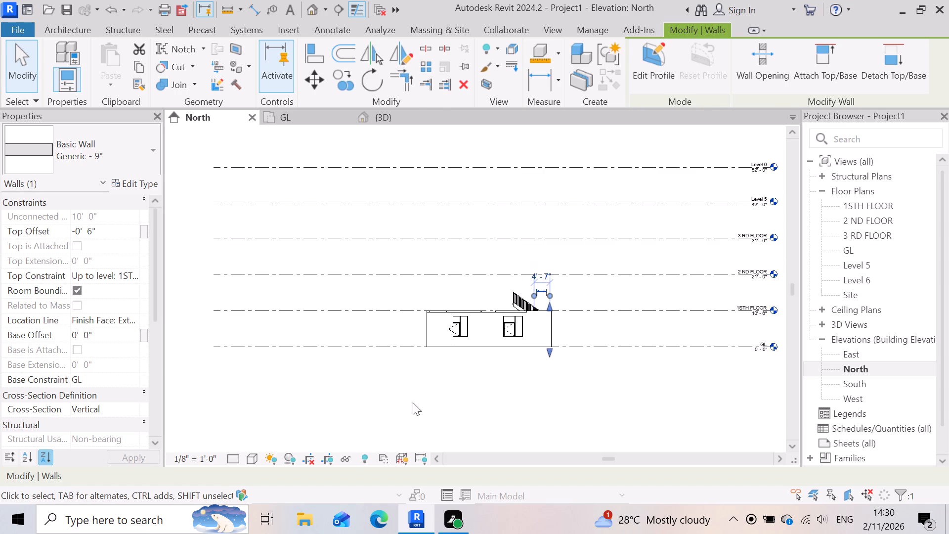
click(413, 402)
Examine the stair's upper flight against the 1STH FLOOR level in the North elevation.
scroll(533, 306, up, 6)
scroll(378, 329, up, 5)
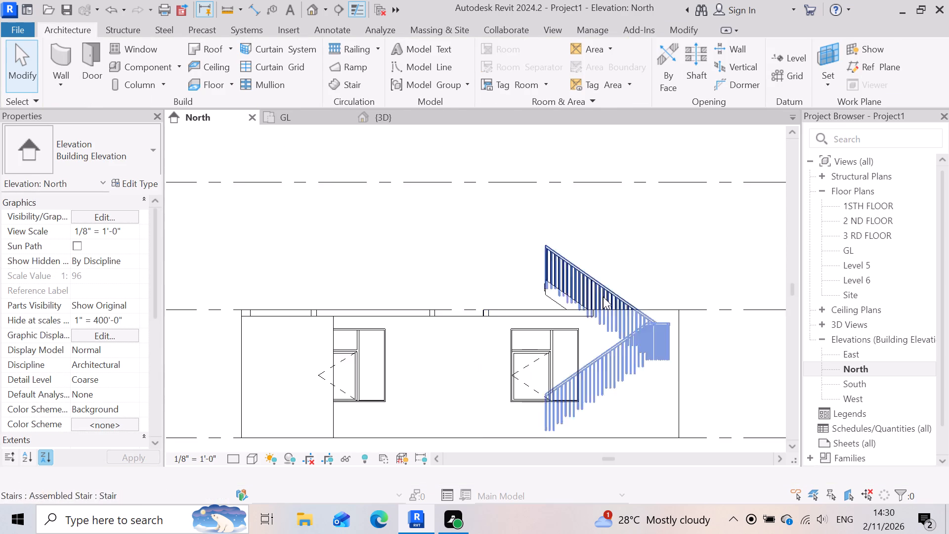
scroll(603, 297, up, 2)
drag(606, 235, 489, 305)
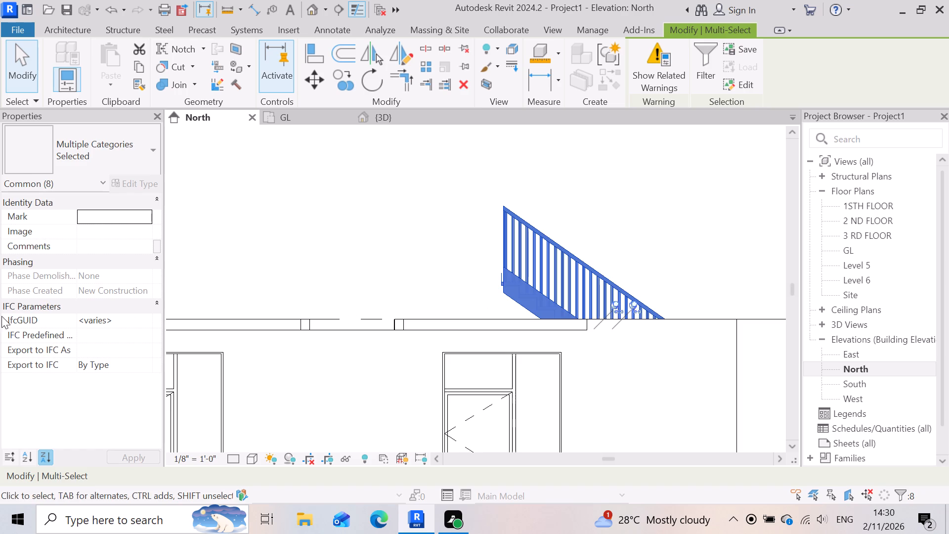
click(526, 301)
click(450, 242)
scroll(526, 226, down, 4)
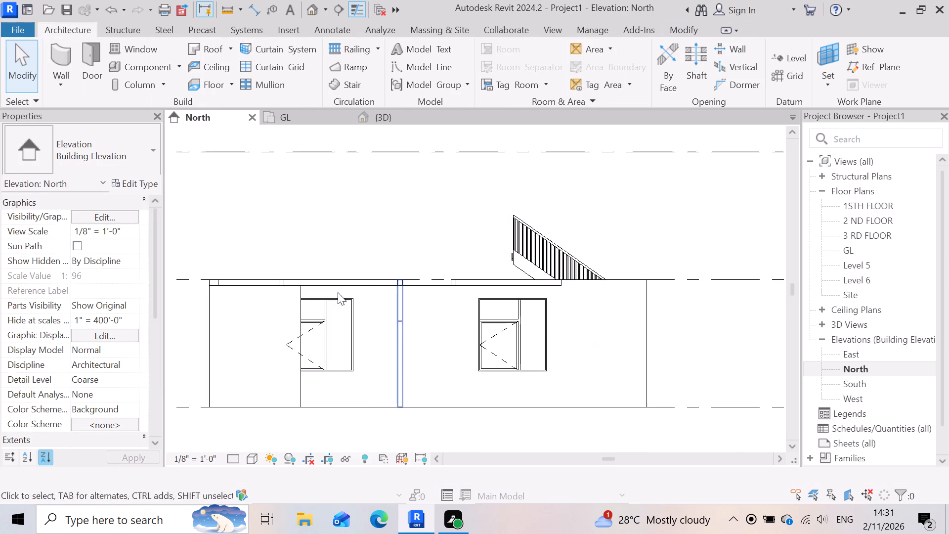
Inspect the stair and the adjusted 9" wall from the front in the 3D view.
click(422, 120)
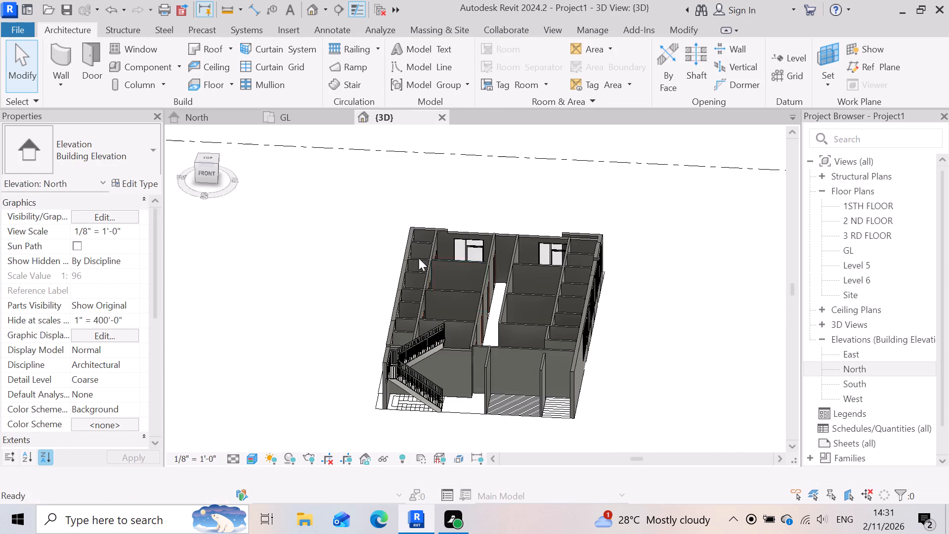
scroll(561, 245, down, 3)
click(300, 379)
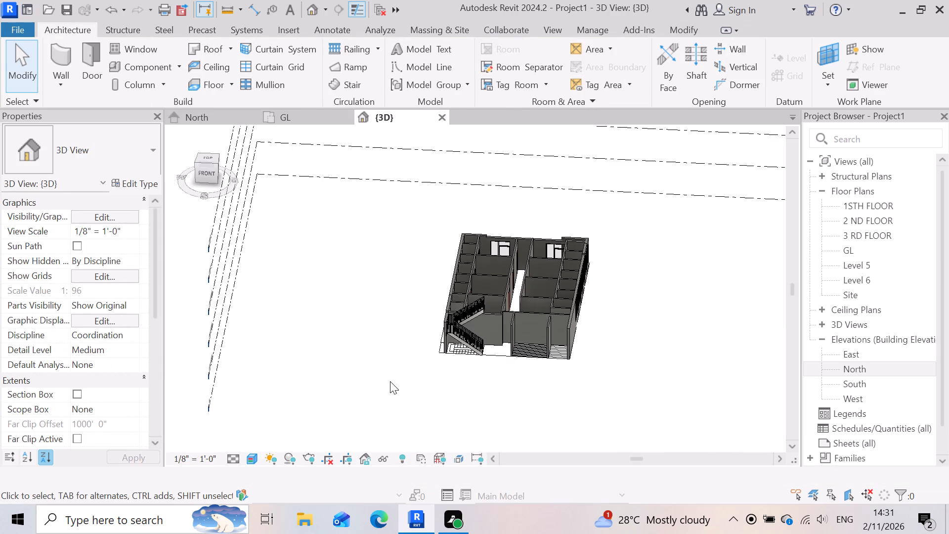
middle_drag(389, 378, 414, 276)
shift+scroll(414, 276, up, 1)
scroll(465, 287, up, 5)
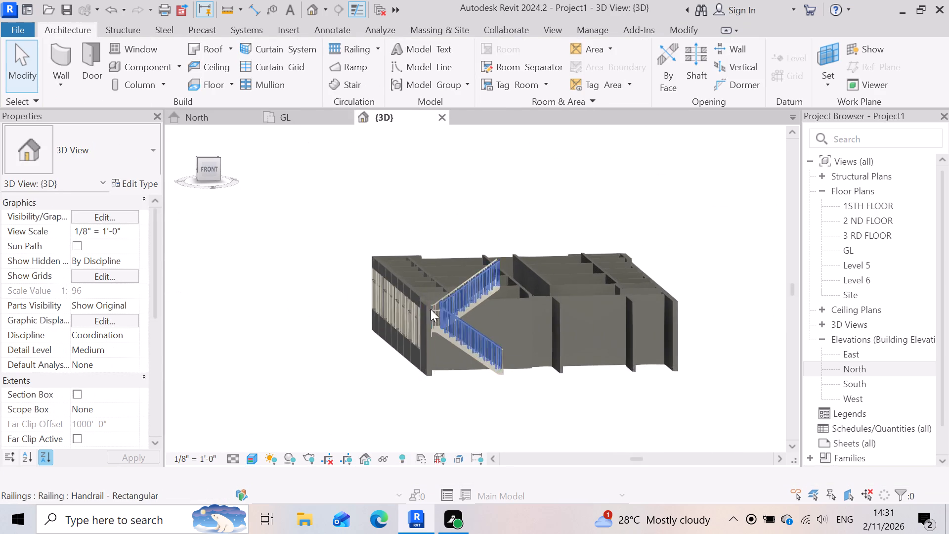
scroll(473, 361, up, 2)
scroll(449, 407, down, 2)
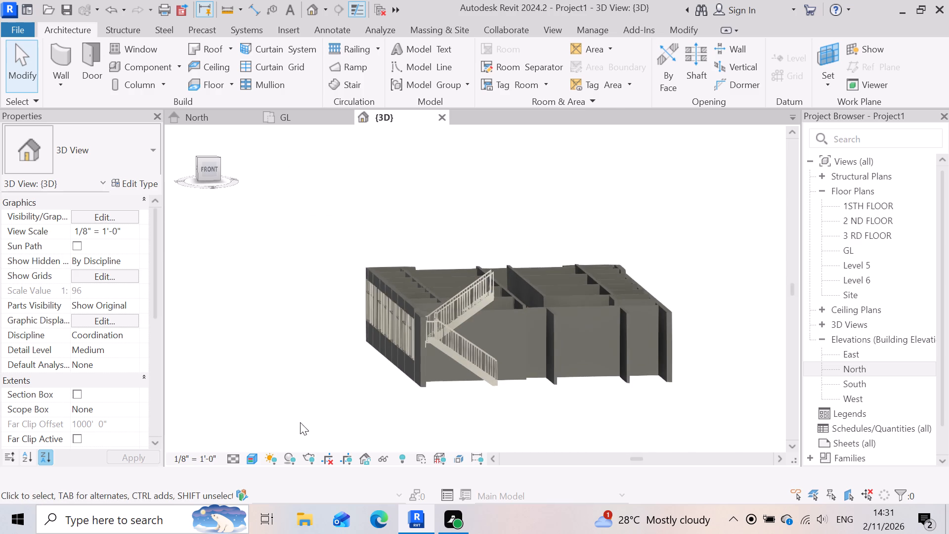
Inspect the stair from its open end in 3D, checking the lower flight's first steps and railings up close.
shift+middle_drag(284, 417, 212, 393)
scroll(413, 379, down, 1)
scroll(457, 406, down, 2)
shift+middle_drag(390, 398, 327, 386)
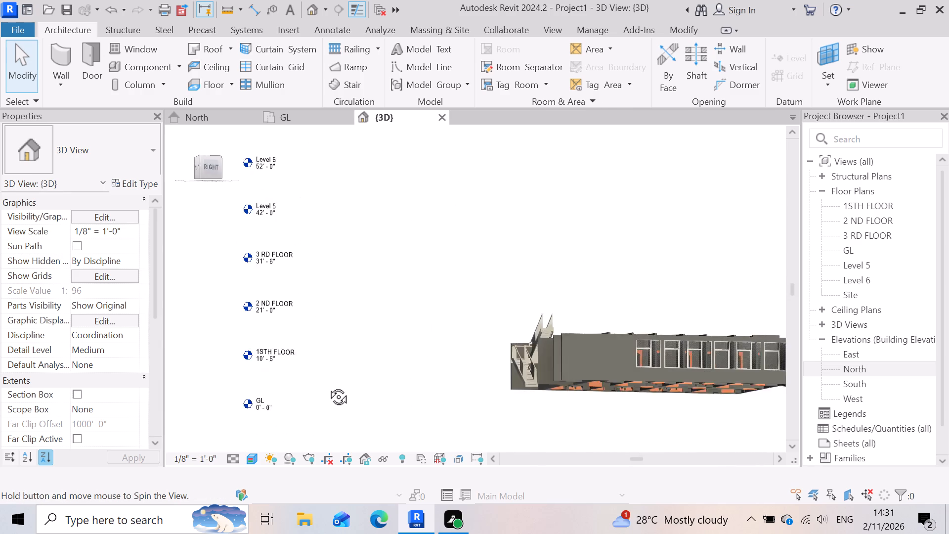
shift+middle_drag(327, 386, 328, 397)
scroll(546, 395, up, 5)
scroll(488, 384, up, 3)
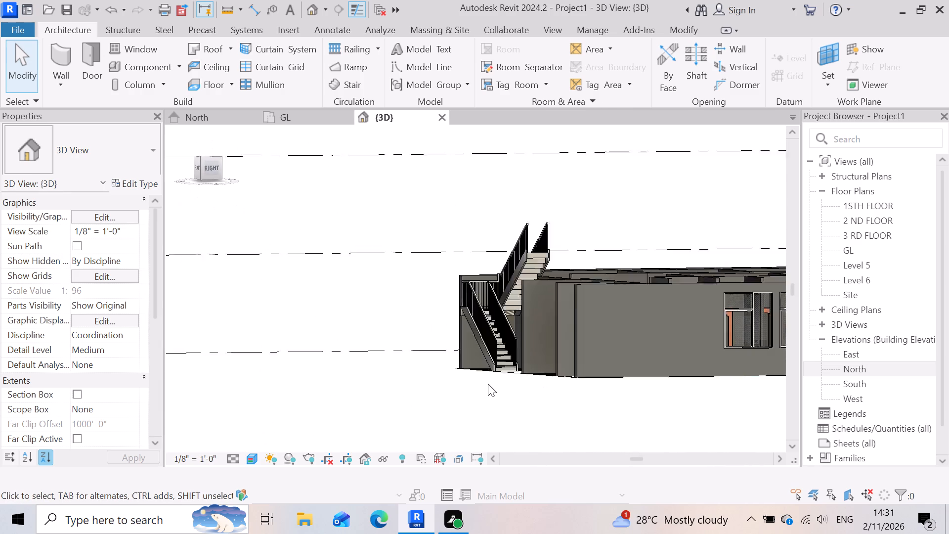
scroll(535, 367, up, 4)
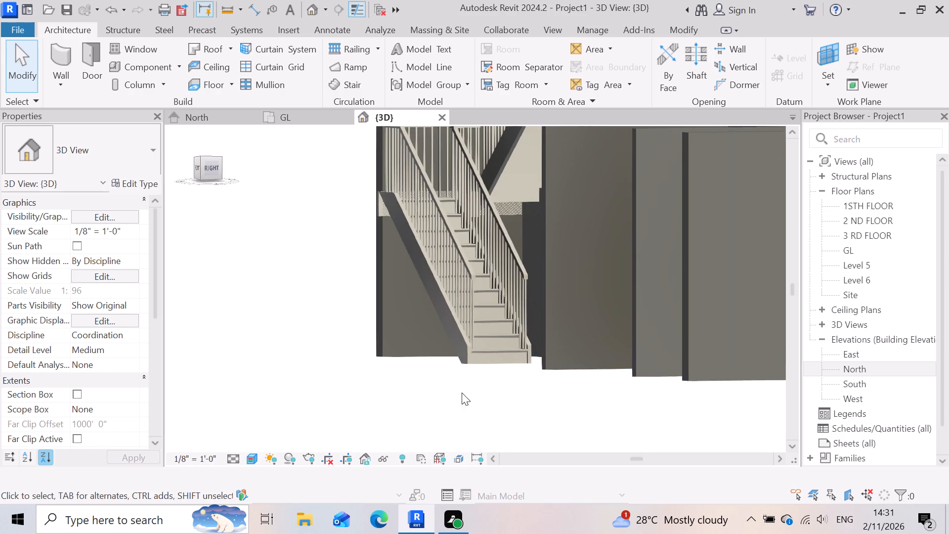
scroll(456, 409, up, 1)
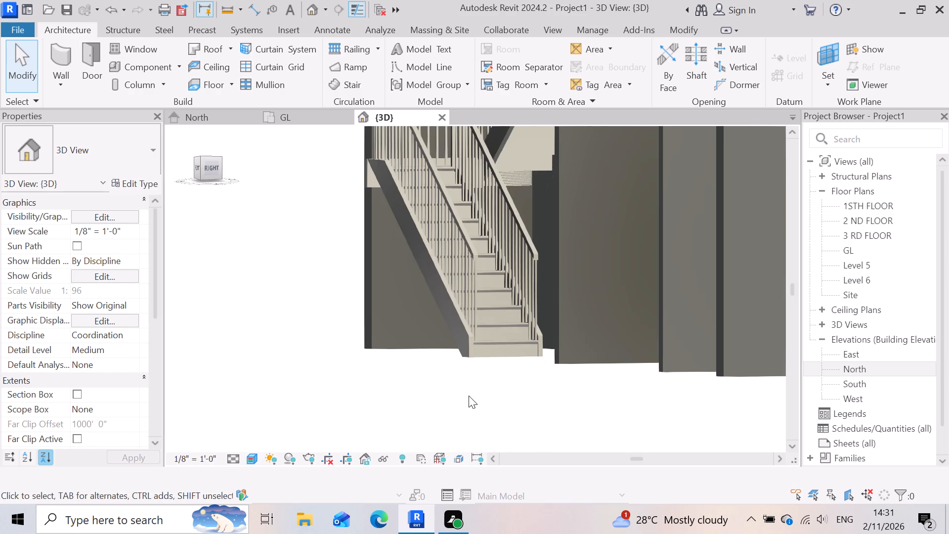
scroll(471, 390, up, 2)
scroll(565, 436, down, 2)
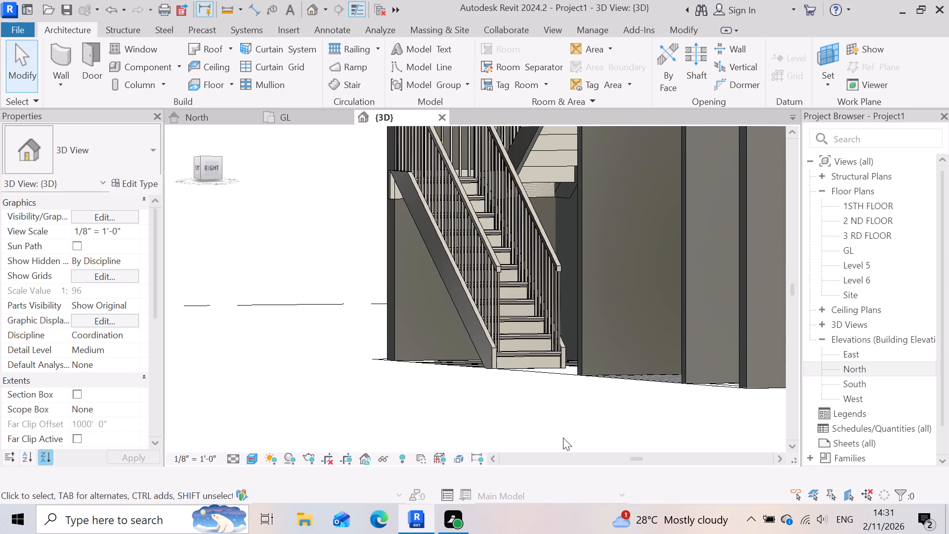
scroll(512, 348, up, 2)
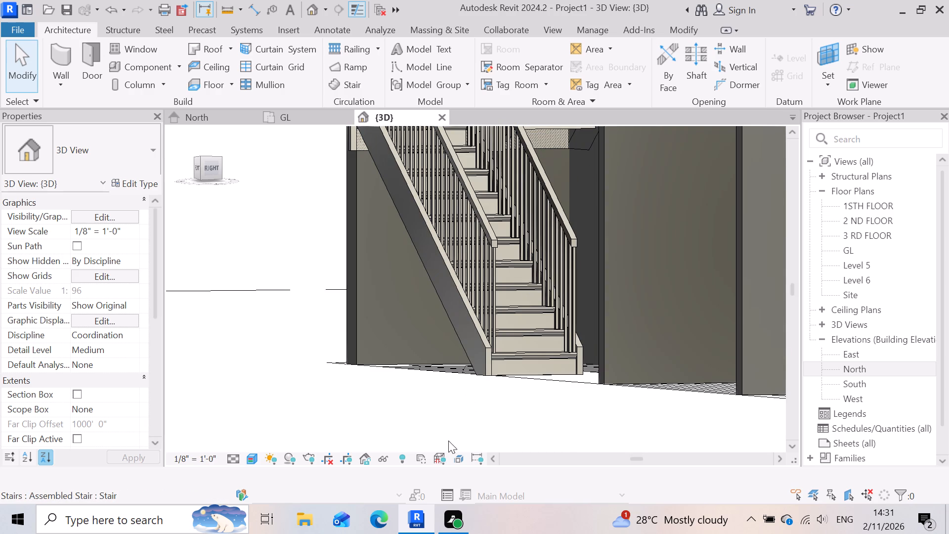
scroll(537, 330, up, 4)
scroll(479, 346, up, 3)
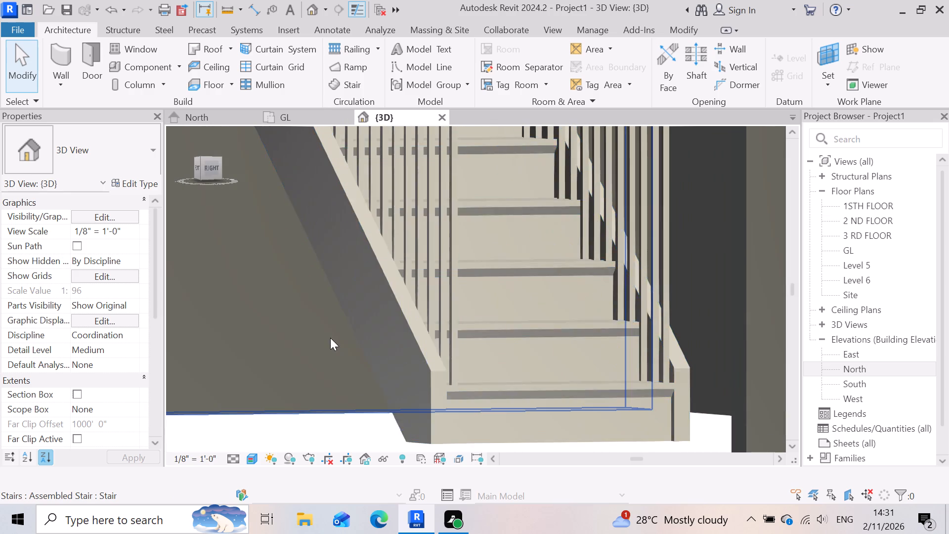
scroll(391, 312, down, 15)
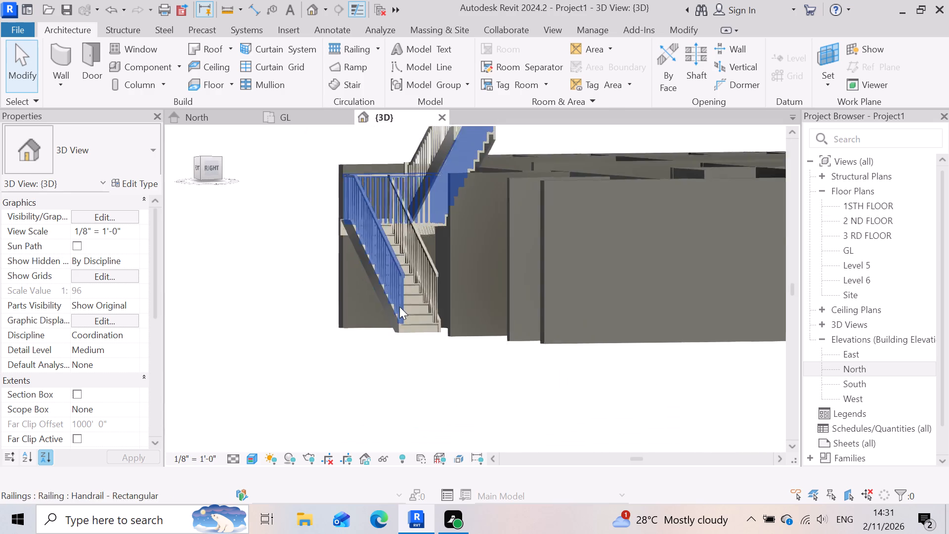
scroll(424, 357, down, 2)
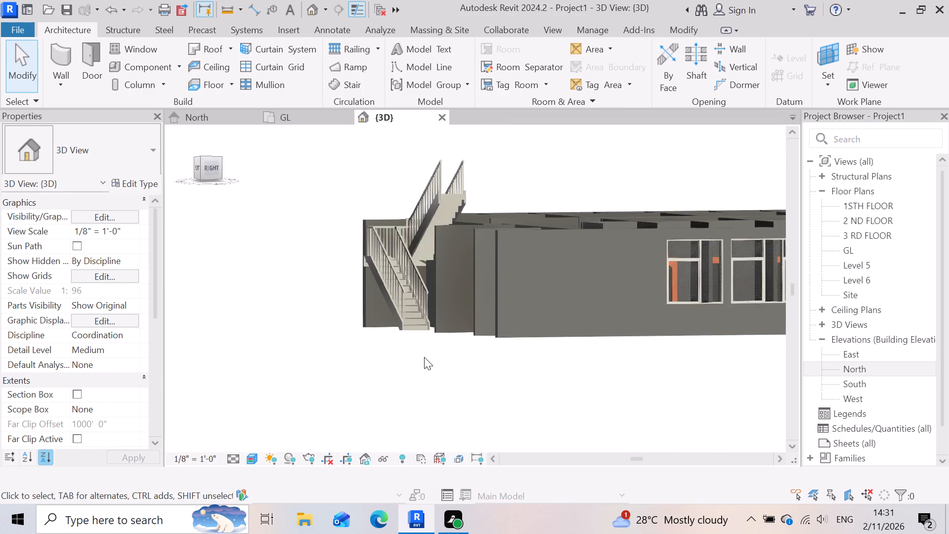
Reorient the 3D view to the front, tilted from above, and examine both stair flights against the ground-level walls.
click(232, 143)
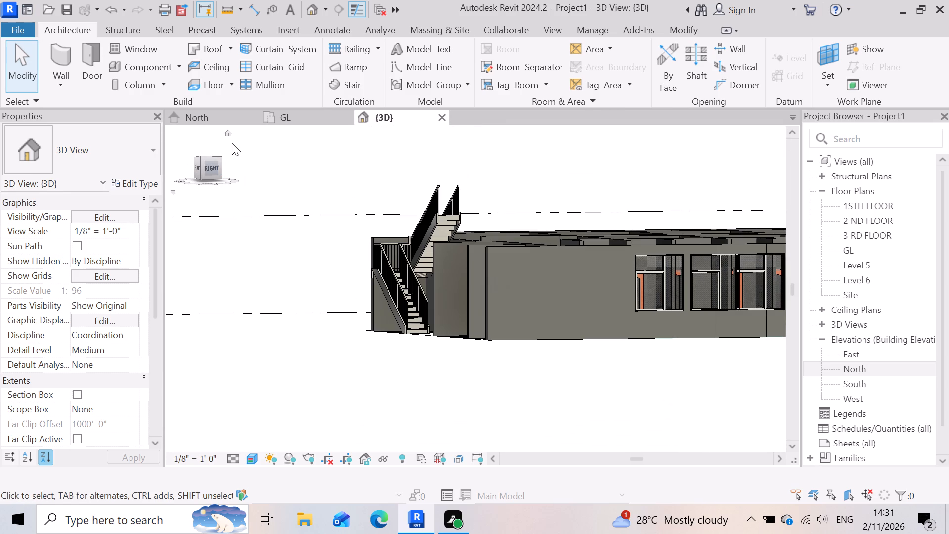
click(231, 138)
click(228, 134)
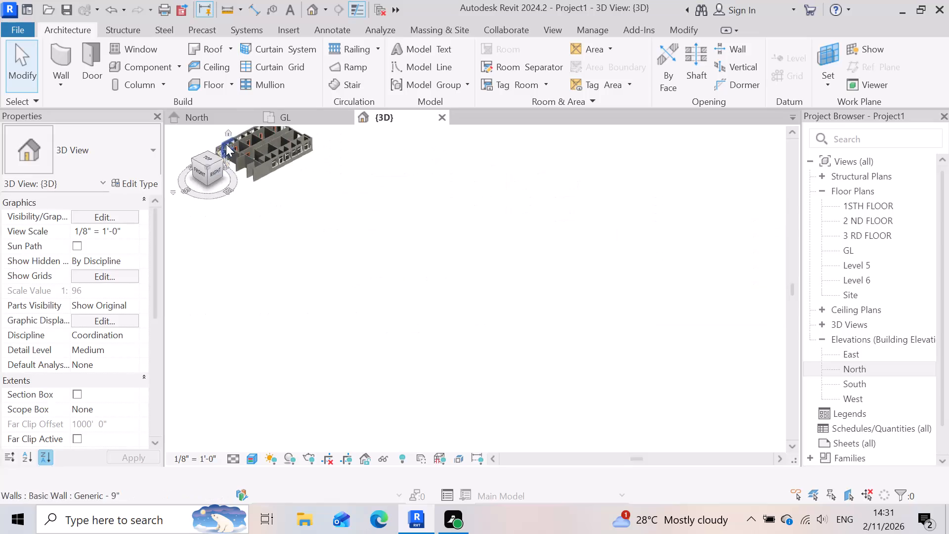
click(195, 171)
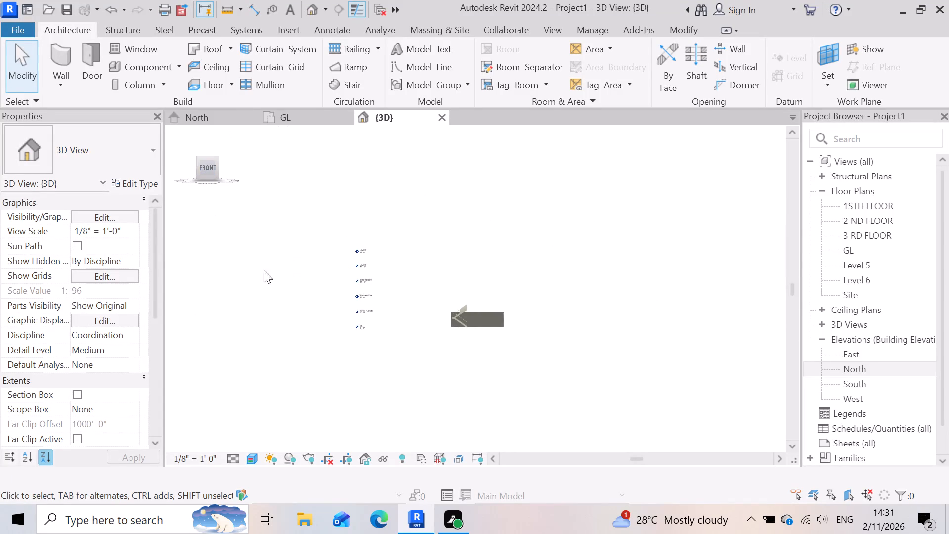
click(332, 338)
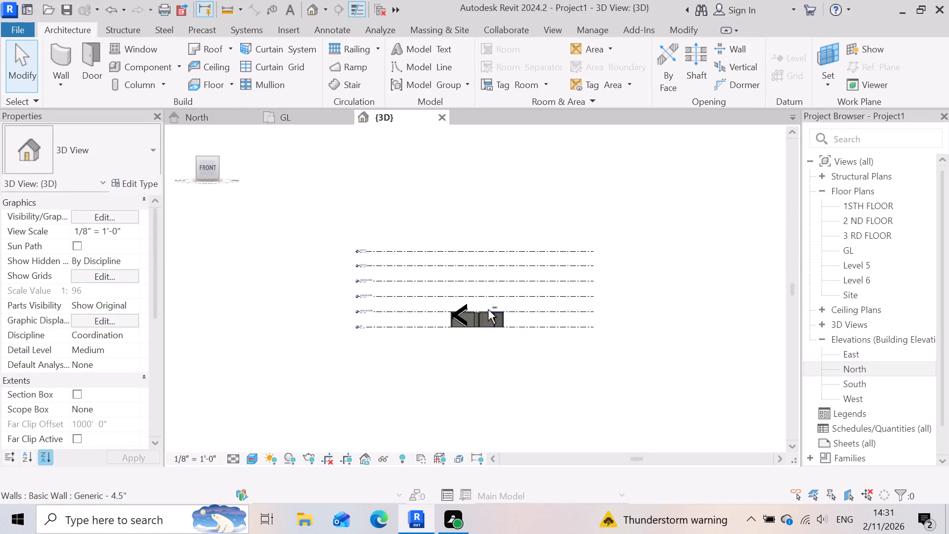
shift+scroll(488, 310, up, 1)
middle_drag(650, 302, 634, 361)
scroll(453, 341, up, 5)
scroll(384, 359, up, 2)
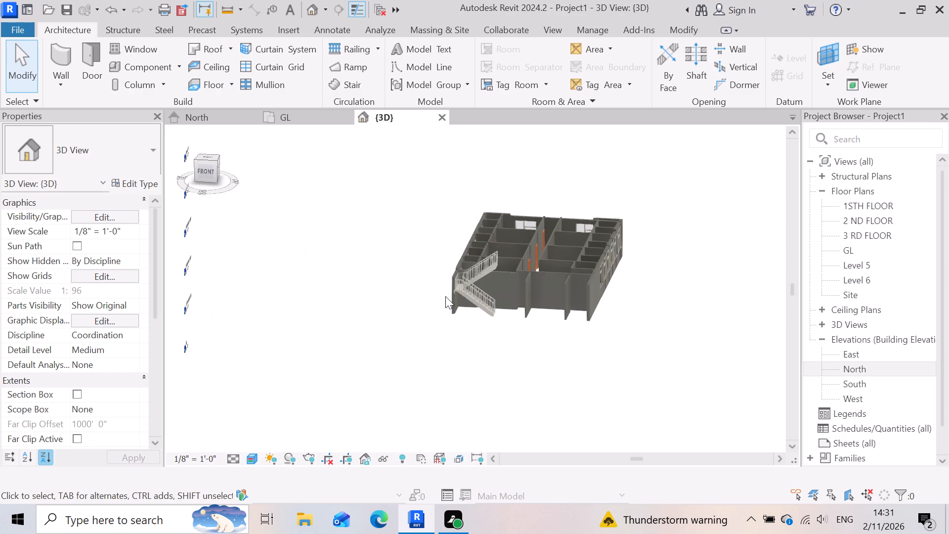
scroll(456, 283, up, 5)
scroll(605, 305, up, 3)
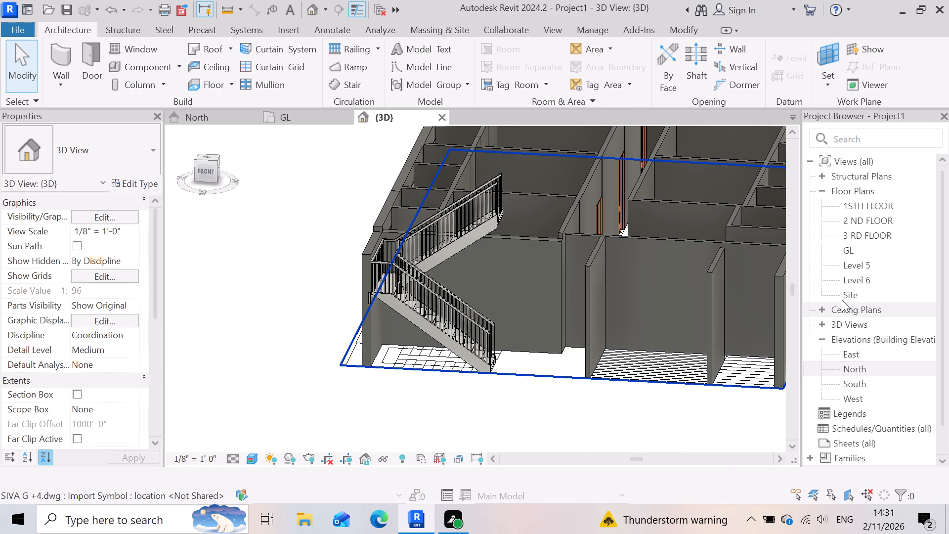
Examine the front bays beside the U-shaped stair in the 3D view, tilting it toward a lower front angle.
scroll(636, 368, down, 2)
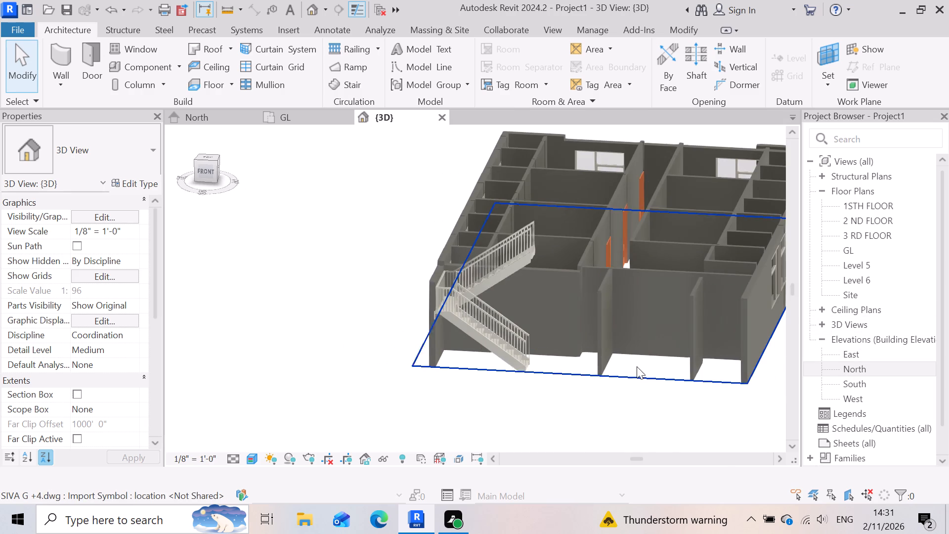
scroll(581, 366, up, 2)
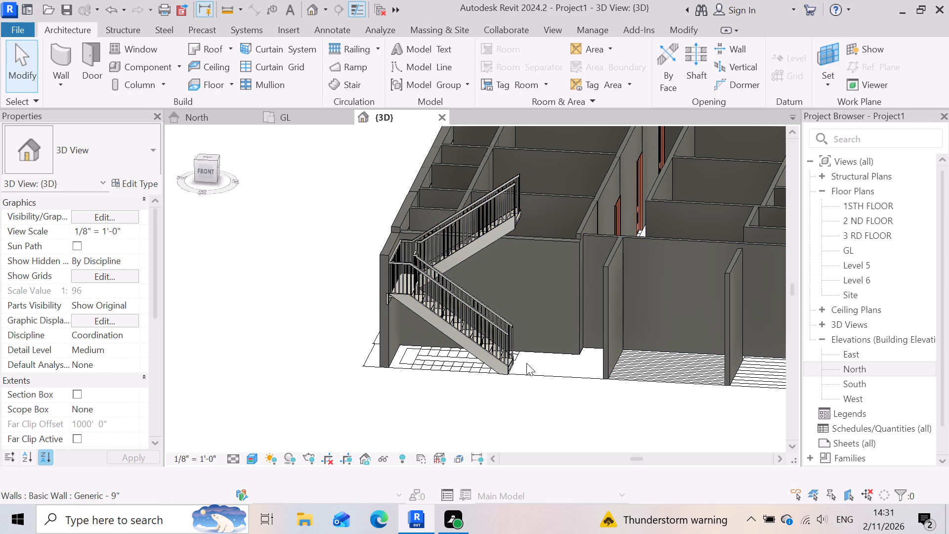
scroll(576, 363, down, 2)
scroll(665, 394, up, 1)
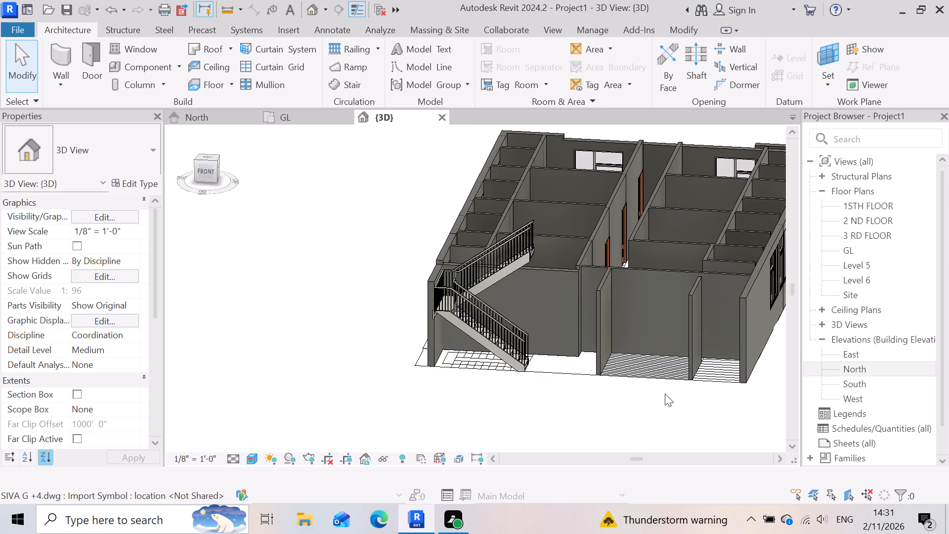
scroll(665, 394, up, 1)
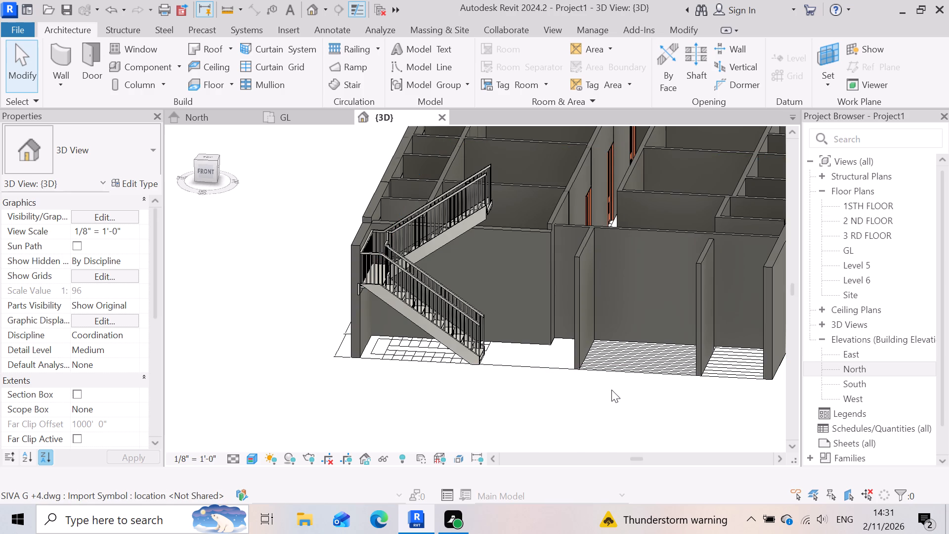
scroll(611, 390, down, 2)
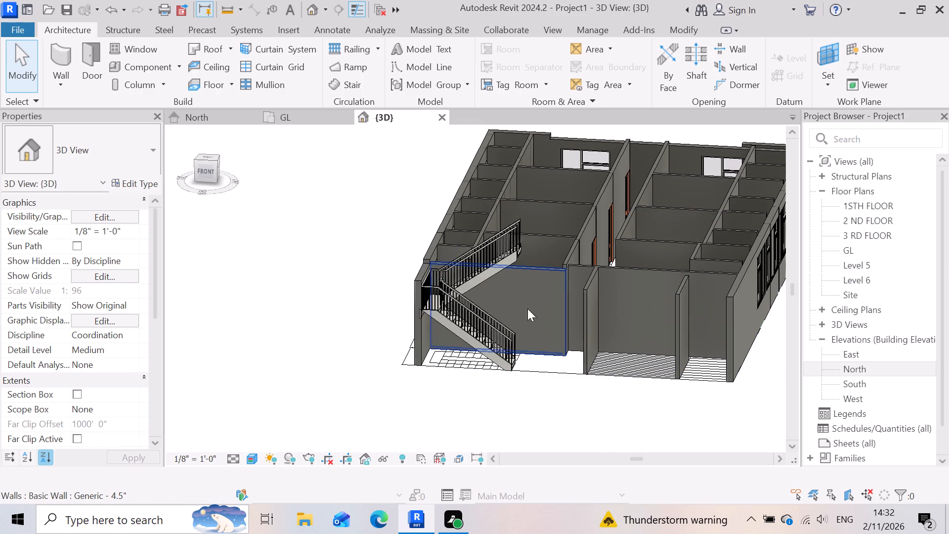
scroll(588, 347, up, 2)
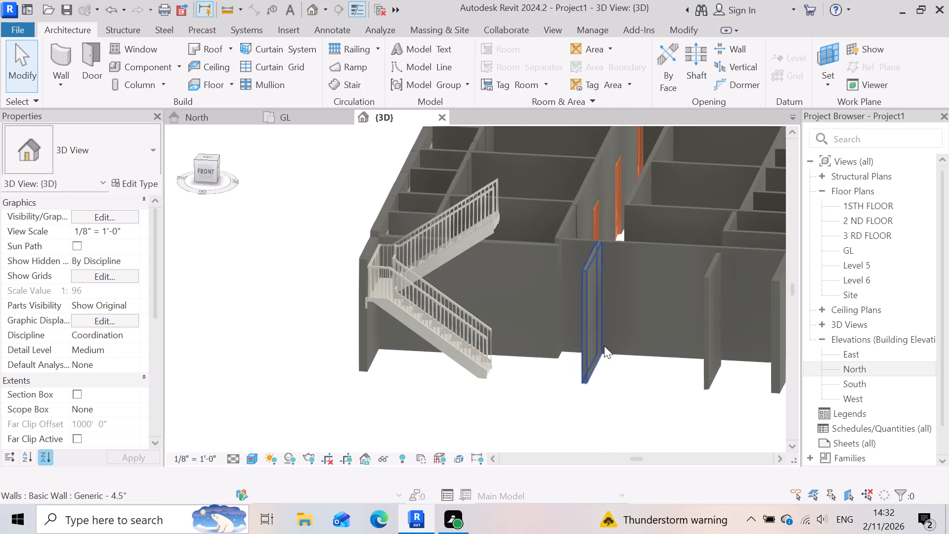
scroll(562, 341, down, 3)
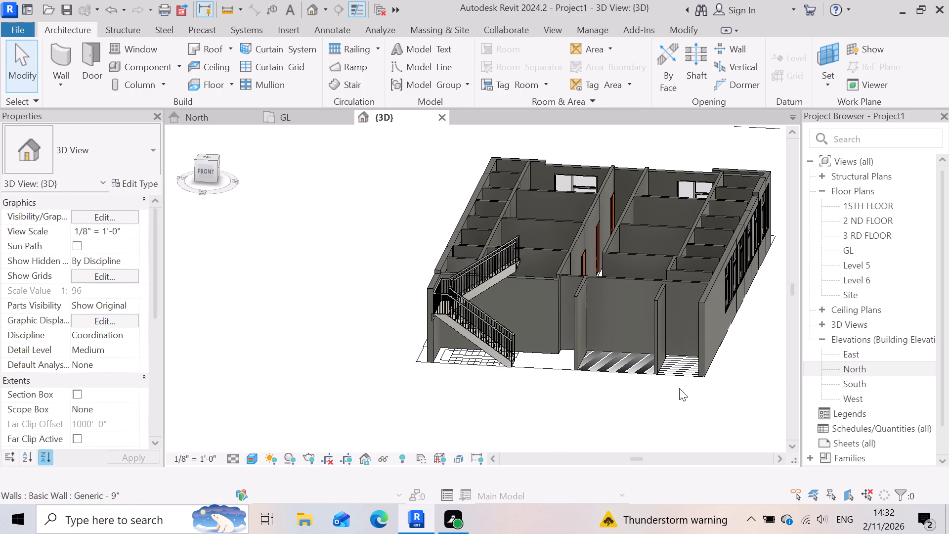
shift+middle_drag(679, 388, 693, 359)
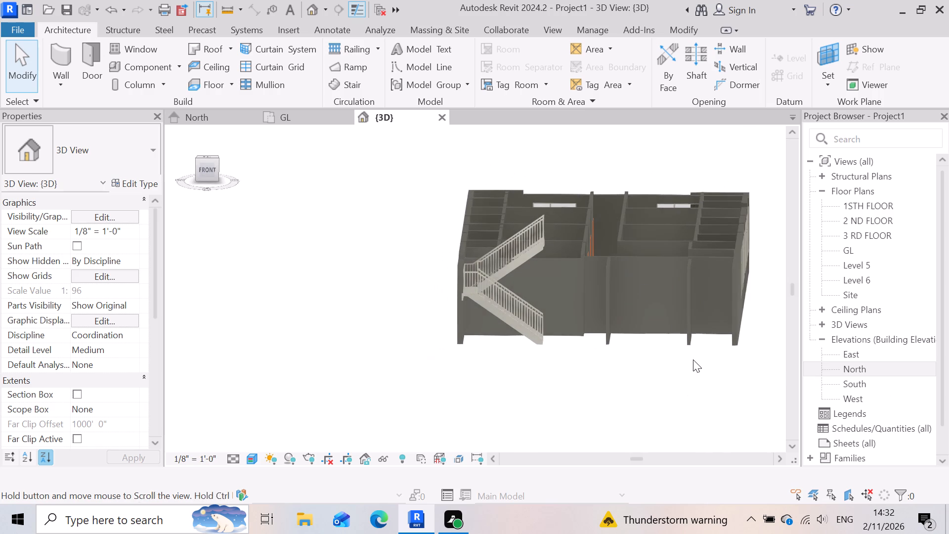
In the GL floor plan, start a sketched stair run and draw its first boundary 7'-10" along the 4.5" wall bordering the narrower stepped bay.
click(324, 120)
scroll(466, 390, down, 3)
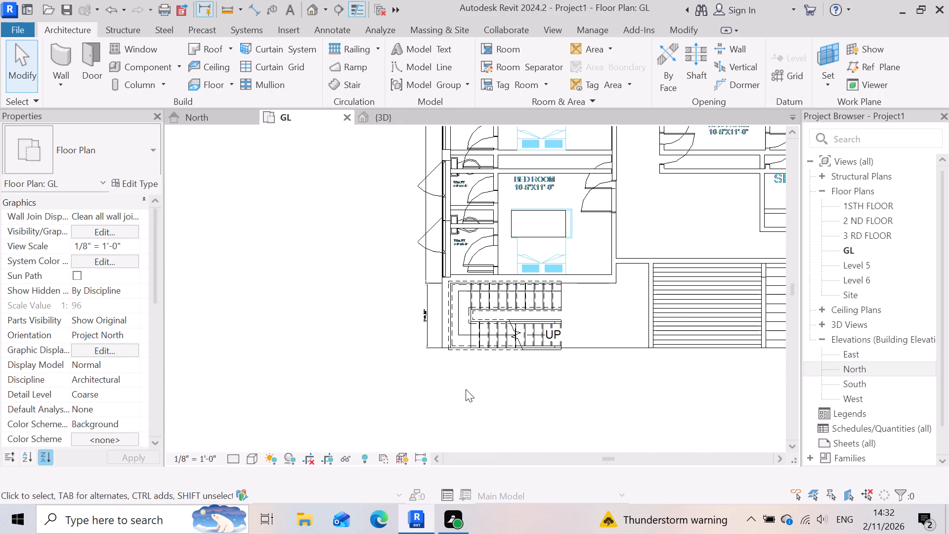
scroll(487, 338, down, 3)
scroll(746, 322, up, 9)
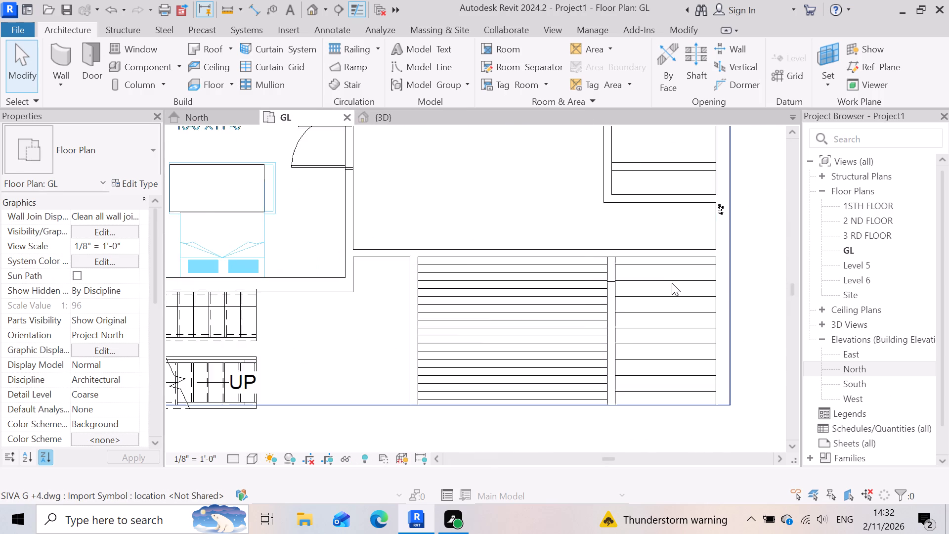
scroll(672, 283, up, 4)
scroll(647, 295, down, 3)
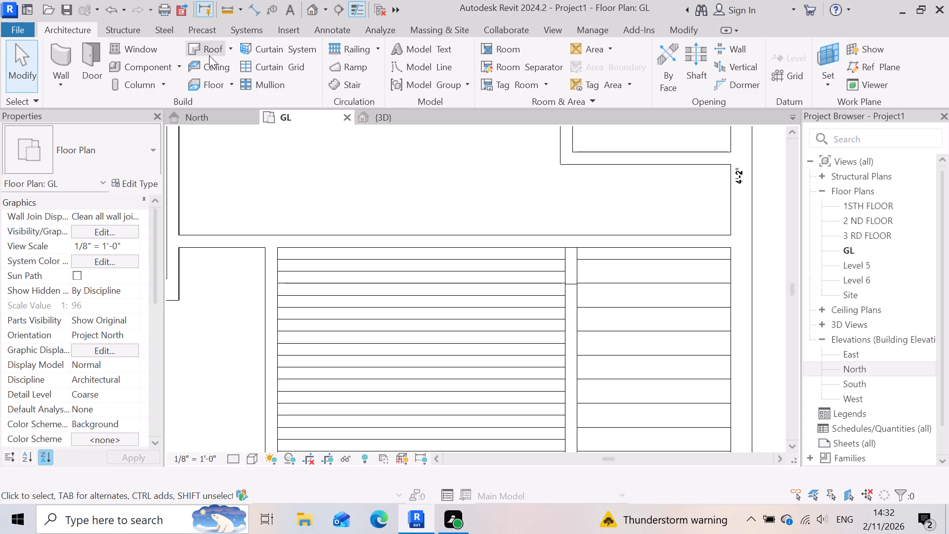
click(358, 84)
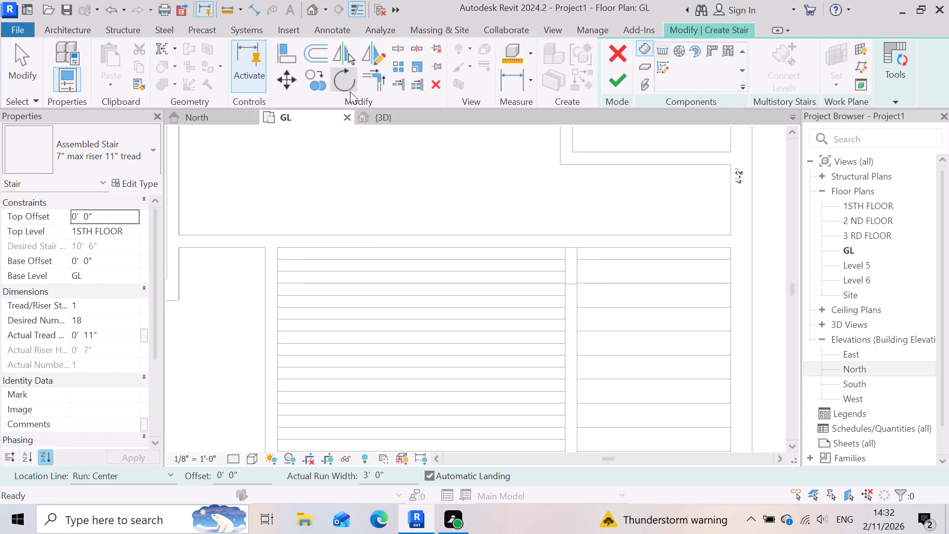
click(657, 68)
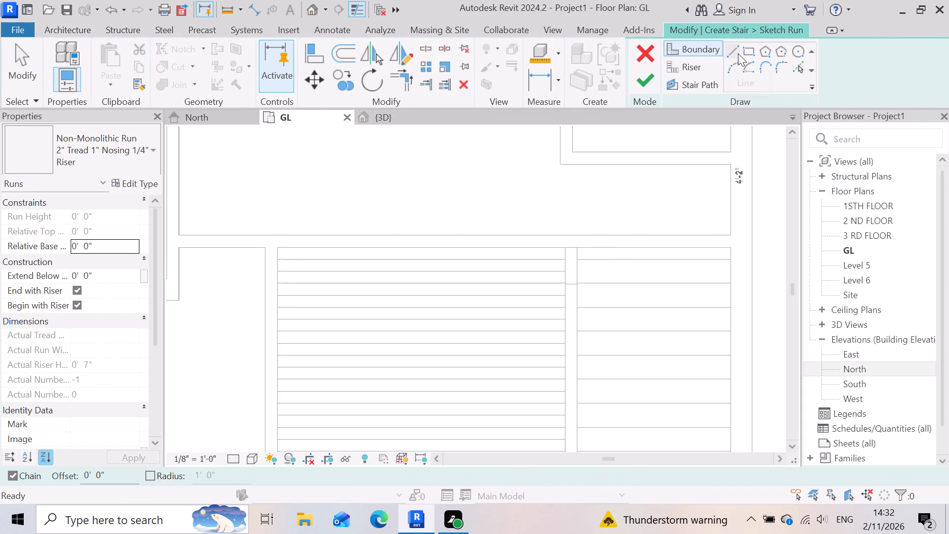
click(733, 47)
scroll(526, 352, up, 3)
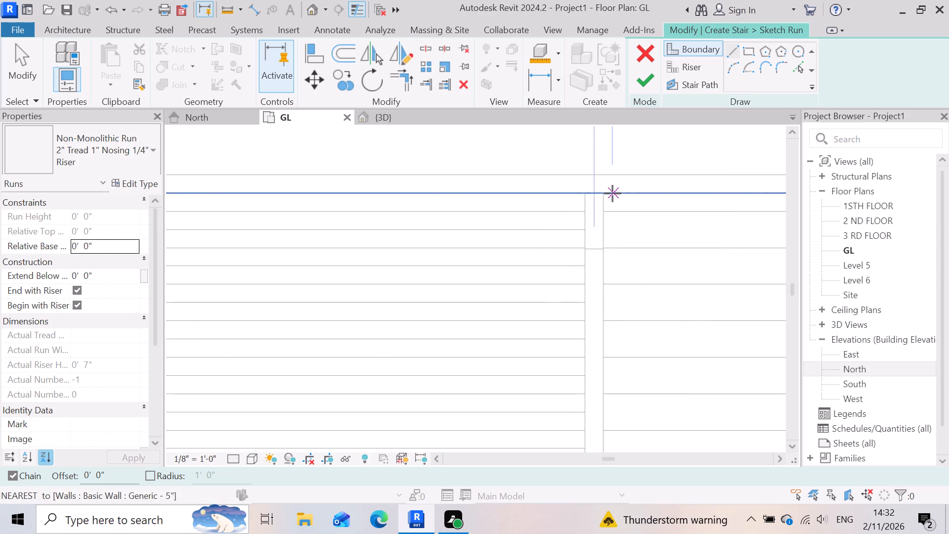
scroll(559, 210, down, 3)
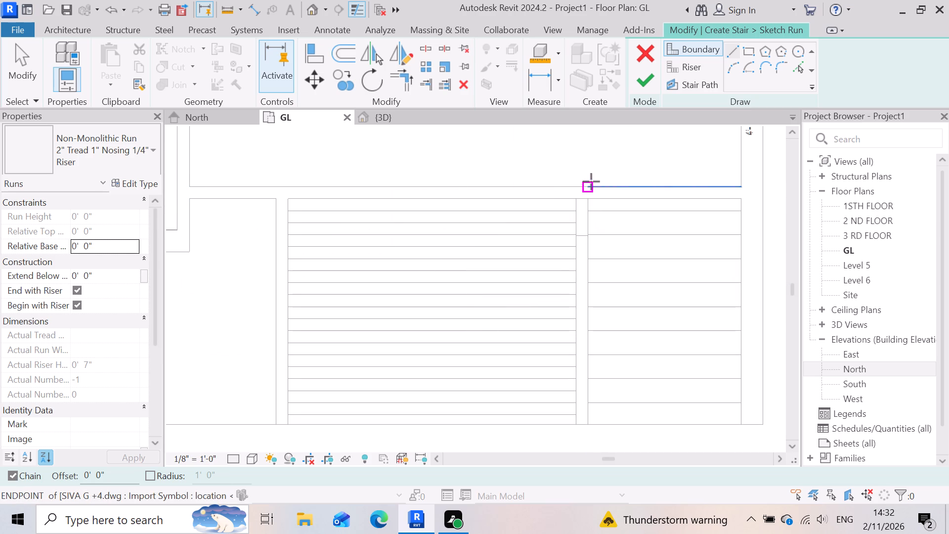
click(592, 197)
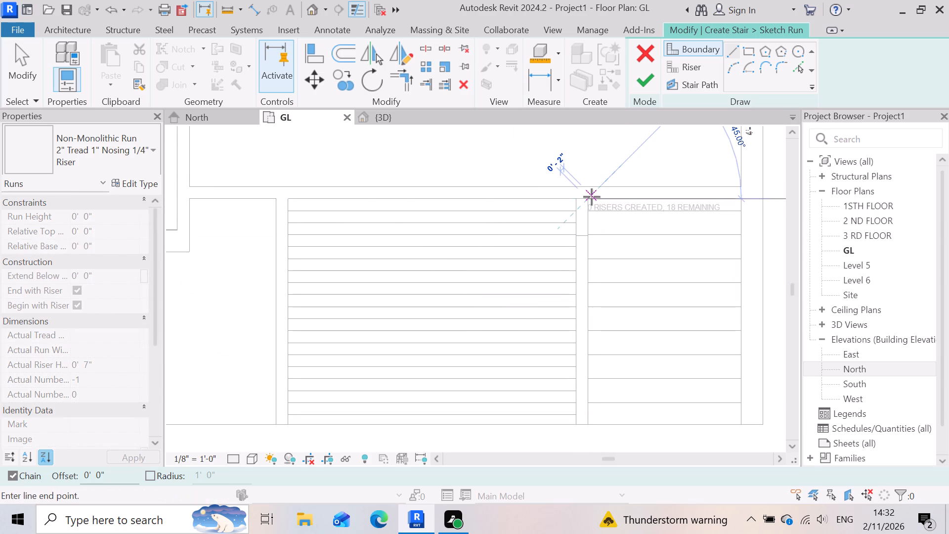
scroll(592, 197, down, 4)
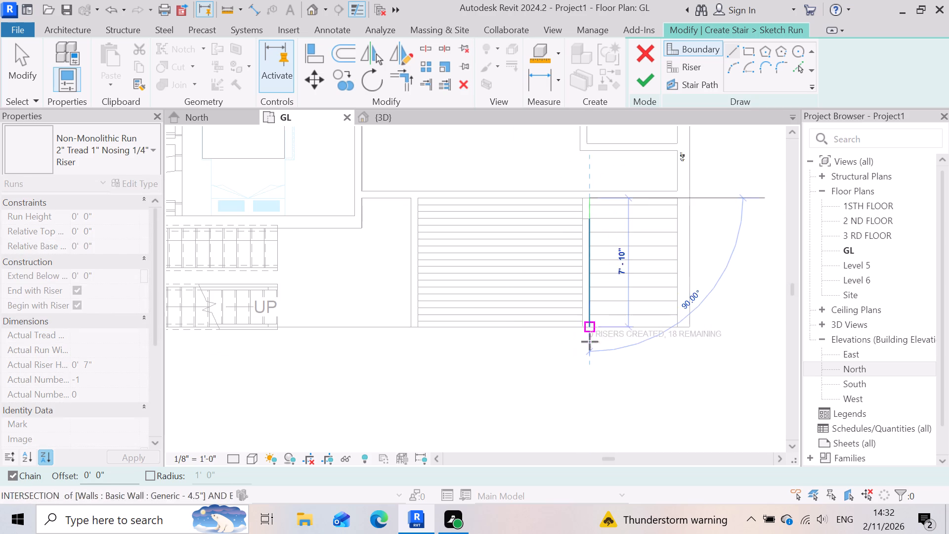
scroll(590, 342, up, 5)
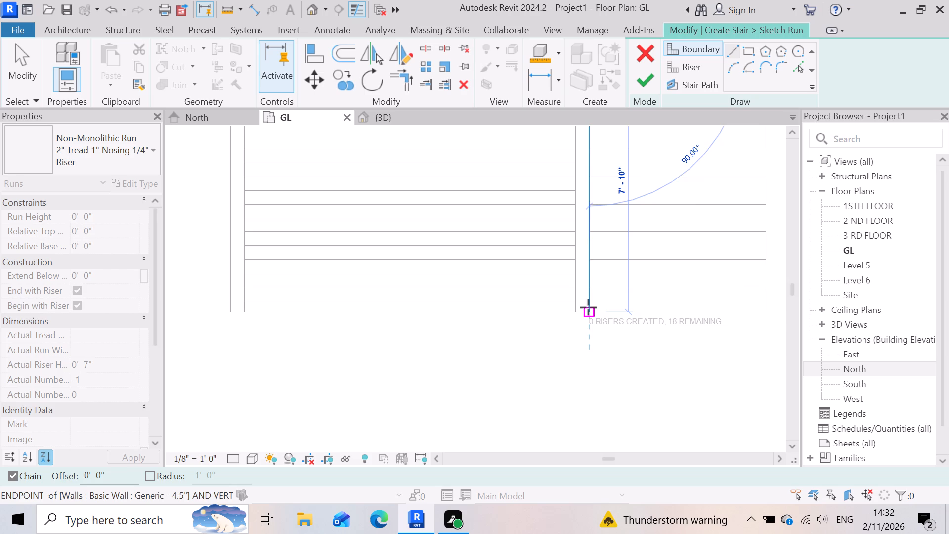
click(588, 307)
scroll(588, 307, down, 3)
key(Escape)
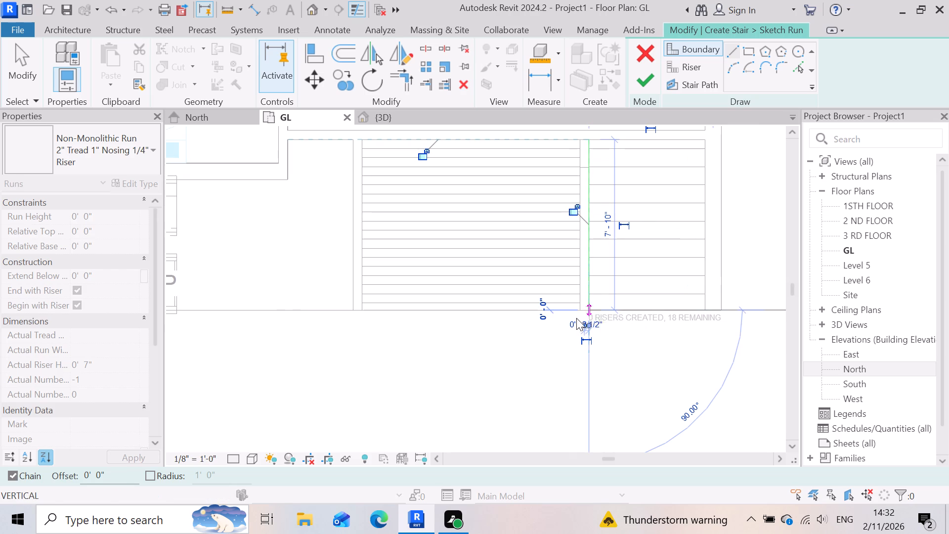
Draw the run's second boundary line along the inner face of the 9" outer wall, down to the bay's front edge.
scroll(576, 346, down, 3)
scroll(686, 215, up, 7)
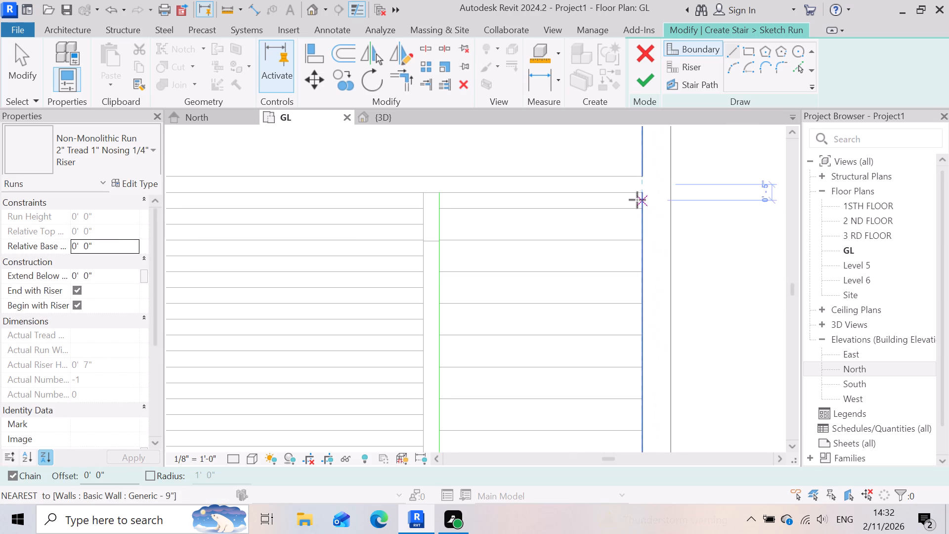
click(642, 197)
scroll(643, 318, down, 7)
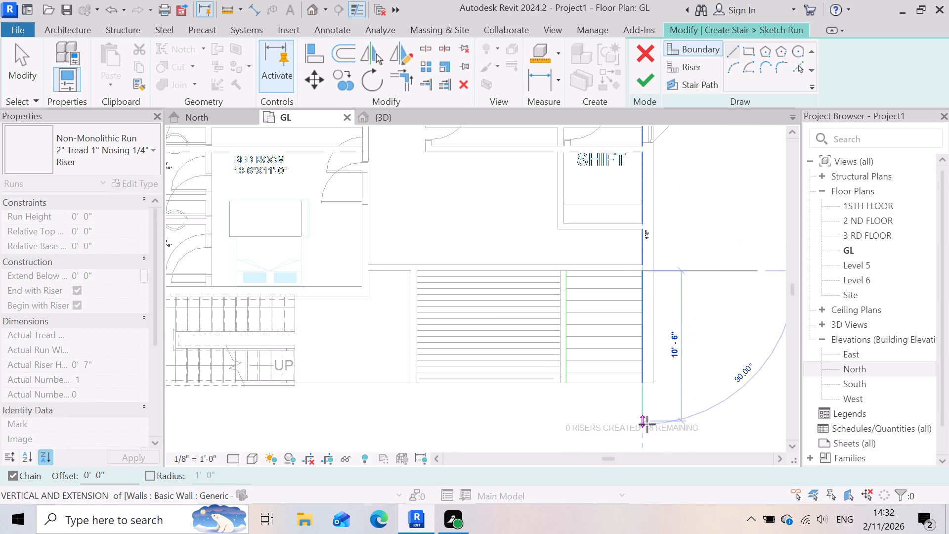
scroll(642, 406, up, 4)
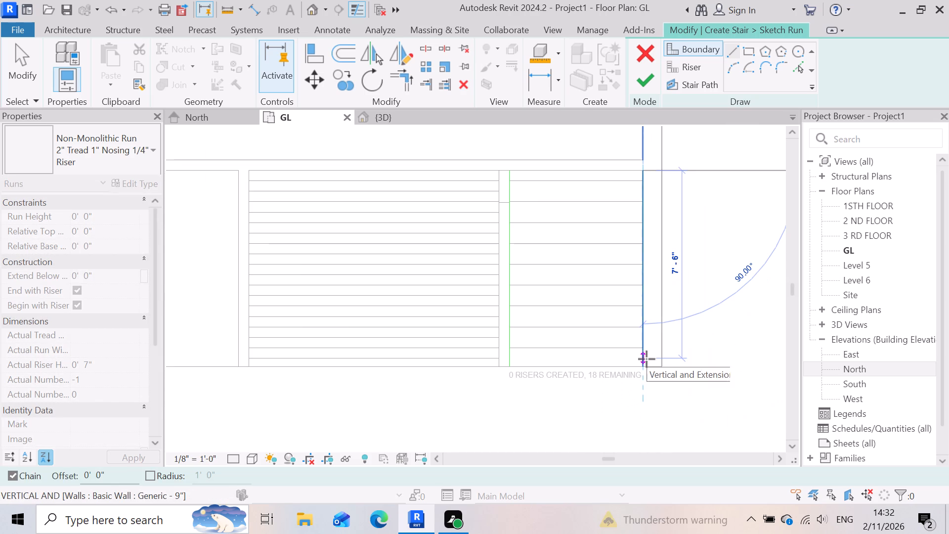
click(647, 364)
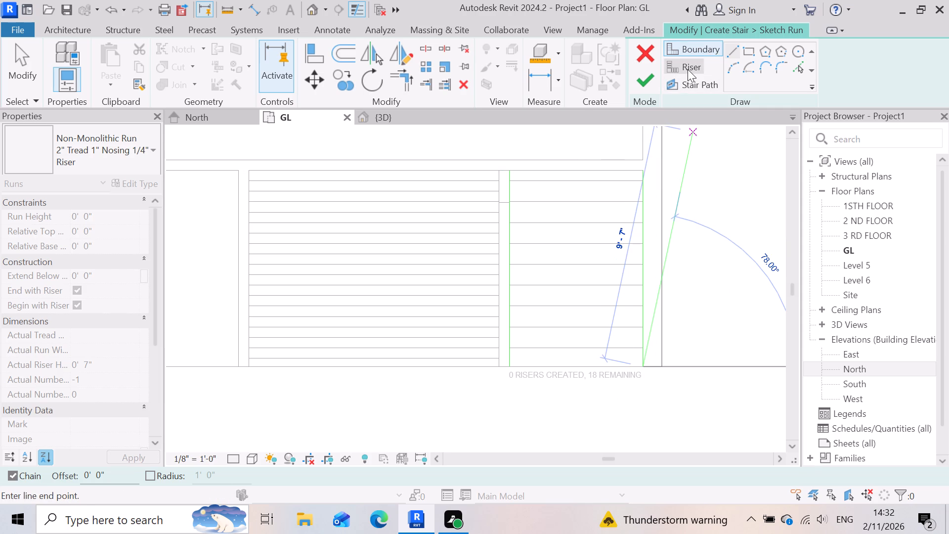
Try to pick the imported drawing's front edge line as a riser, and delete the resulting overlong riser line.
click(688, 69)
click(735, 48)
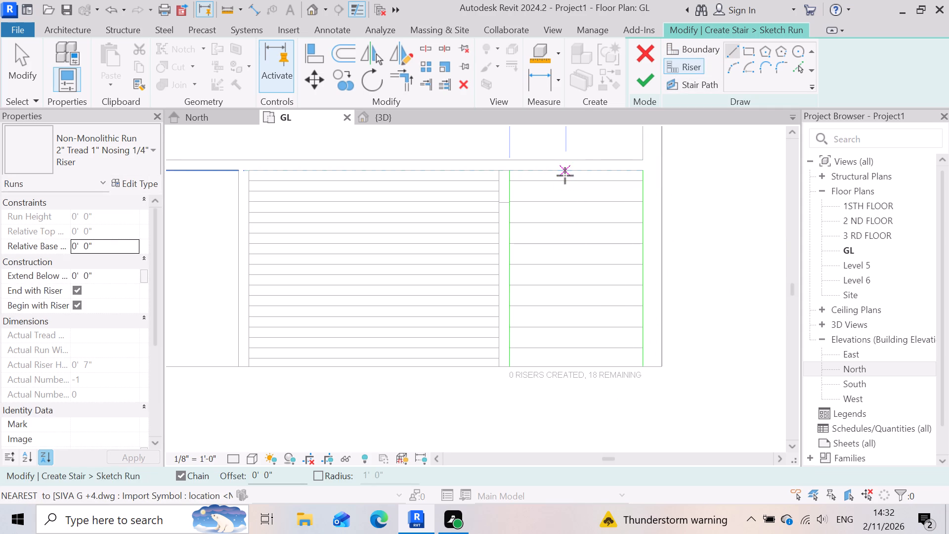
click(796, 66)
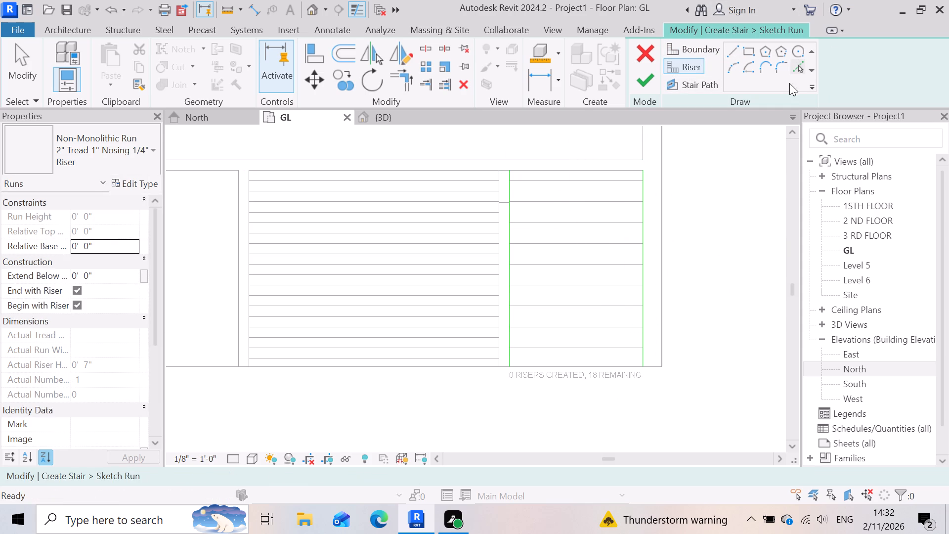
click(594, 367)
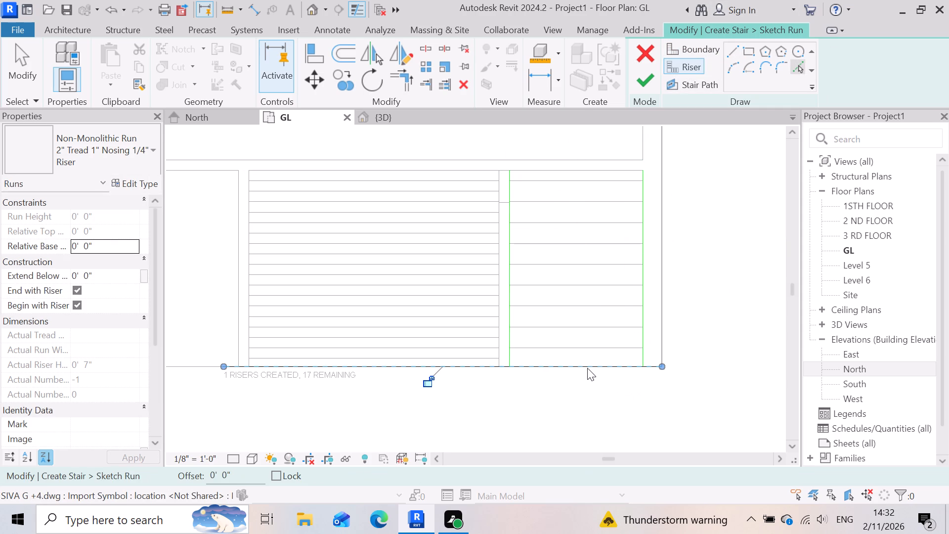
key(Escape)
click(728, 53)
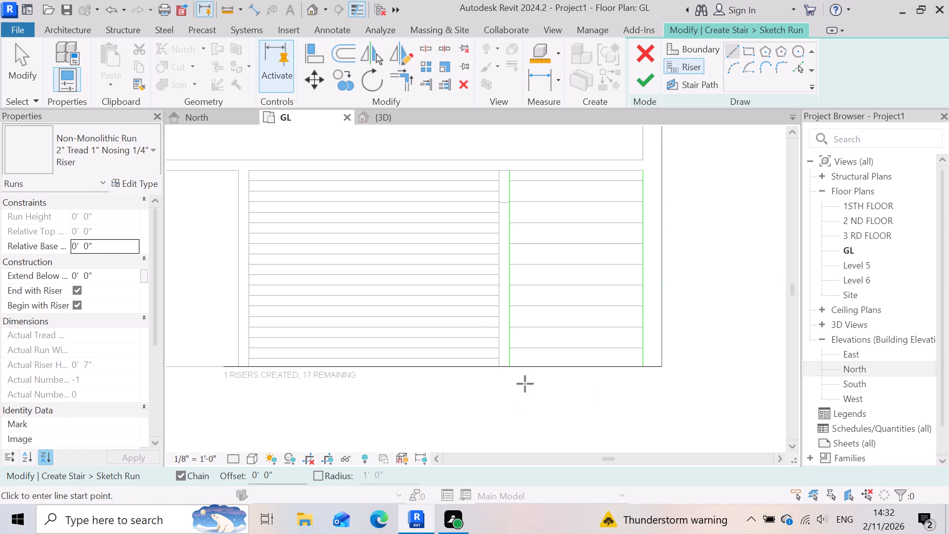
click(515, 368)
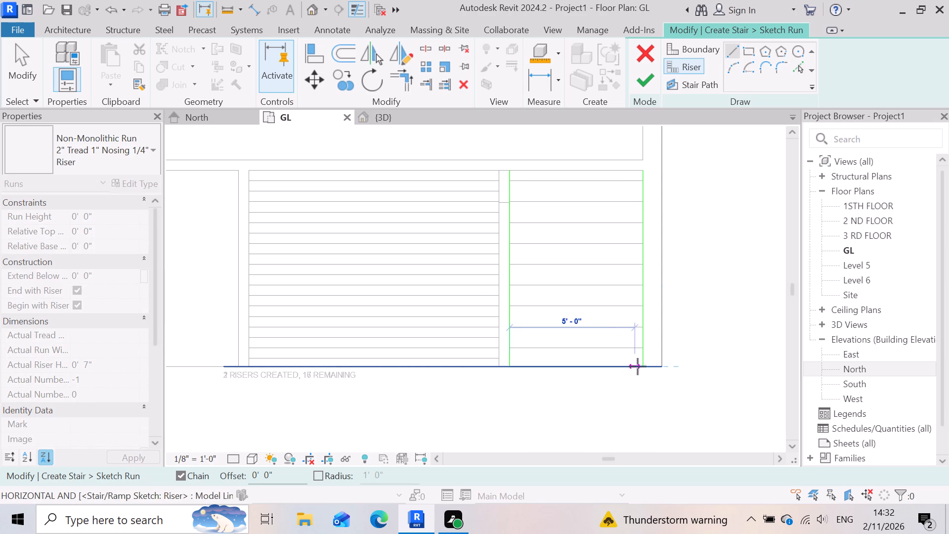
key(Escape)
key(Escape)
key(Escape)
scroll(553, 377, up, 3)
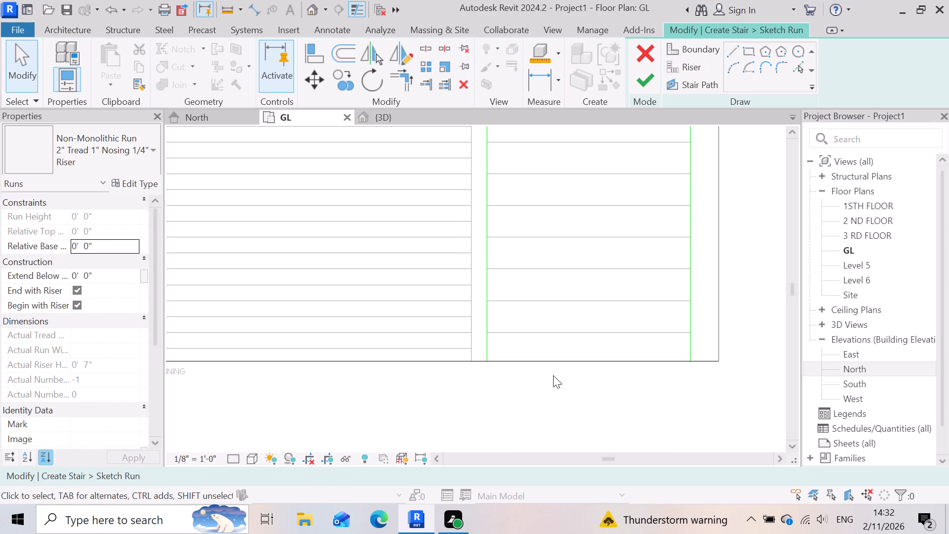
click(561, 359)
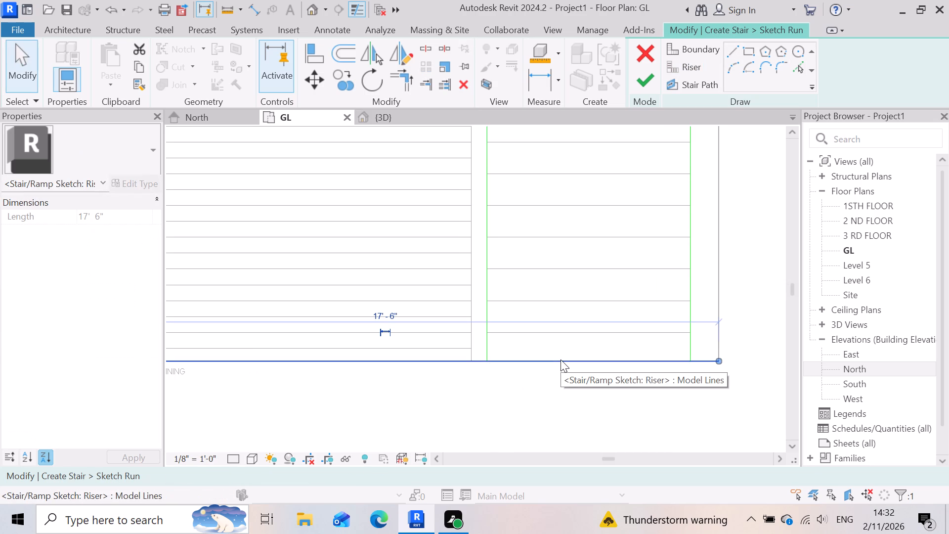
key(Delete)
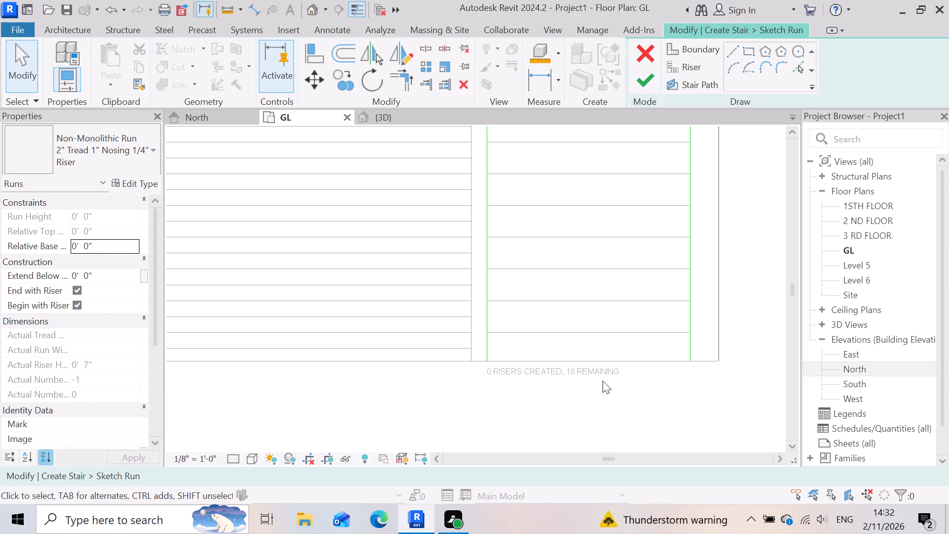
Draw the first riser line along the bay's front edge, spanning between the two run boundaries.
click(728, 51)
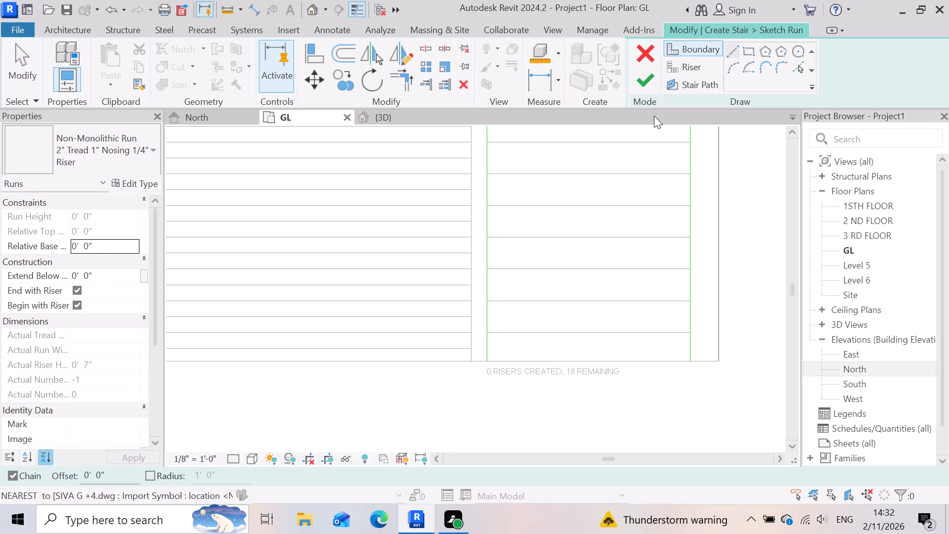
click(692, 66)
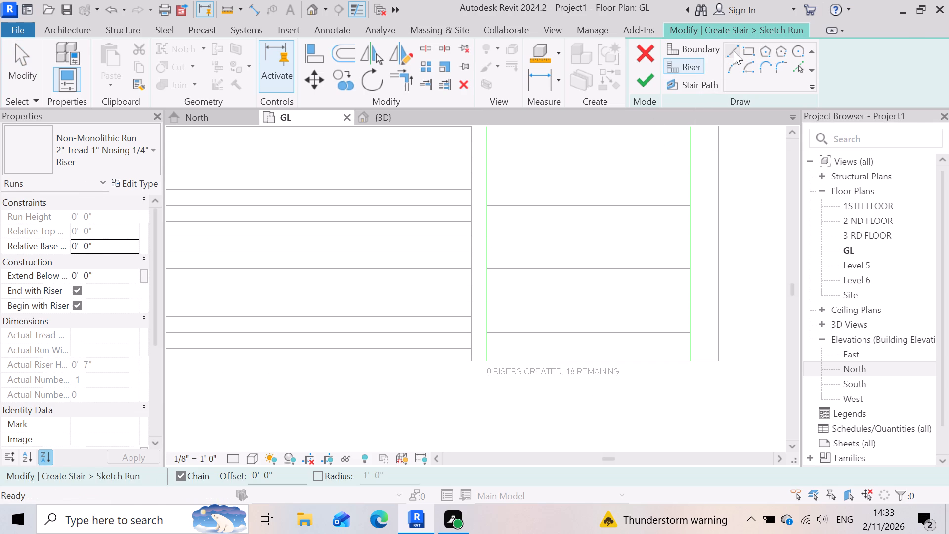
click(734, 51)
click(490, 363)
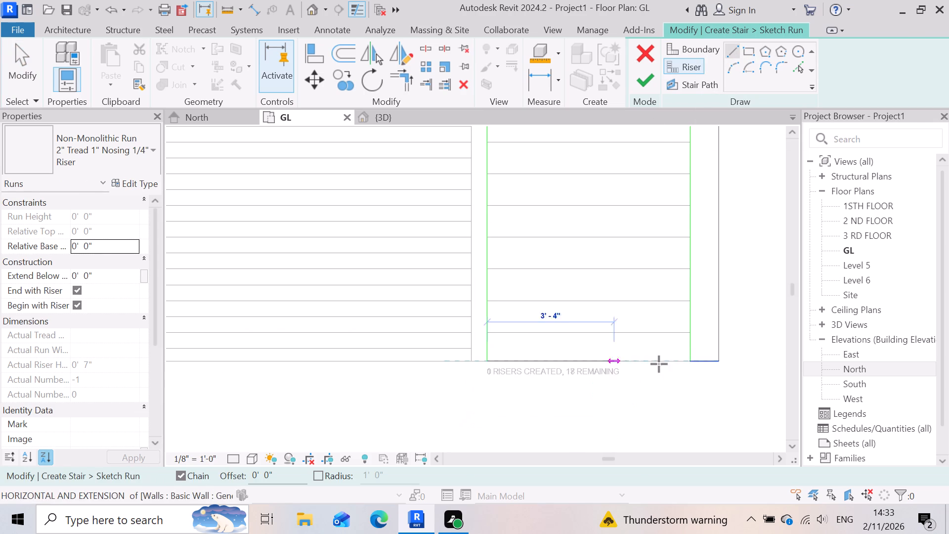
click(691, 366)
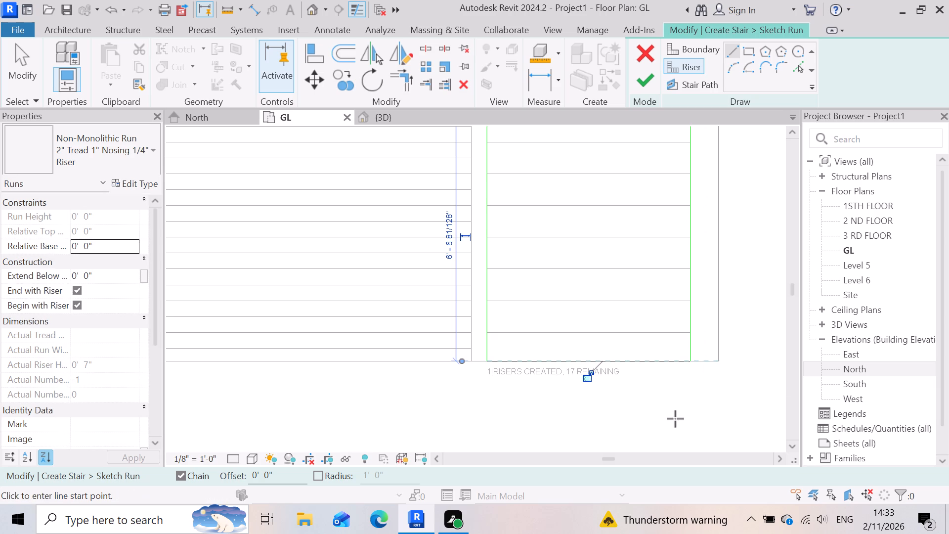
Pick the nine imported tread lines between the run's two boundaries as risers, working from the front edge to the rear.
scroll(661, 424, down, 3)
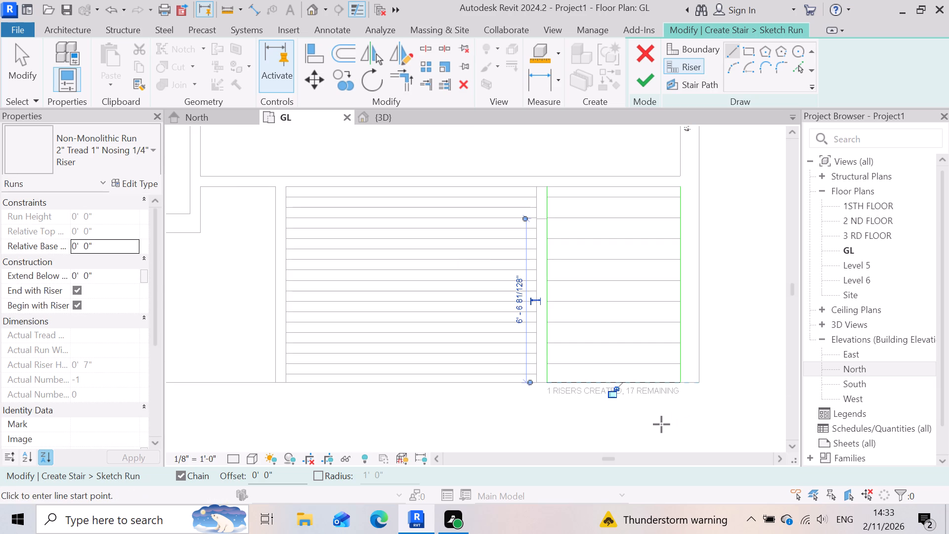
key(Escape)
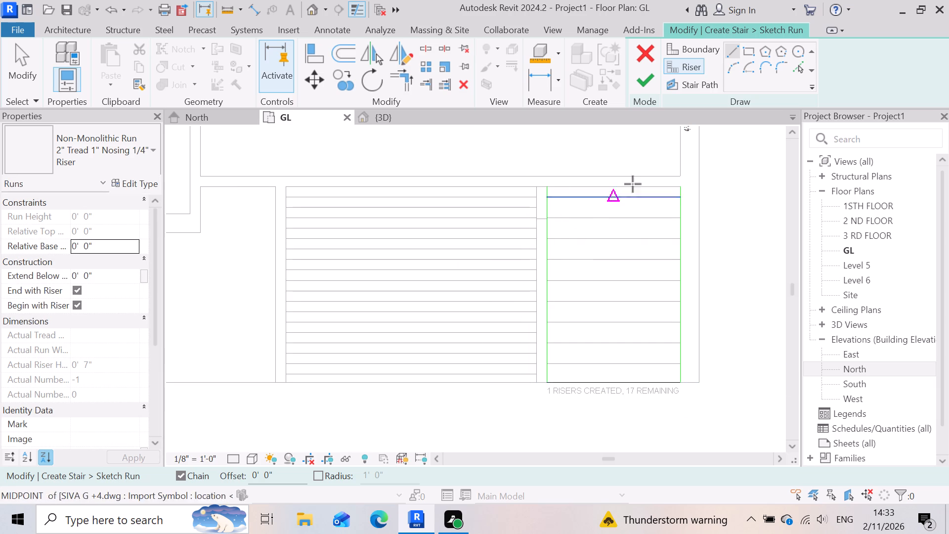
click(796, 67)
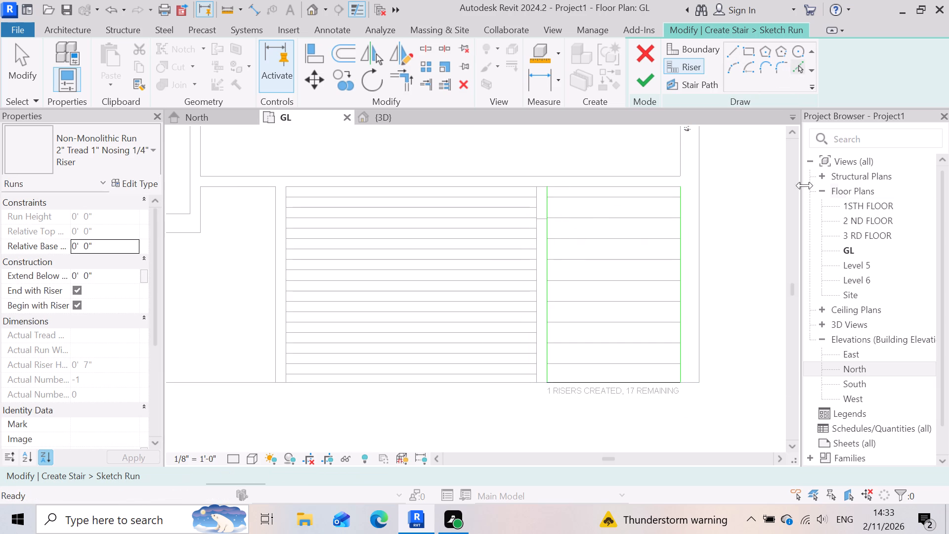
click(642, 360)
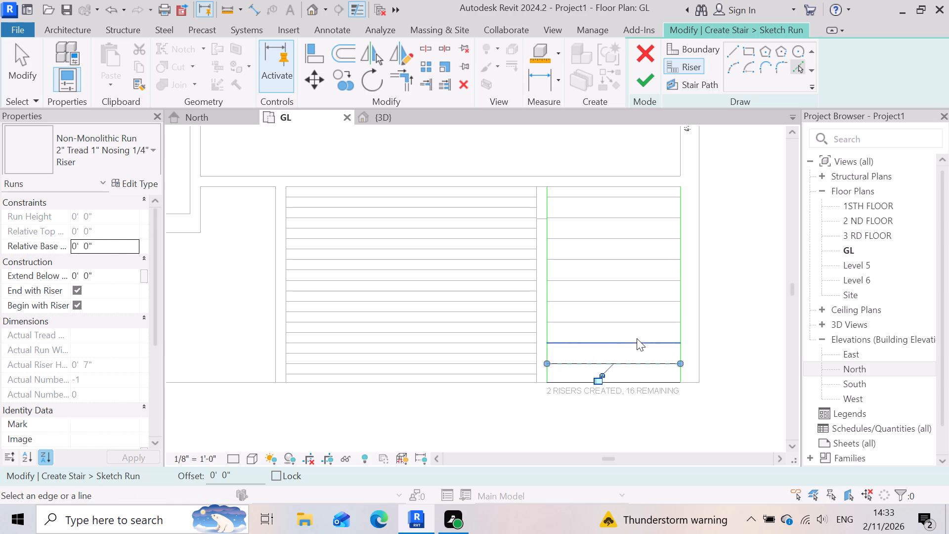
click(637, 338)
click(637, 322)
click(625, 303)
click(619, 275)
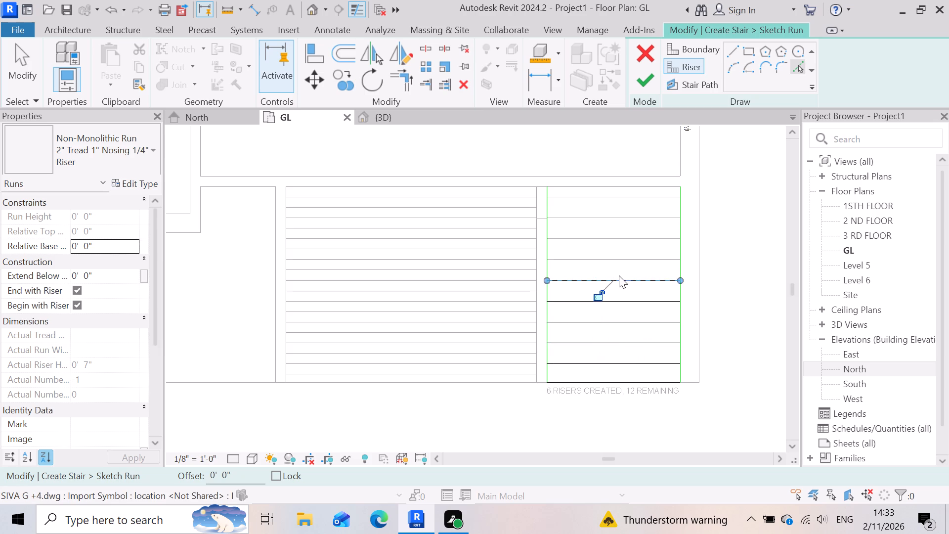
click(615, 256)
click(617, 243)
click(617, 223)
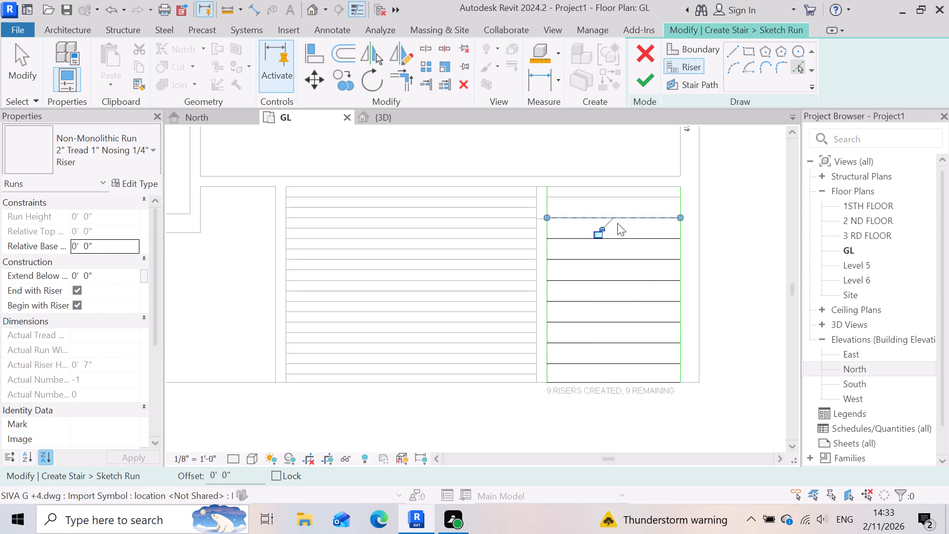
click(627, 200)
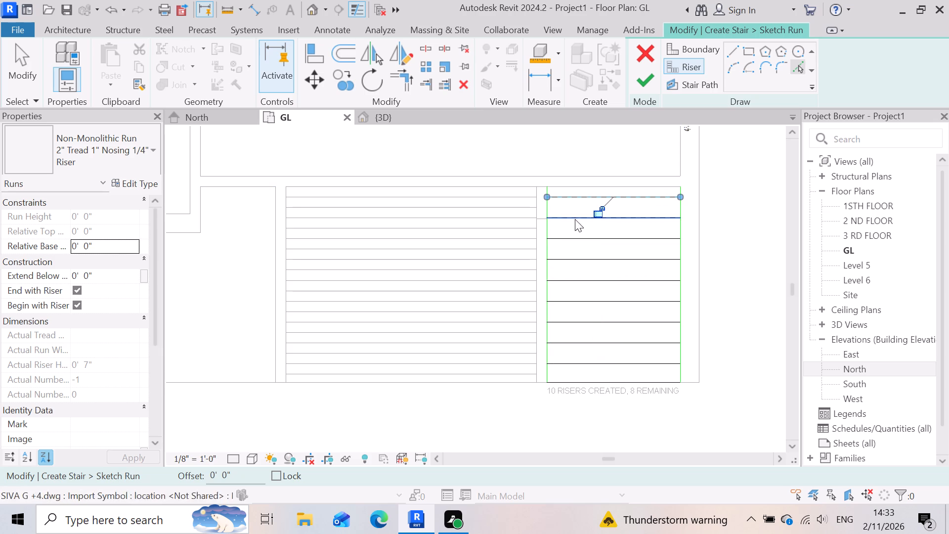
Draw the last riser line along the bay's rear edge, spanning between the rear ends of the two run boundaries.
click(727, 51)
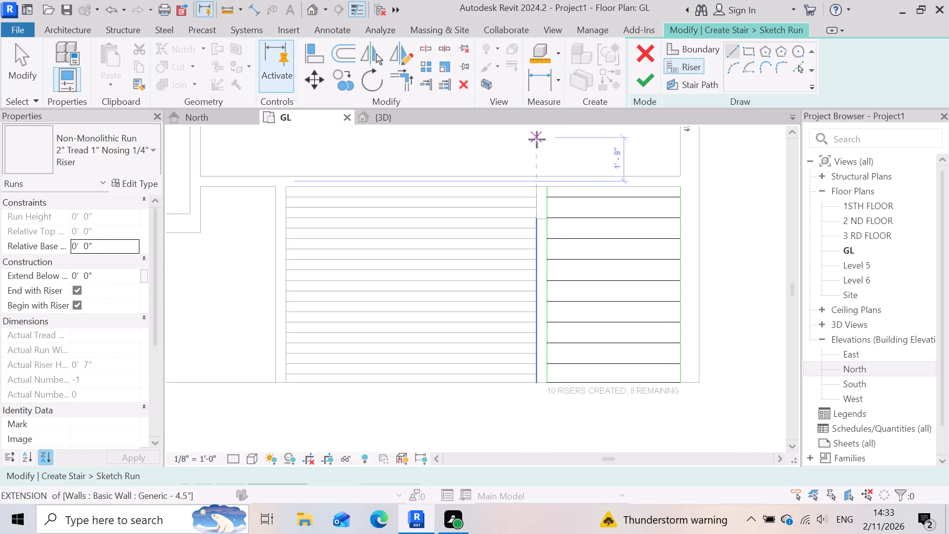
scroll(571, 190, up, 6)
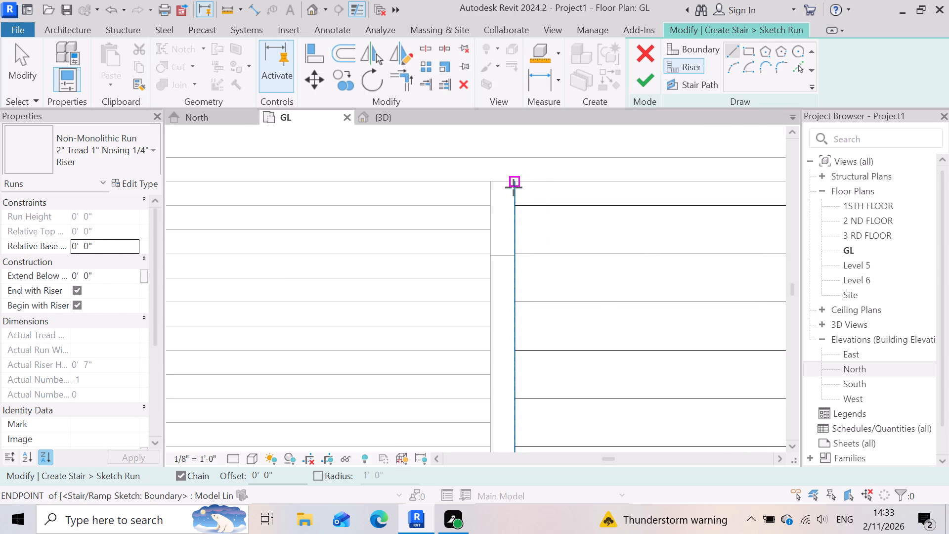
click(514, 187)
scroll(514, 187, down, 4)
scroll(678, 187, up, 6)
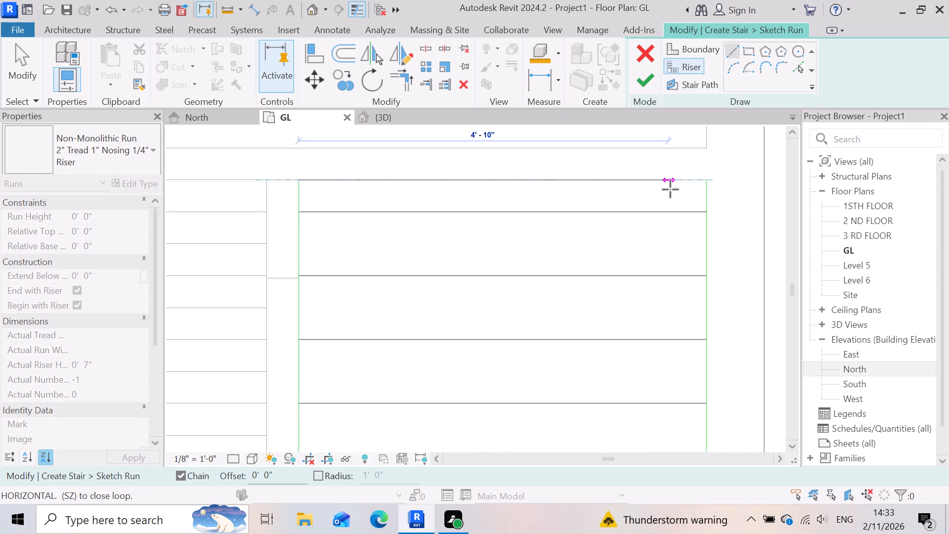
click(707, 188)
scroll(643, 255, down, 5)
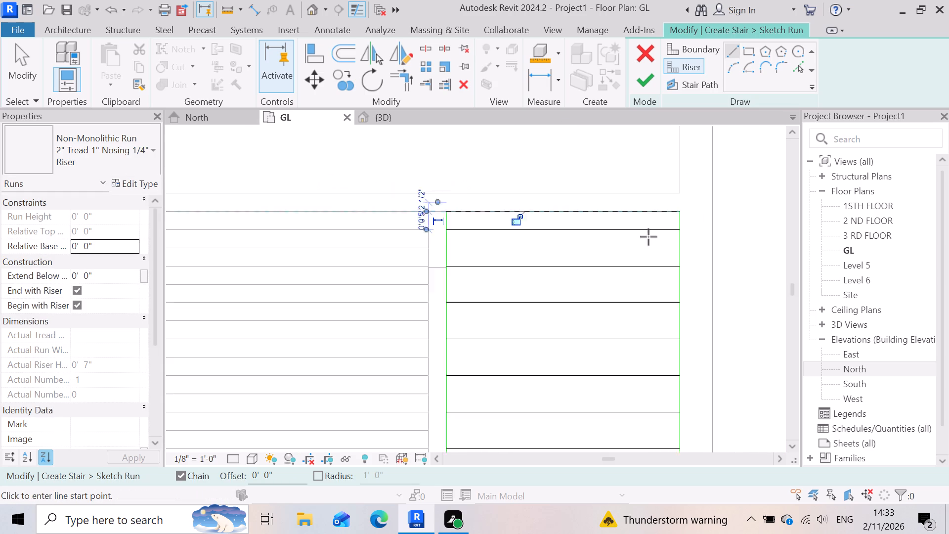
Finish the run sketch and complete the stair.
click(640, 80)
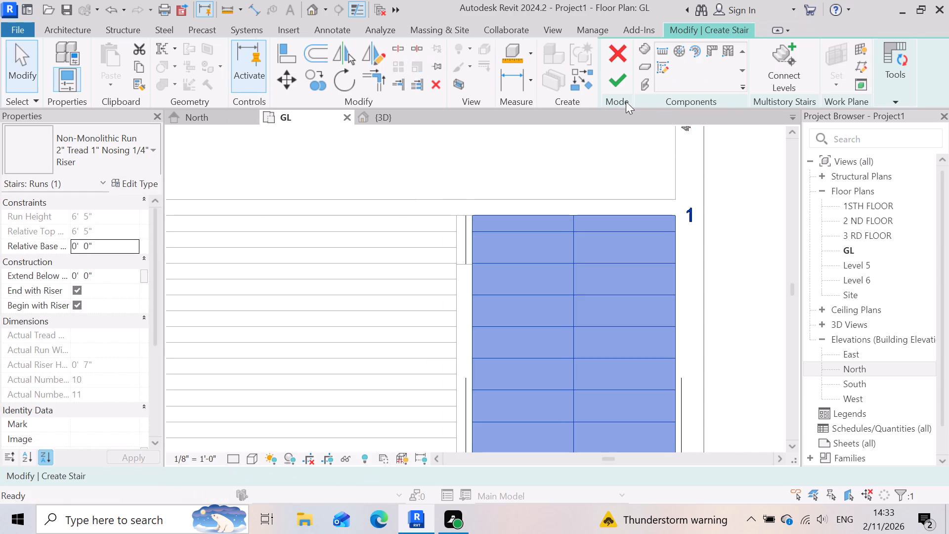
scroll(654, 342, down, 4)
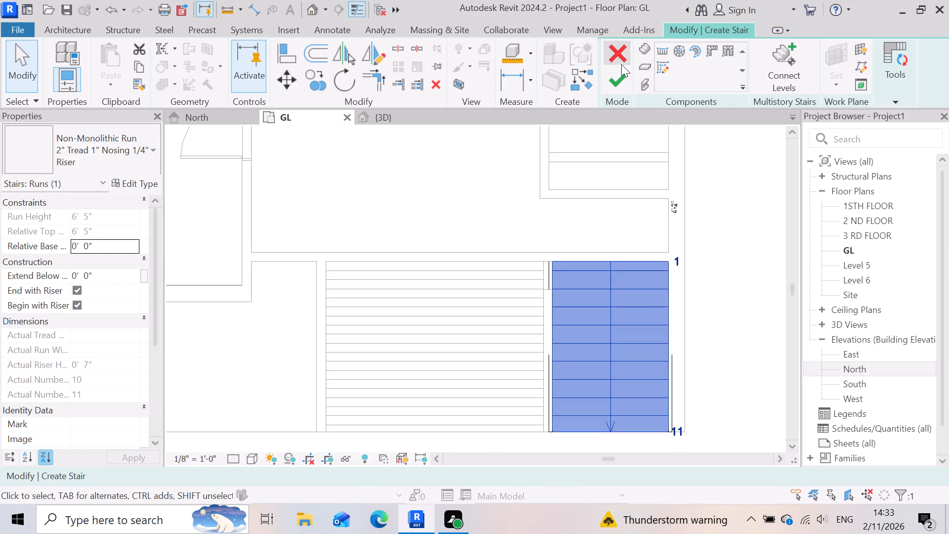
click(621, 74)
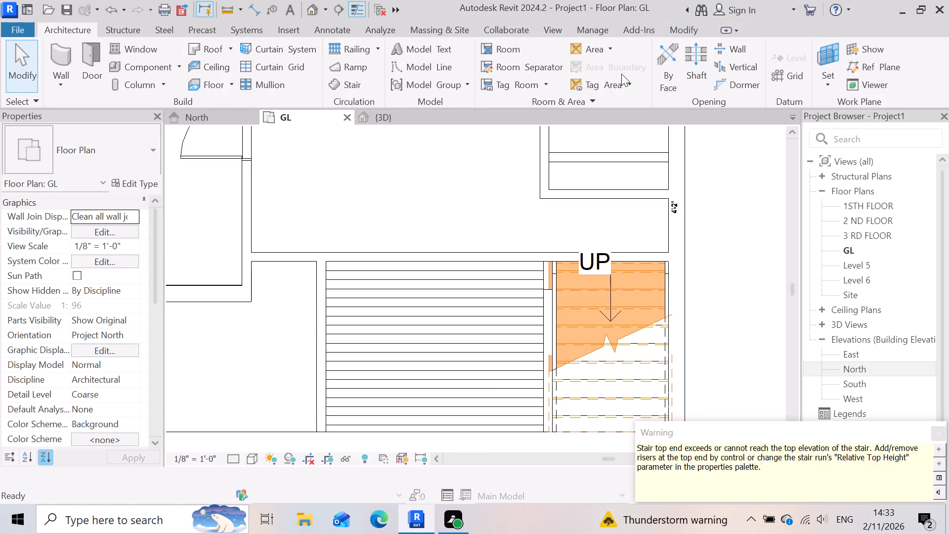
Examine the new stair in the front bay beside the outer wall in the 3D view.
click(418, 120)
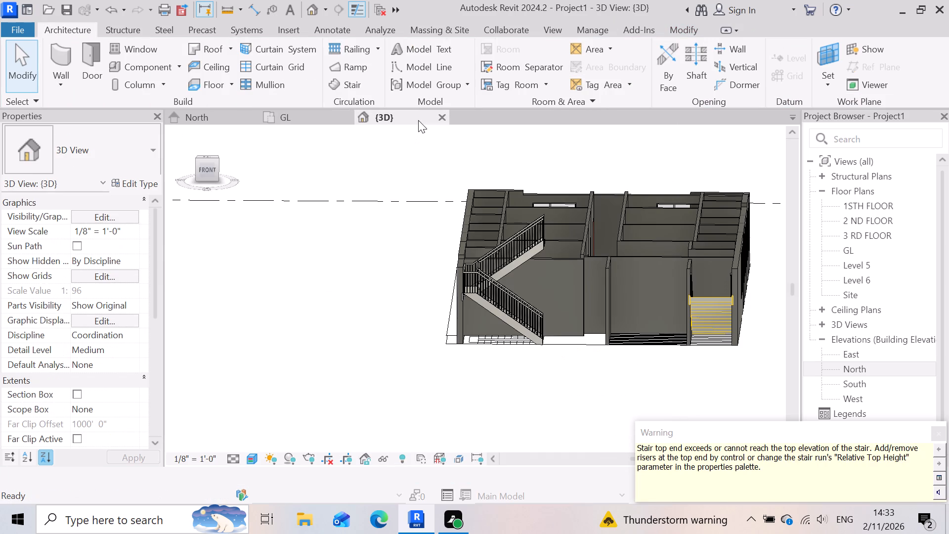
click(523, 392)
scroll(743, 347, up, 2)
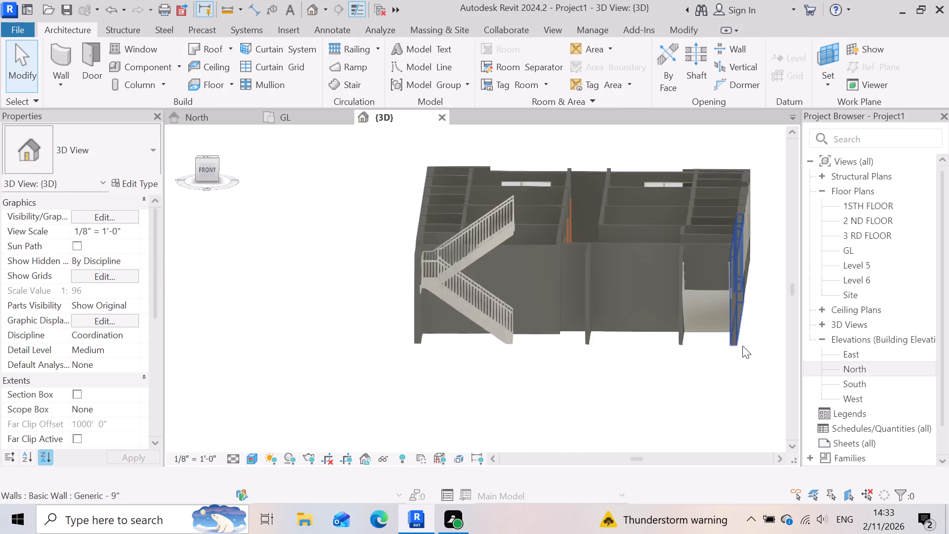
scroll(742, 346, up, 3)
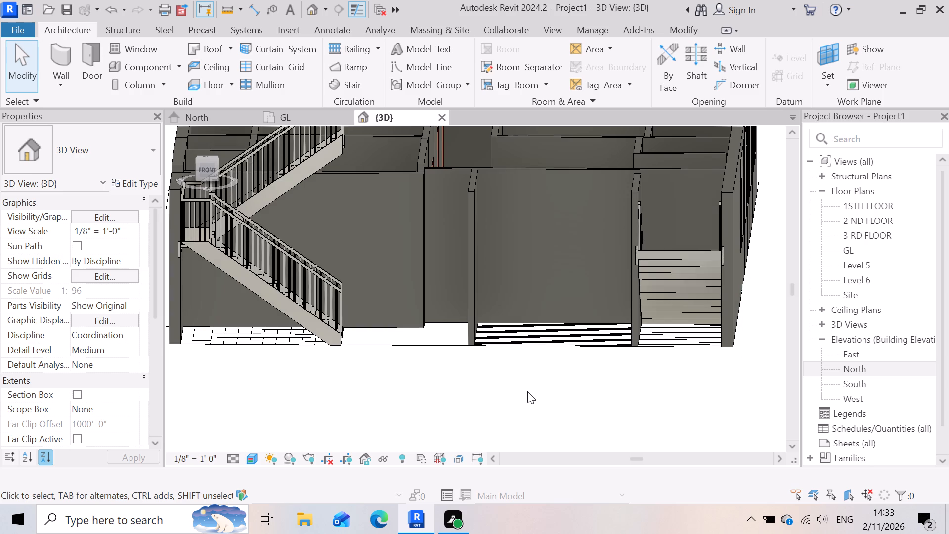
scroll(684, 260, up, 3)
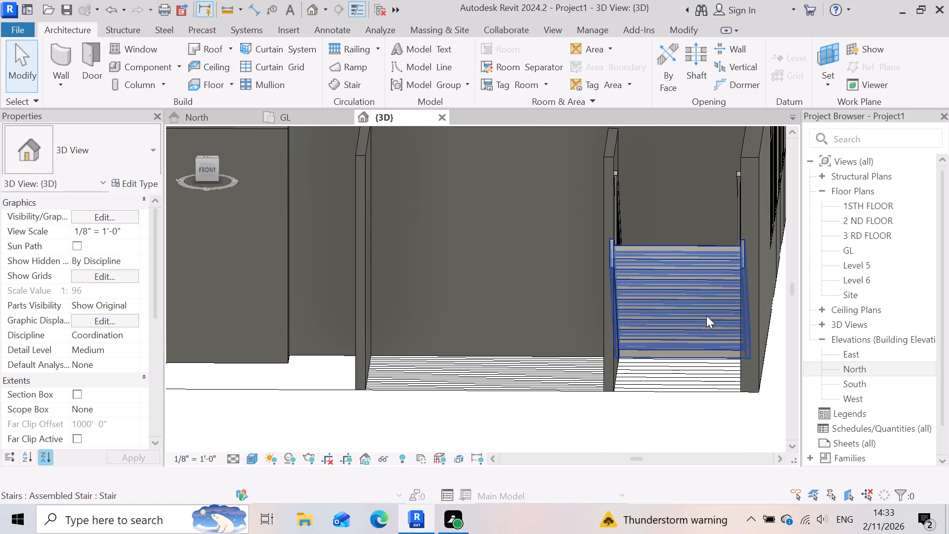
scroll(706, 314, up, 1)
scroll(638, 364, down, 2)
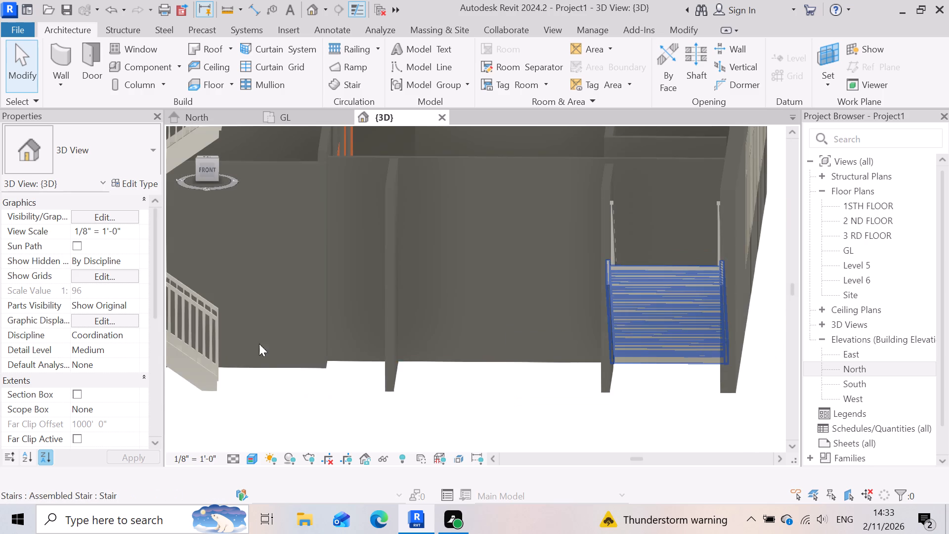
scroll(664, 309, up, 2)
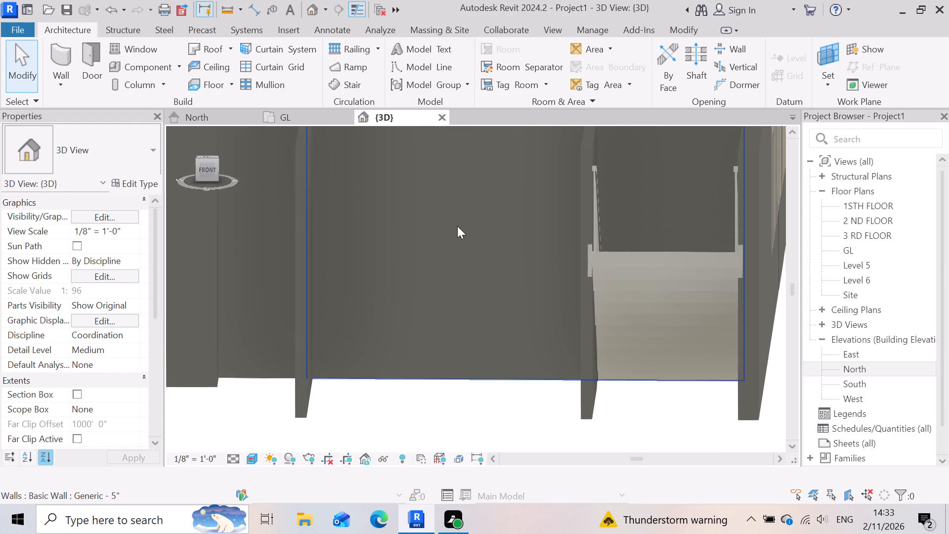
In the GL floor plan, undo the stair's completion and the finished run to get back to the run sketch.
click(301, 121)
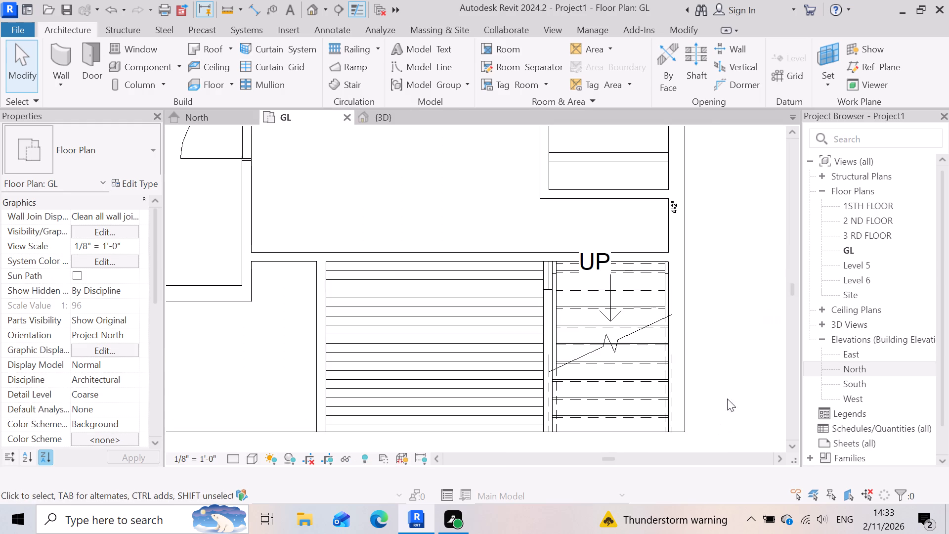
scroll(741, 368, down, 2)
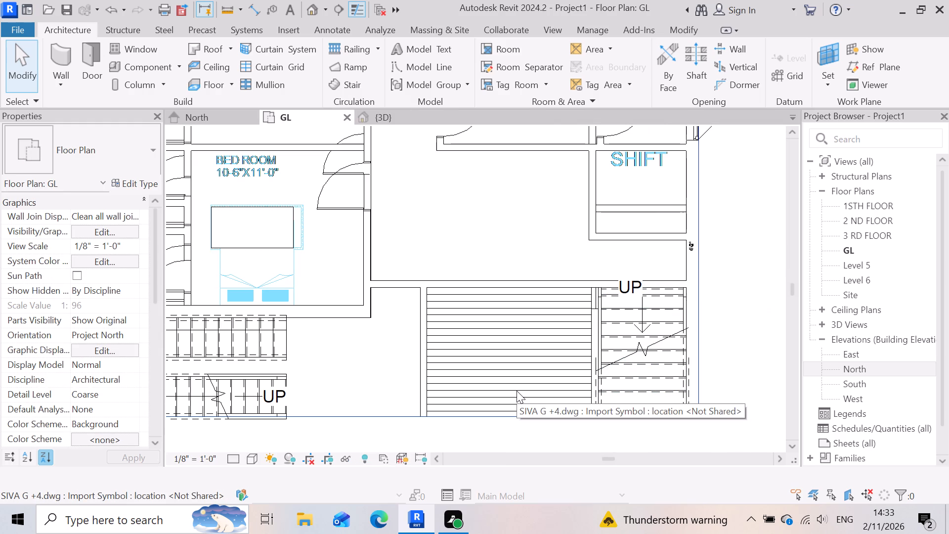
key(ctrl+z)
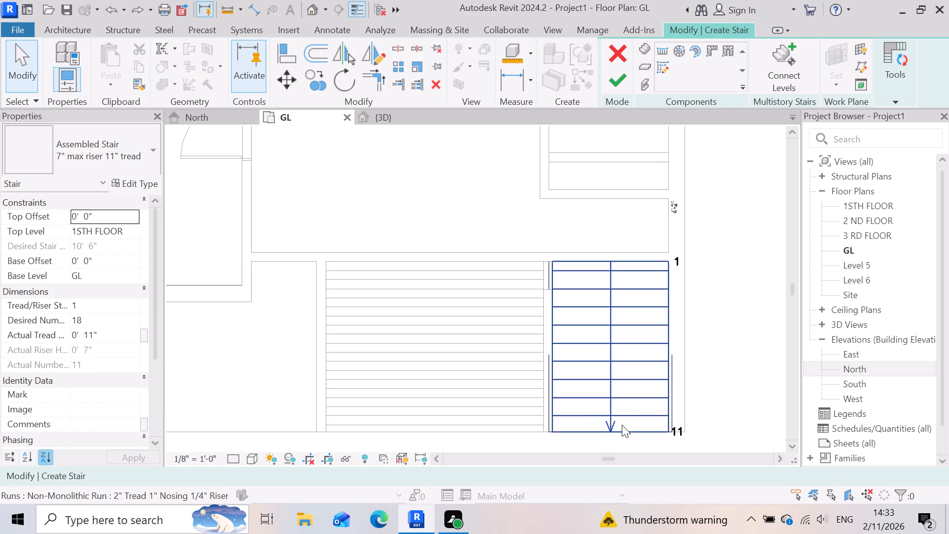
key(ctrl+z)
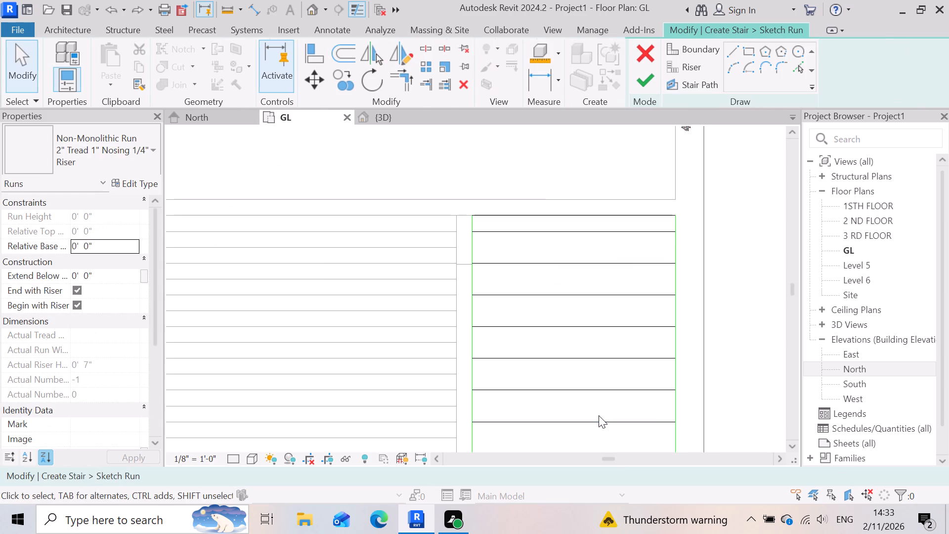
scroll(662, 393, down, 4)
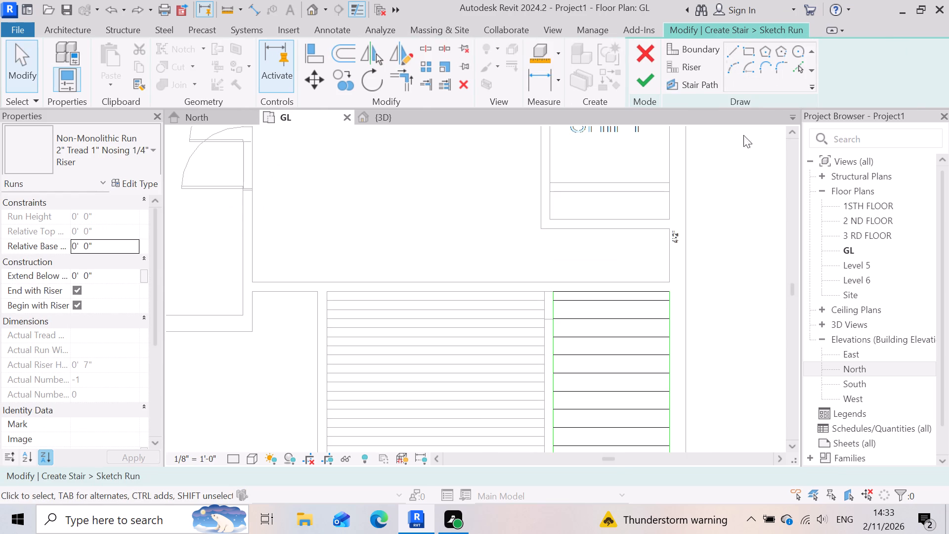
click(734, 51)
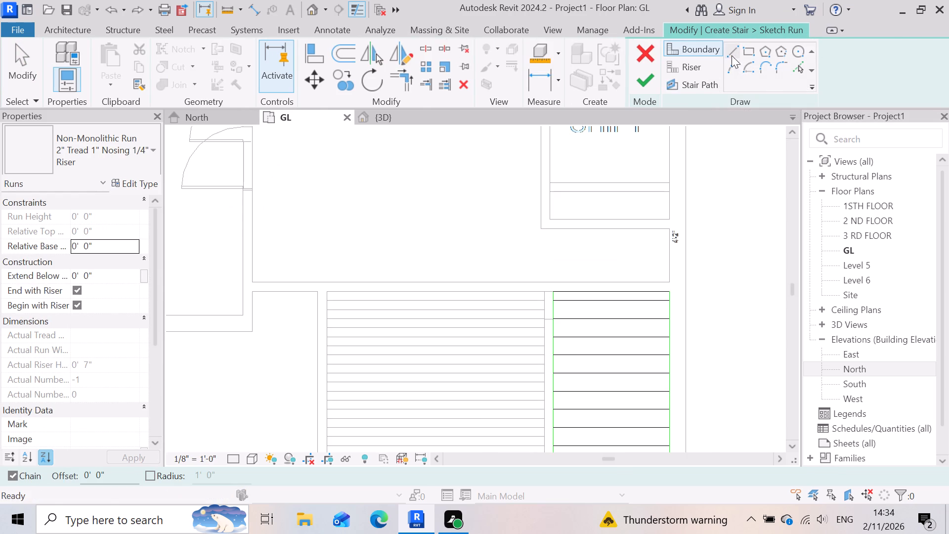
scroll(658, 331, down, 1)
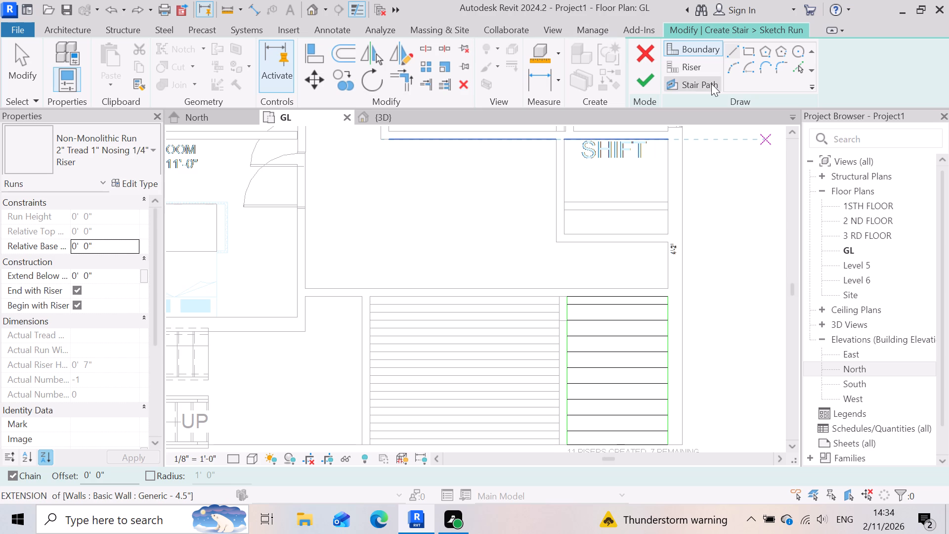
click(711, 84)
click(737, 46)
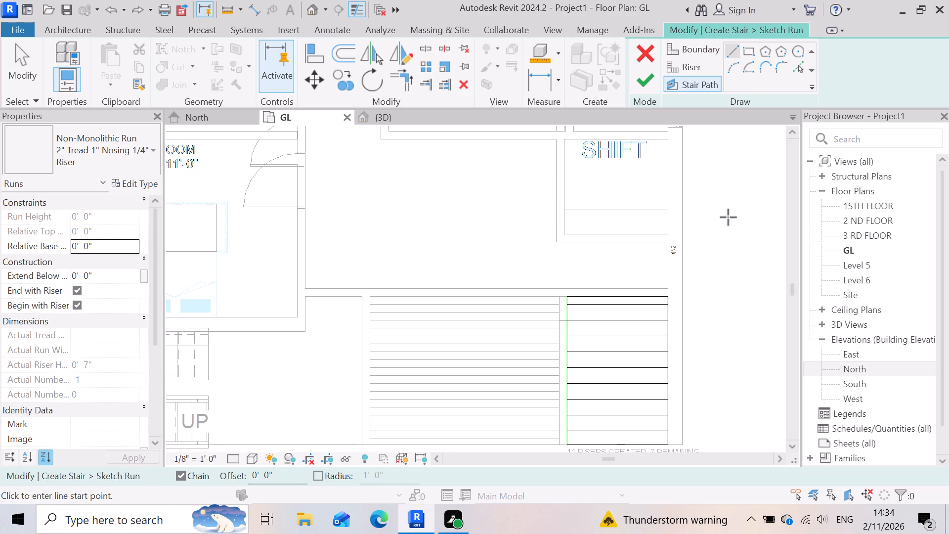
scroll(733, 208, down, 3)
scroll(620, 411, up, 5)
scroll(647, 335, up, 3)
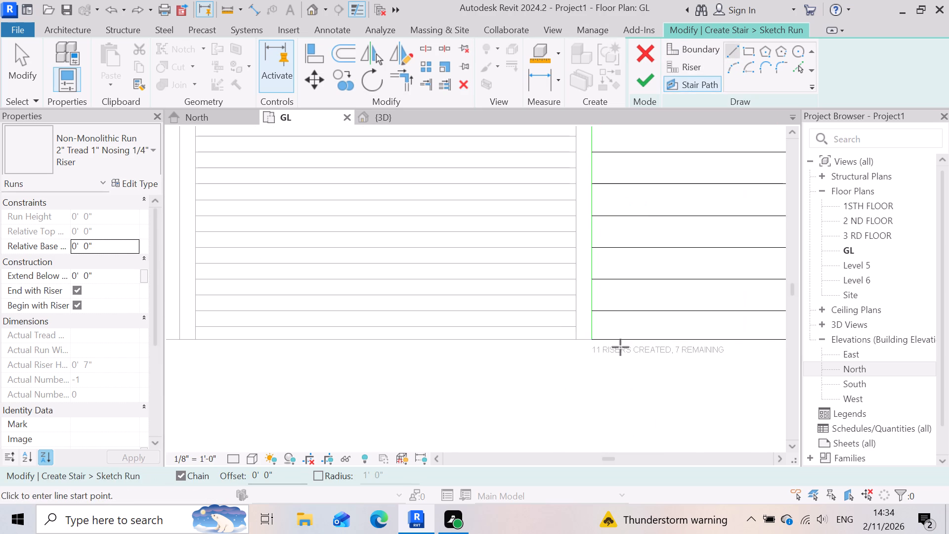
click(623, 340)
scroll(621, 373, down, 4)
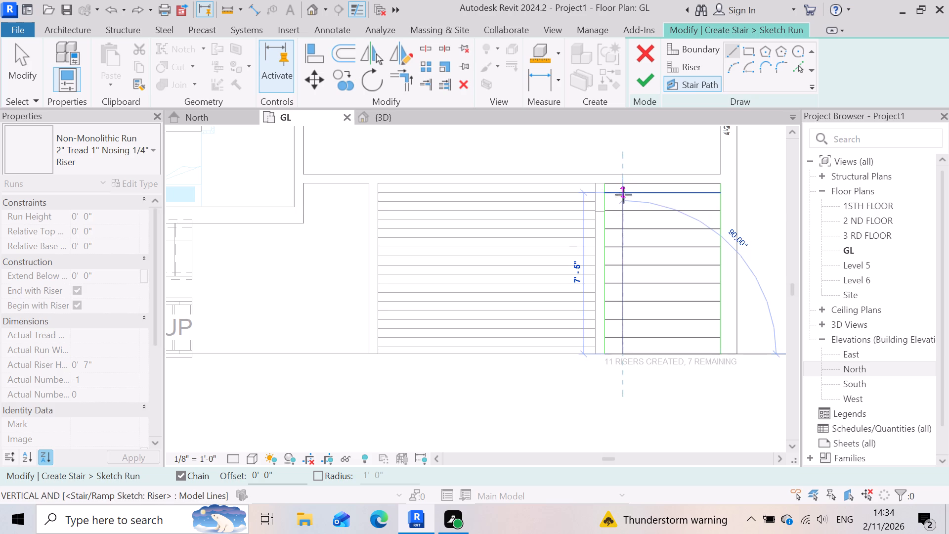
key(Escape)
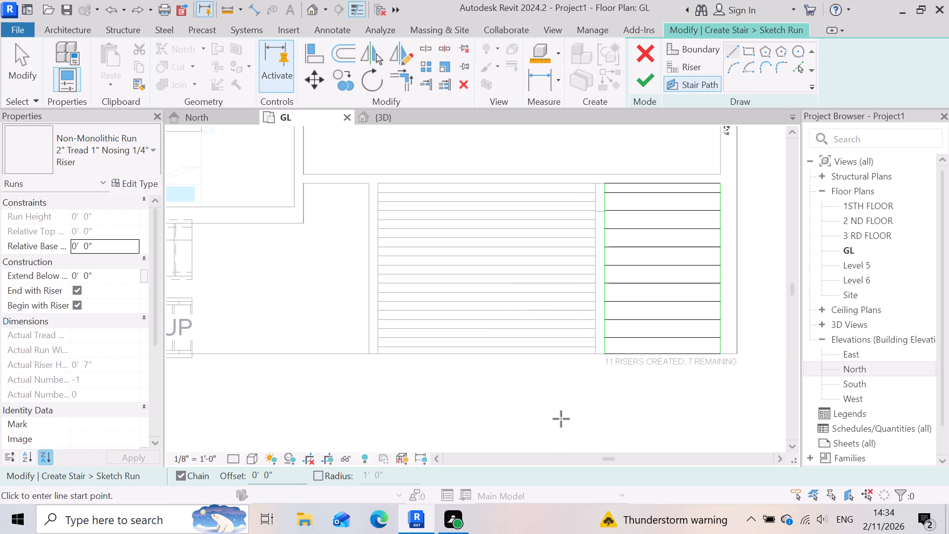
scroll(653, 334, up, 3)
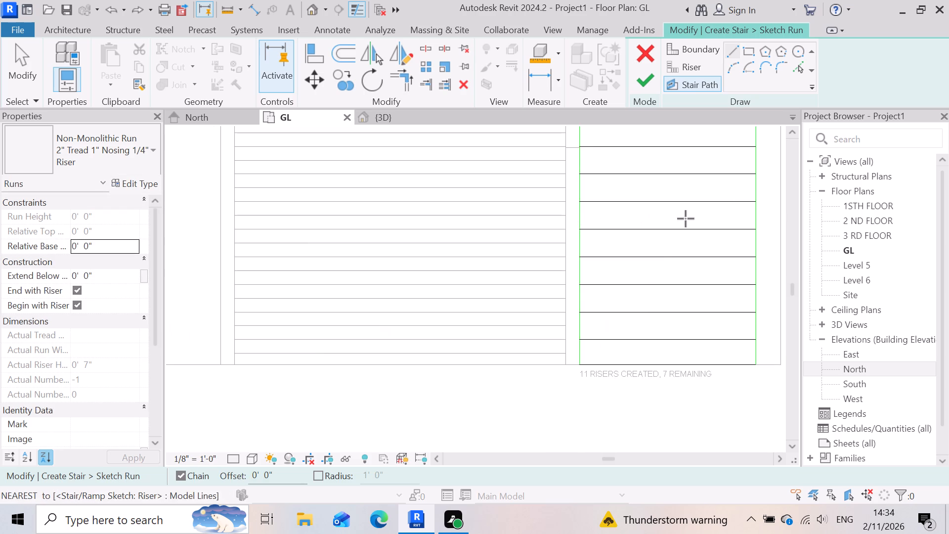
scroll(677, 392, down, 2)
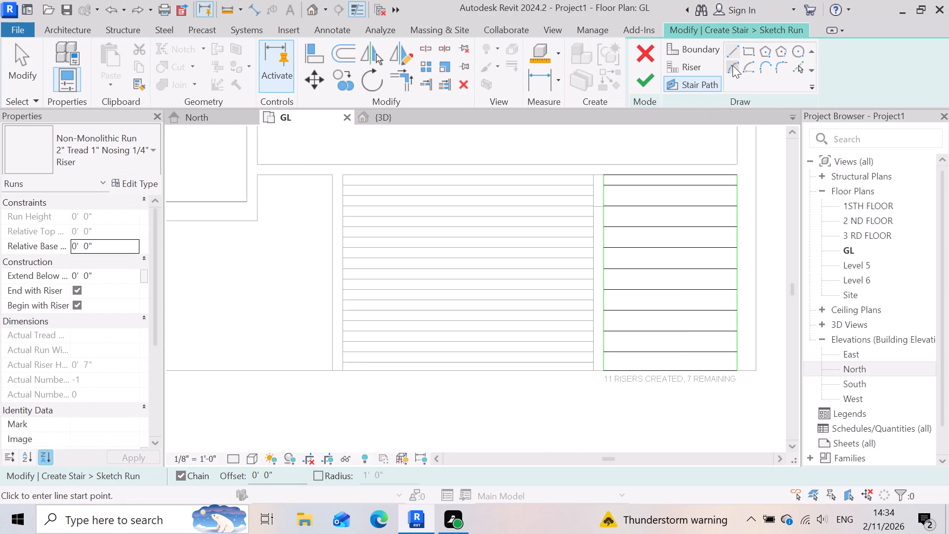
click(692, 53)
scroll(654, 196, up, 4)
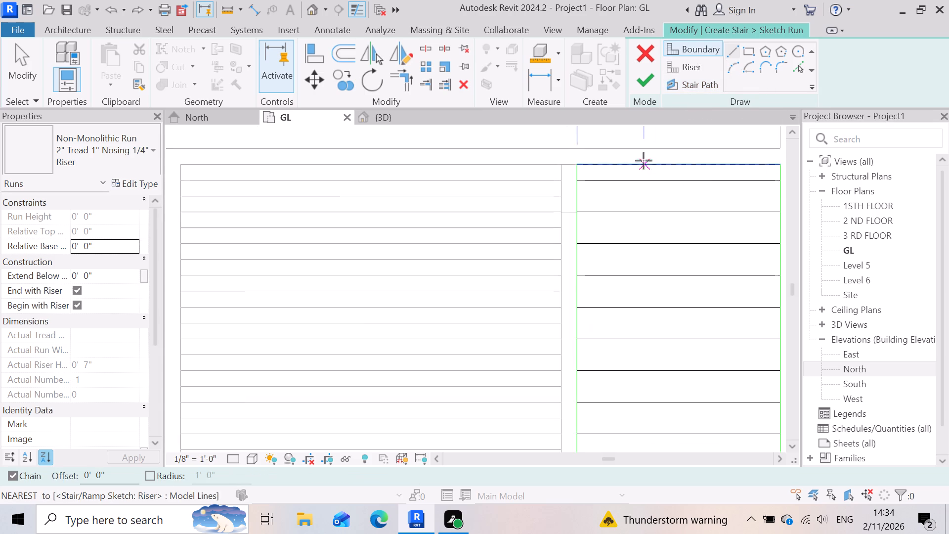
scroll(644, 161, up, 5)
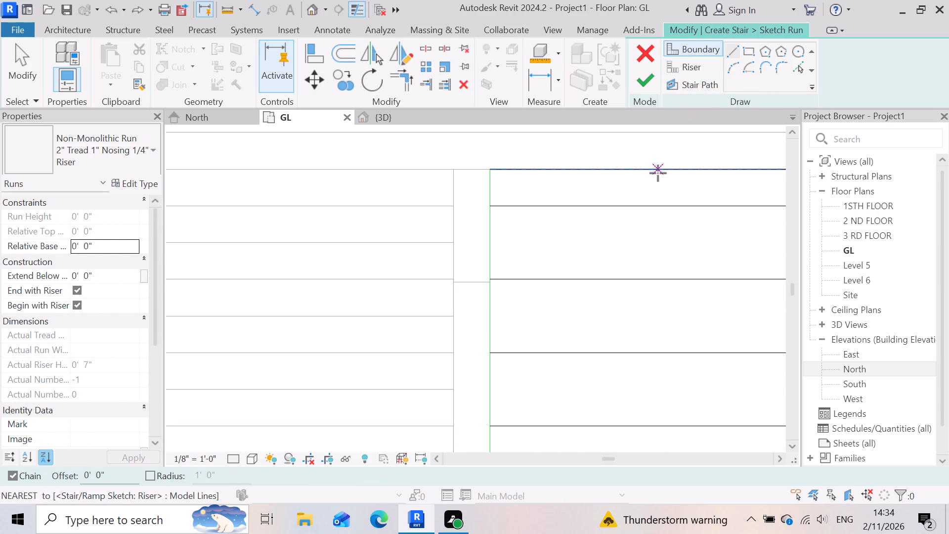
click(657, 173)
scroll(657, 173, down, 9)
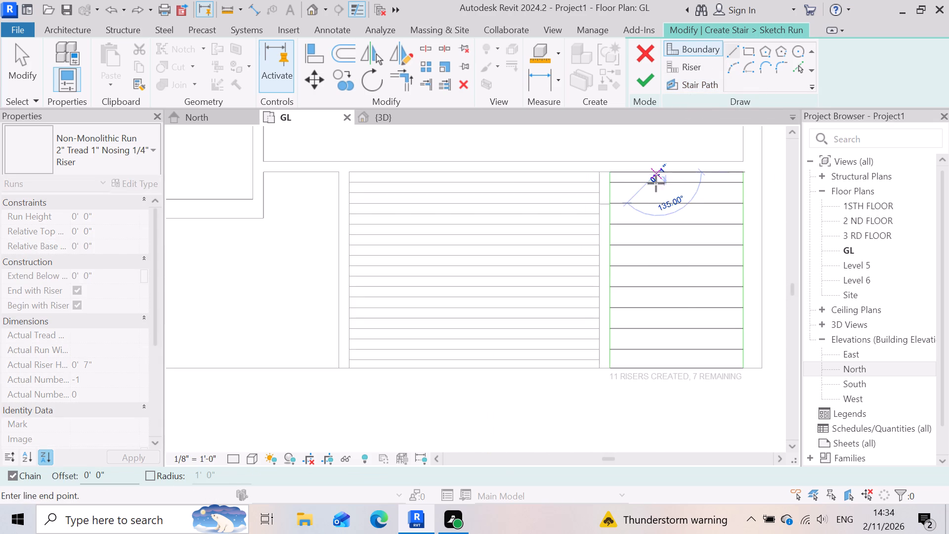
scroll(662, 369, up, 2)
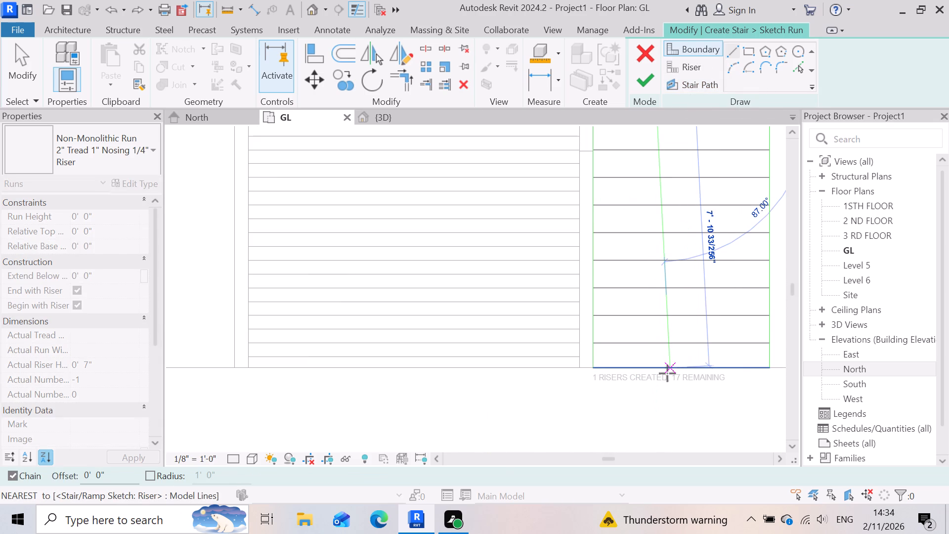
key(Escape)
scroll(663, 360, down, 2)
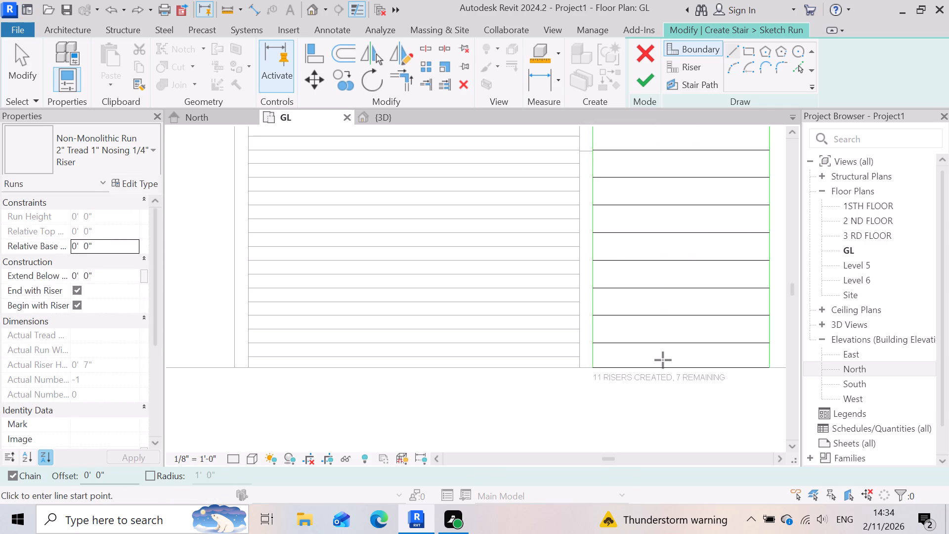
Draw a 7'-10" boundary line through the run from the rear riser to the front riser, 2'-5" from the inner run boundary.
scroll(663, 360, down, 2)
scroll(681, 220, up, 3)
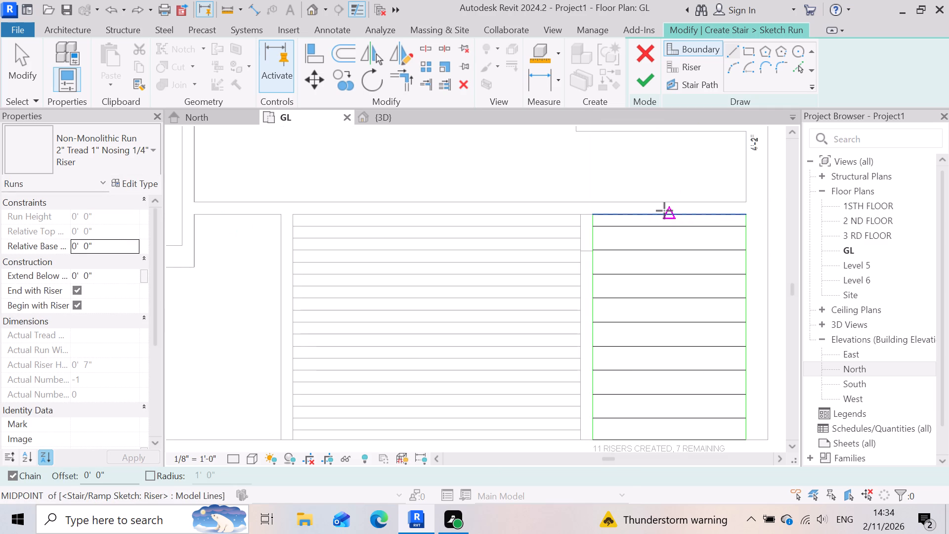
click(661, 212)
scroll(661, 212, down, 5)
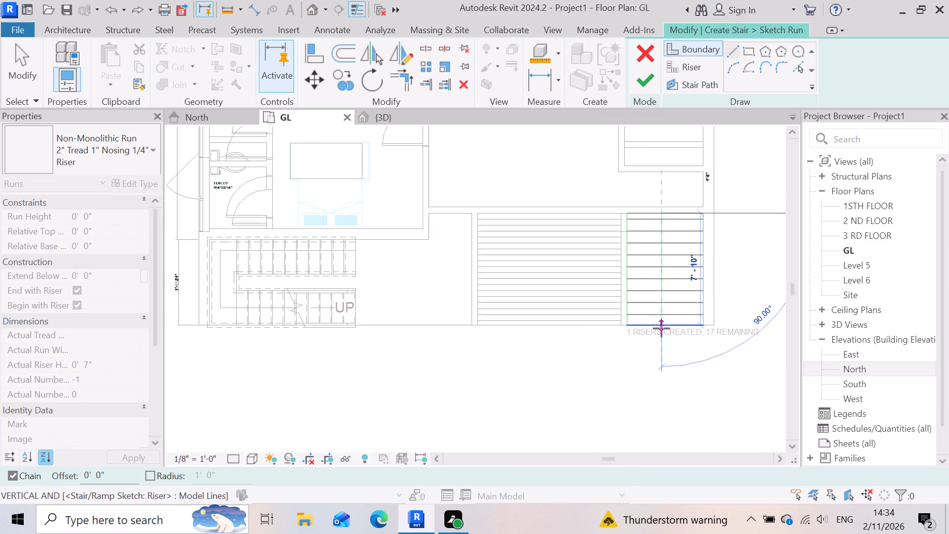
scroll(662, 330, up, 9)
click(664, 309)
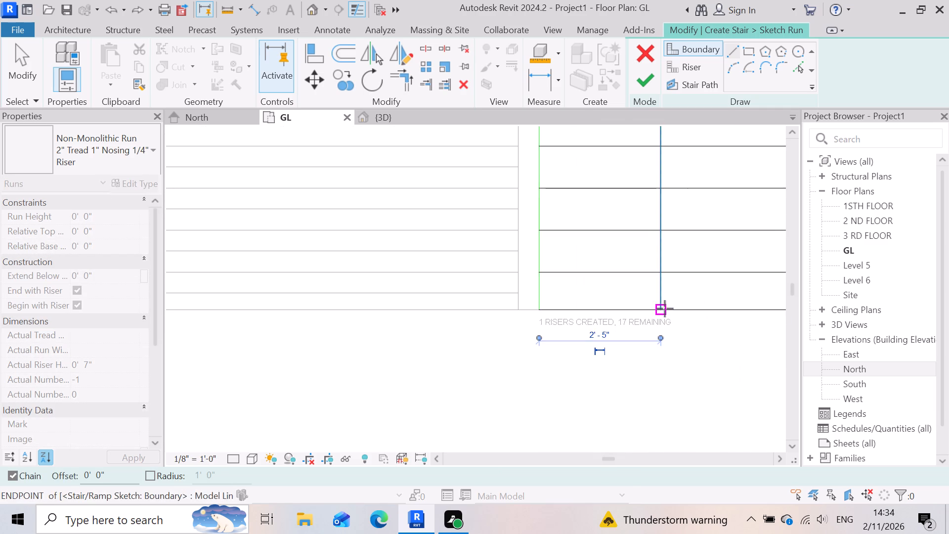
Draw a 1'-0" boundary segment along the rear riser from the new line's rear end toward the outer wall.
scroll(694, 354, down, 7)
scroll(710, 180, up, 4)
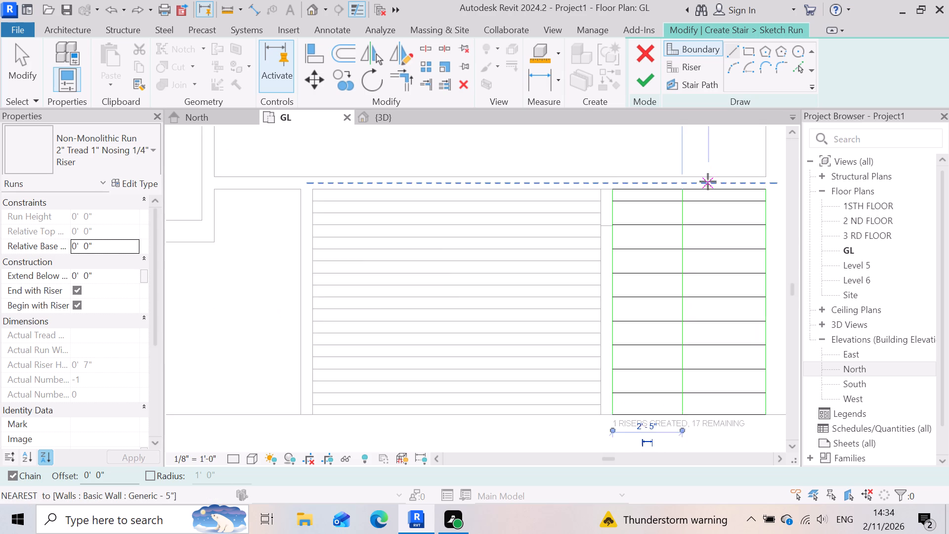
scroll(708, 181, up, 8)
click(632, 198)
scroll(630, 198, down, 3)
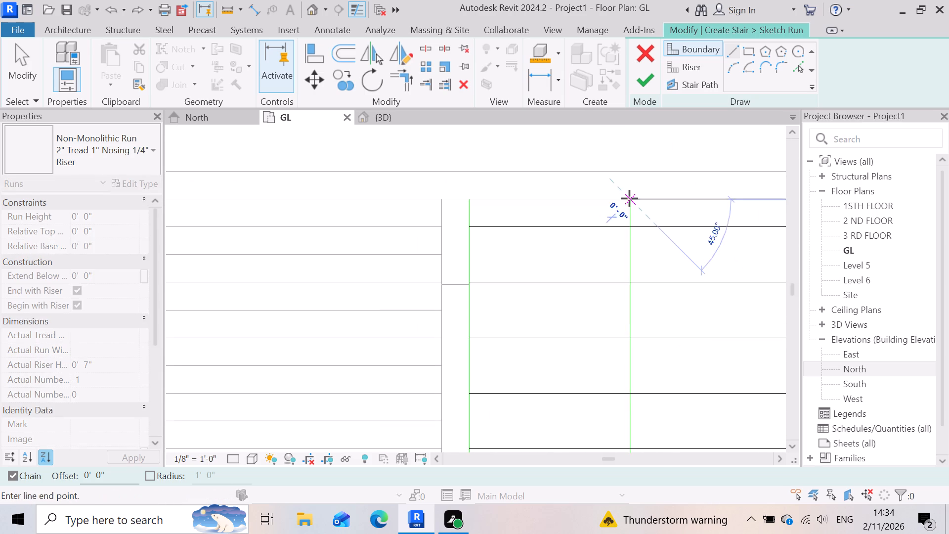
click(696, 199)
scroll(696, 199, down, 9)
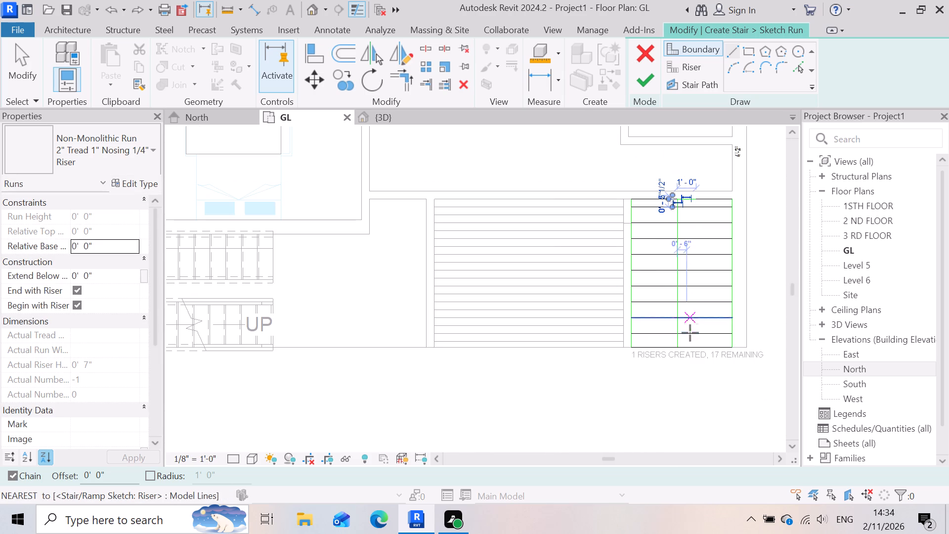
scroll(694, 215, up, 6)
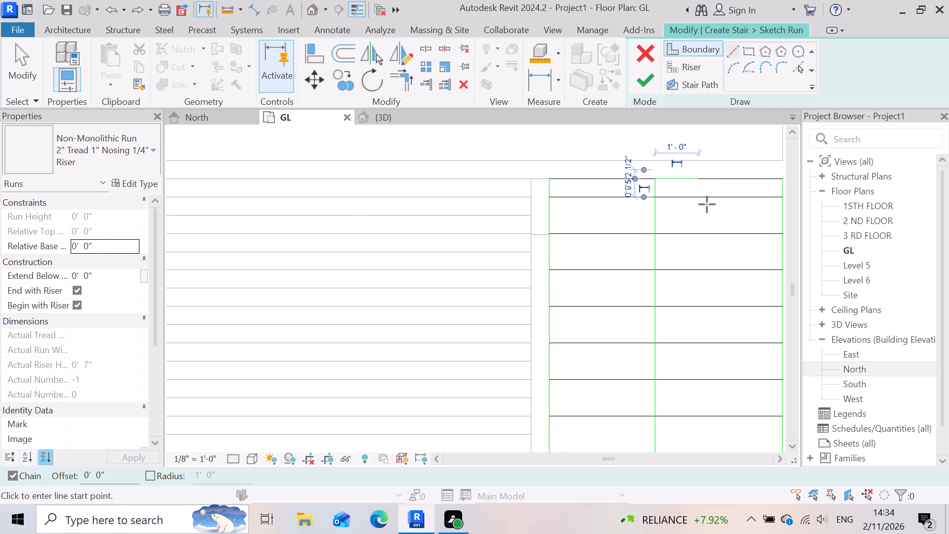
key(Escape)
Draw a second 7'-10" boundary line from the short segment's free end straight to the front riser.
scroll(683, 179, up, 6)
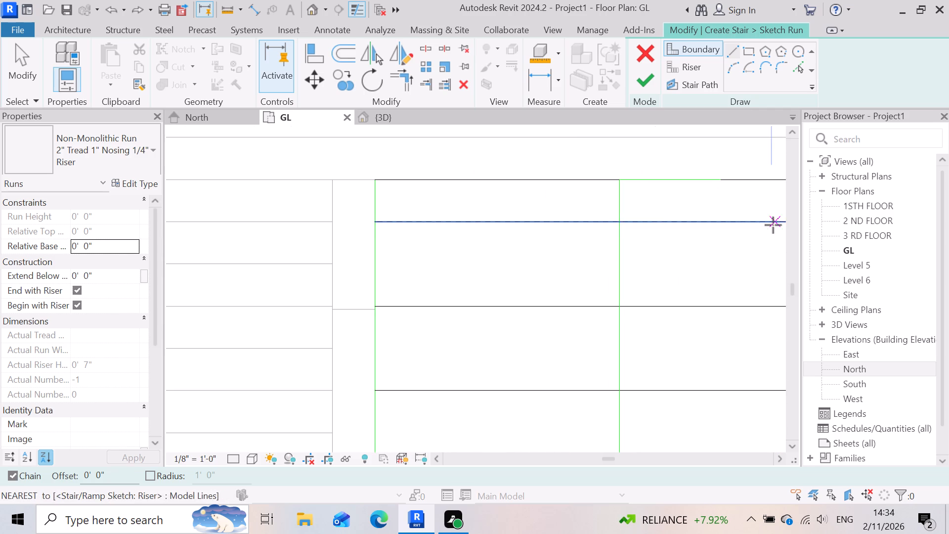
scroll(717, 178, up, 3)
click(724, 179)
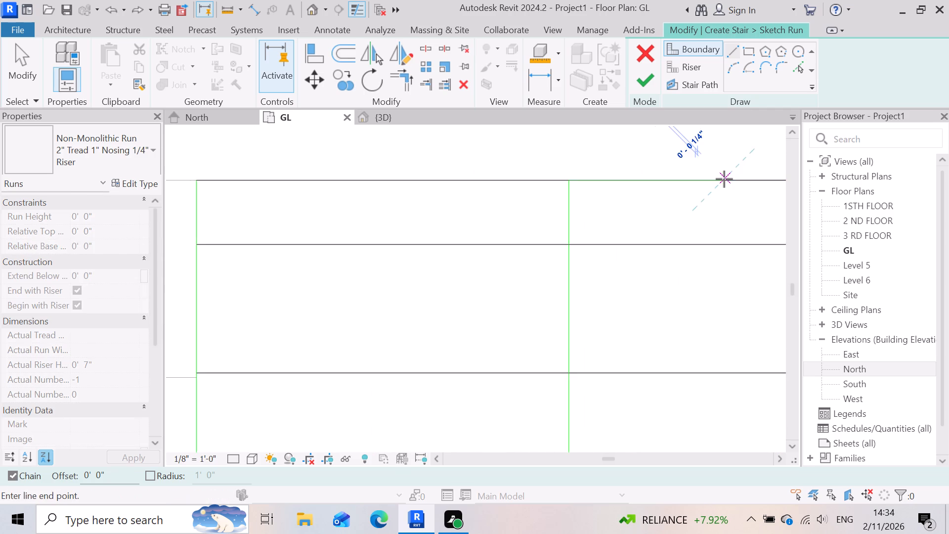
scroll(724, 179, down, 5)
scroll(731, 308, down, 10)
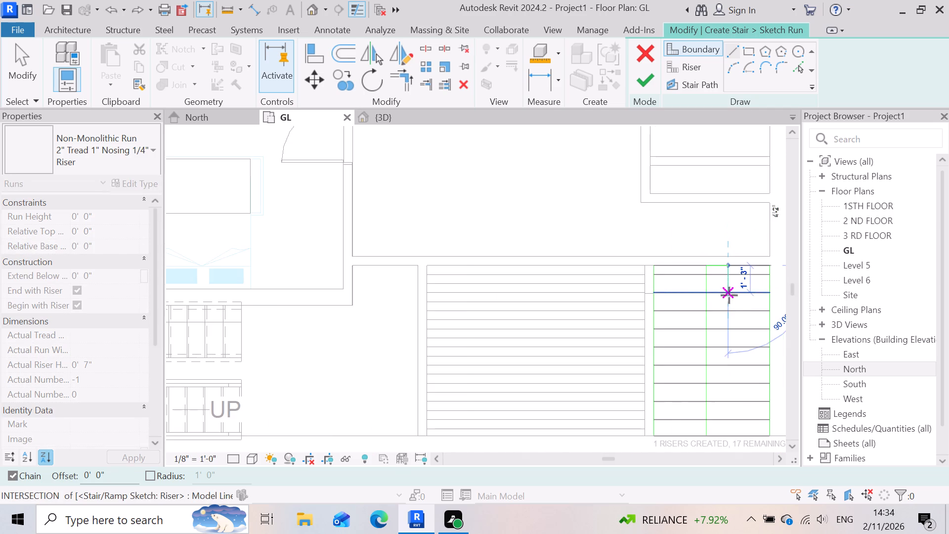
scroll(734, 423, up, 6)
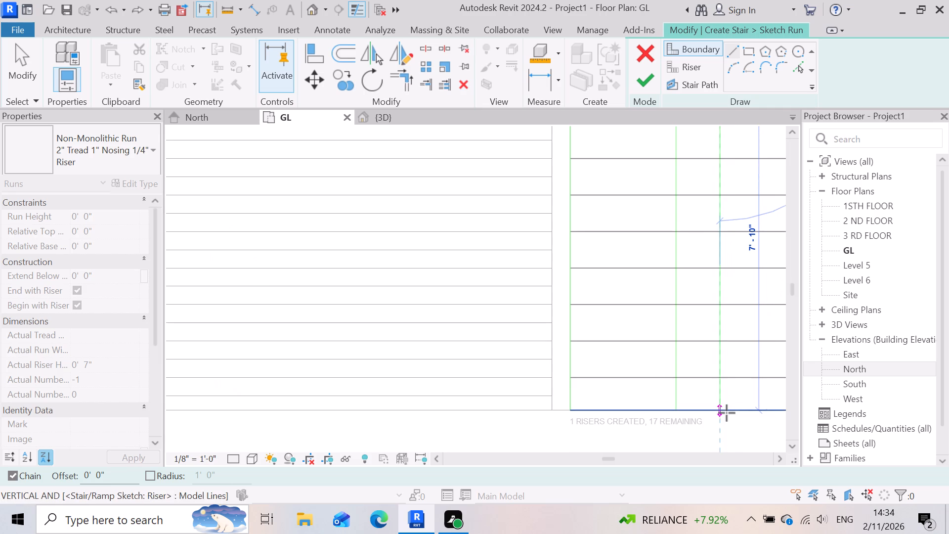
click(727, 414)
key(Escape)
scroll(733, 427, down, 7)
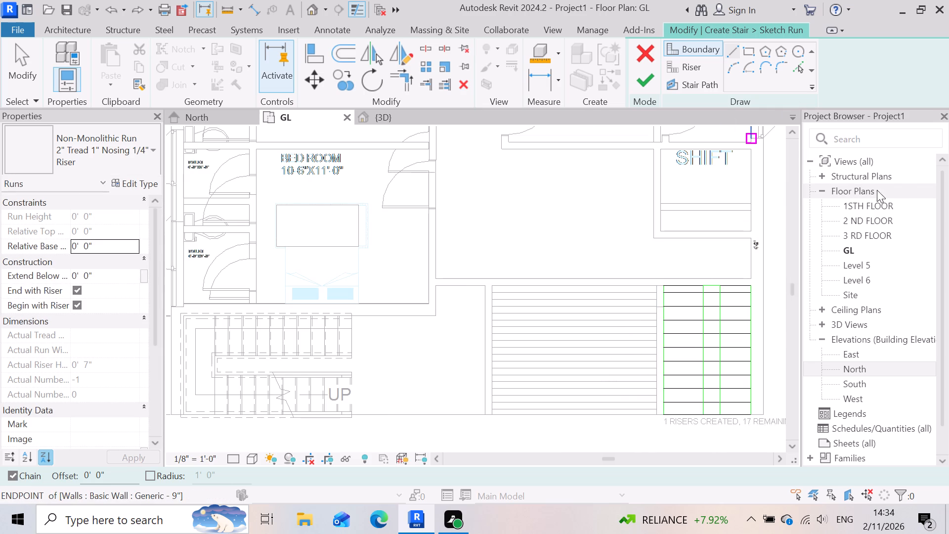
scroll(755, 330, up, 6)
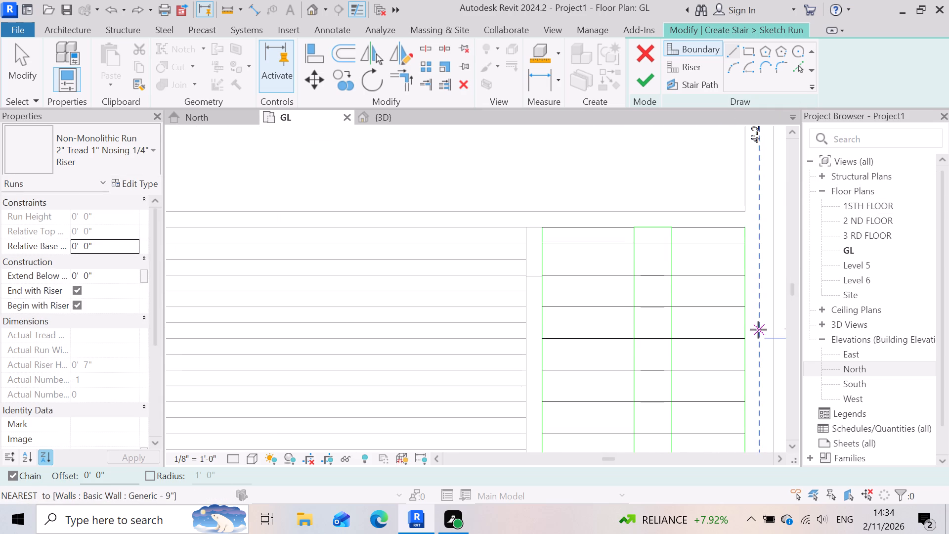
key(Escape)
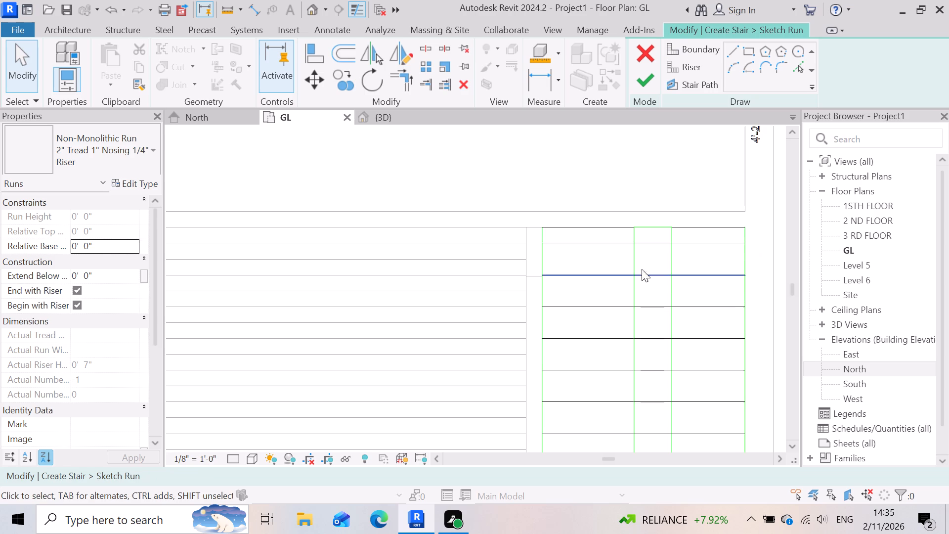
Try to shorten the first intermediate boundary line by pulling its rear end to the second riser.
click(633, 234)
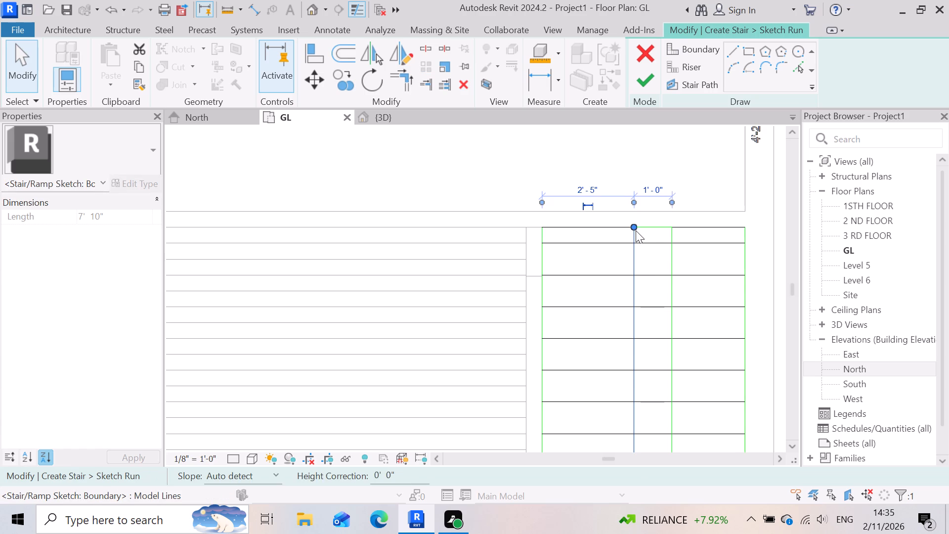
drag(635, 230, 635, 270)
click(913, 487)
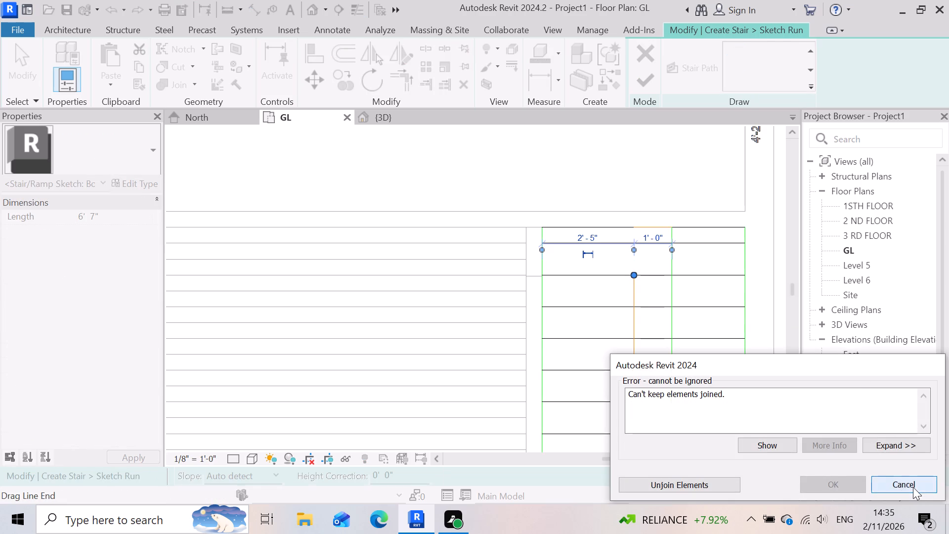
Delete the rearmost riser line of the run sketch.
click(564, 229)
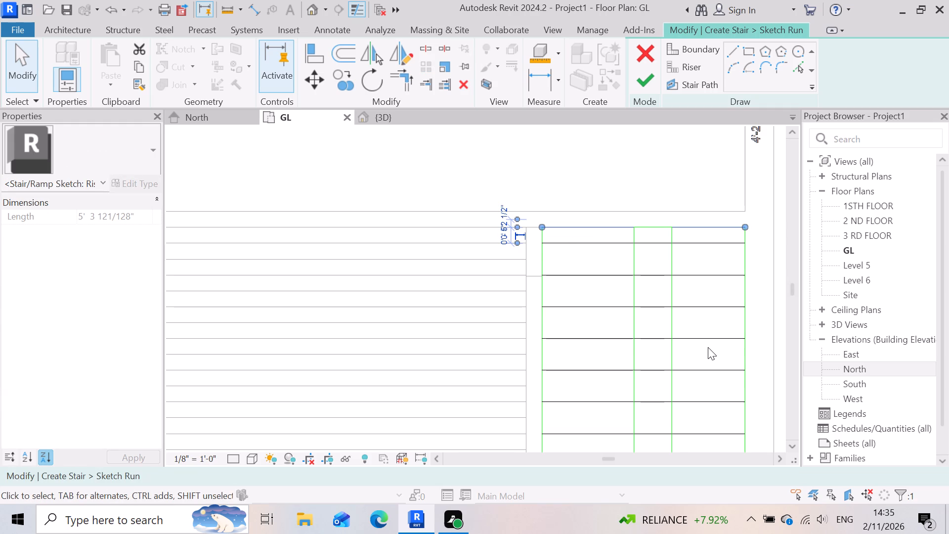
key(Delete)
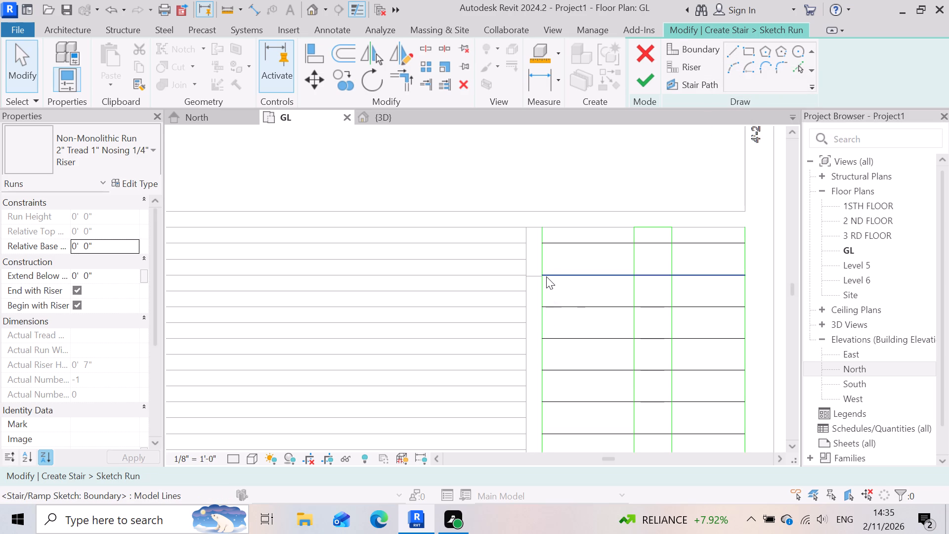
Extend the inner run boundary's rear end to the far face of the rear wall, making it 8'-3" long.
click(540, 264)
scroll(550, 220, up, 3)
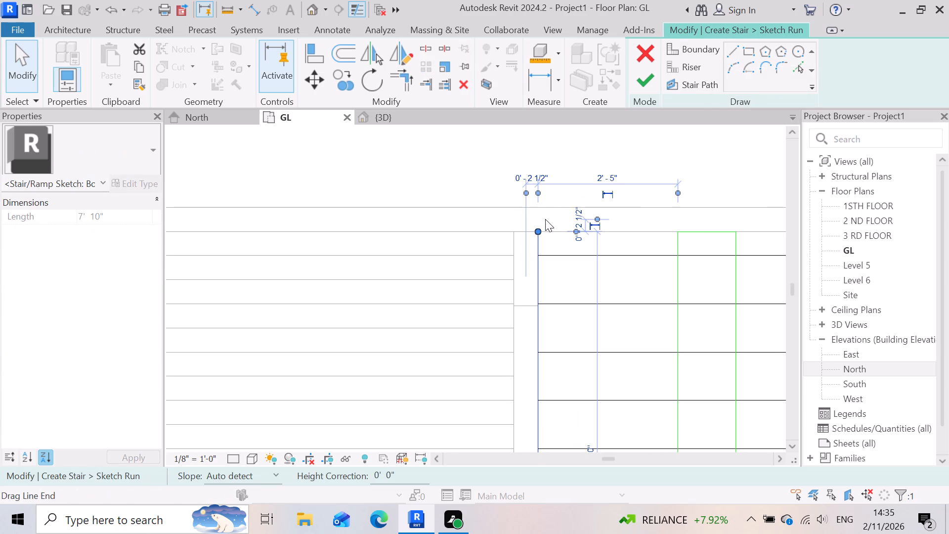
drag(537, 232, 540, 208)
click(540, 208)
scroll(516, 249, down, 4)
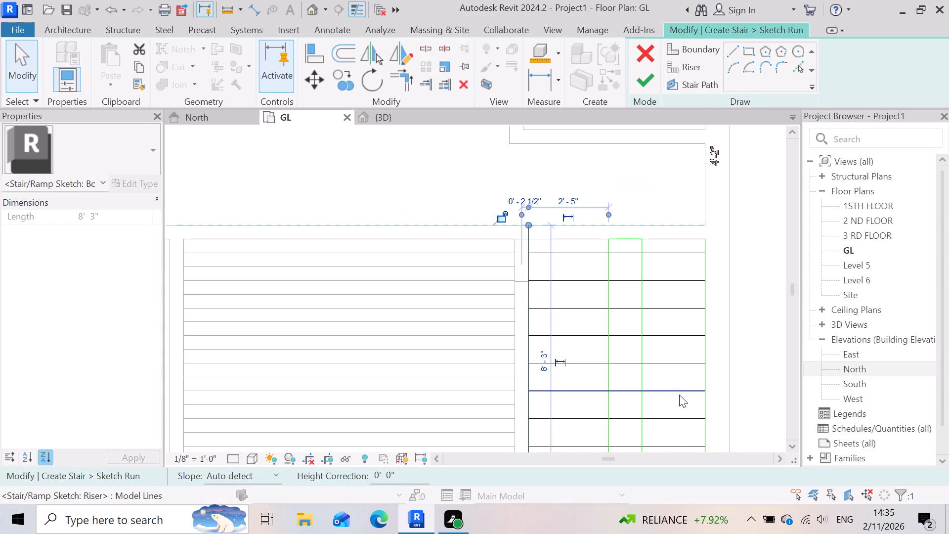
click(730, 391)
Extend the rear end of the run boundary beside the outer wall to the far face of the rear wall.
scroll(727, 342, up, 4)
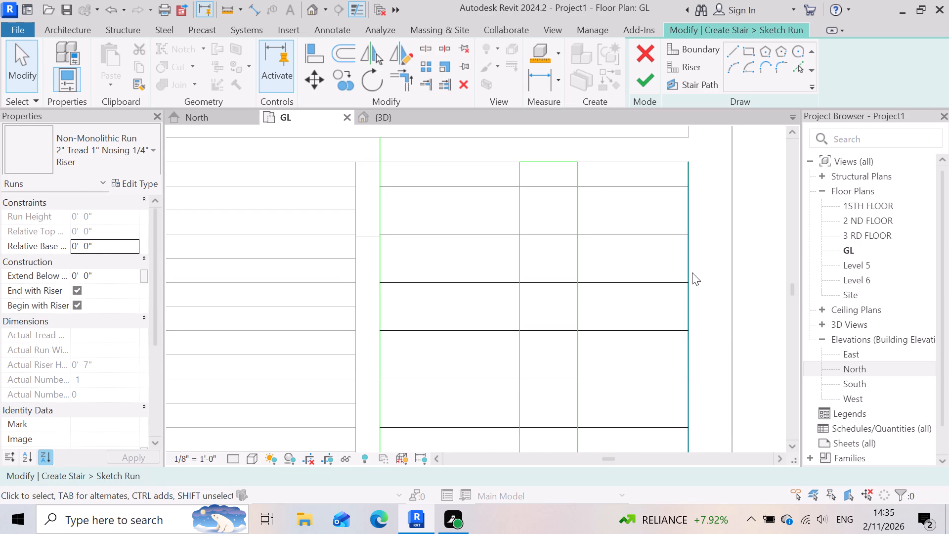
click(692, 272)
scroll(745, 338, down, 4)
scroll(730, 209, up, 5)
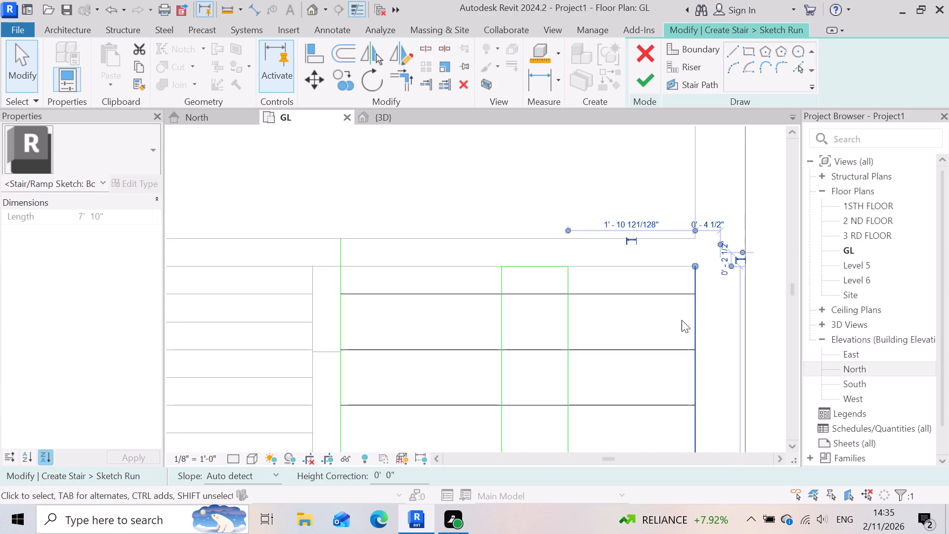
scroll(757, 282, up, 3)
scroll(690, 291, down, 3)
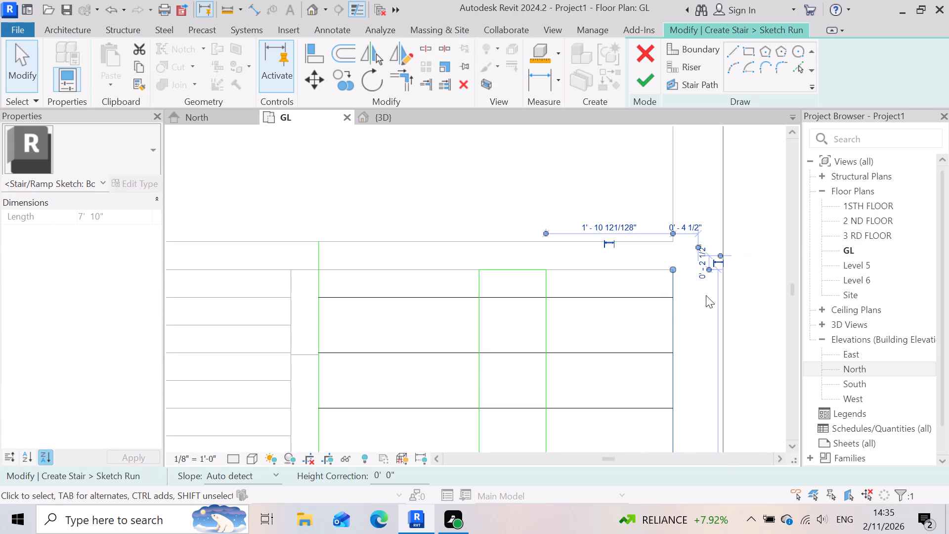
drag(672, 267, 671, 241)
click(671, 241)
click(694, 300)
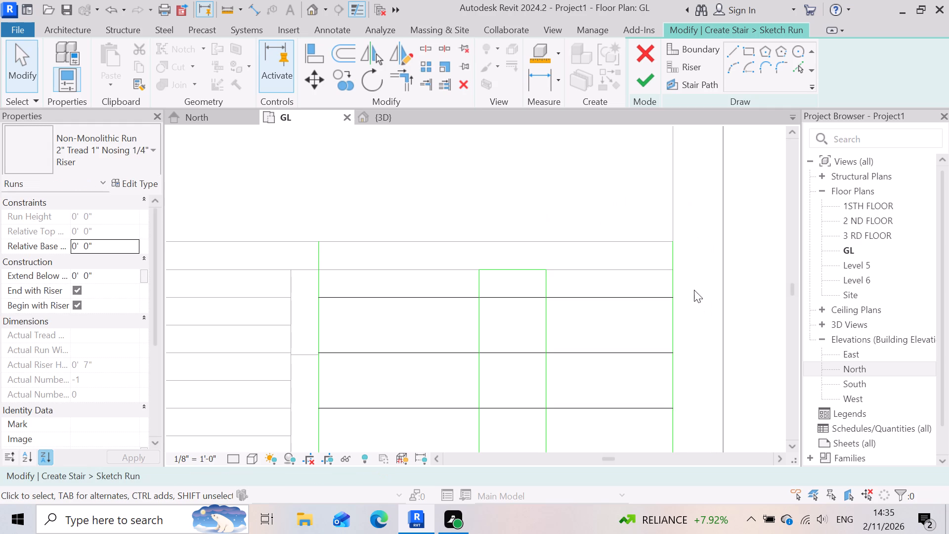
Draw a boundary line about 5'-4" long along the rear wall's far face, joining the rear ends of the two outer run boundaries.
scroll(683, 289, down, 4)
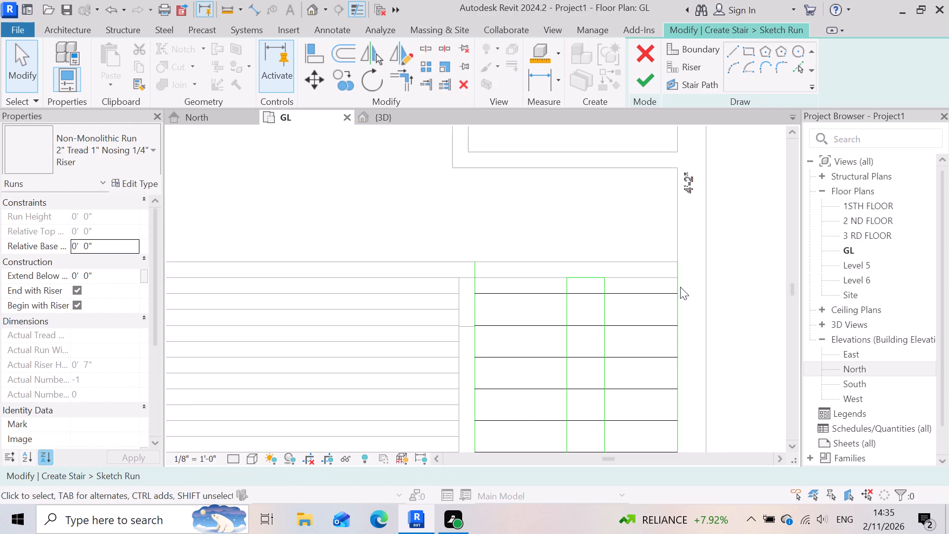
scroll(676, 283, up, 2)
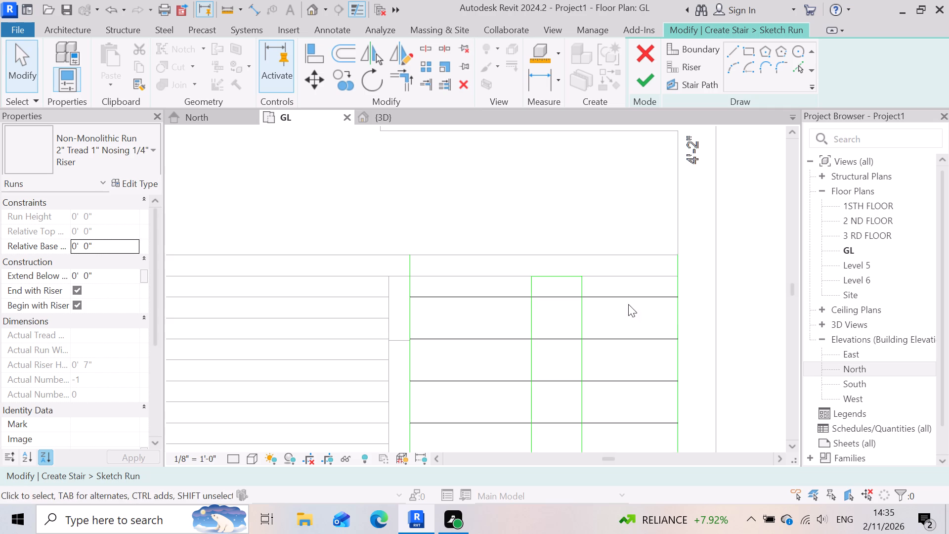
scroll(639, 302, down, 3)
scroll(487, 285, up, 2)
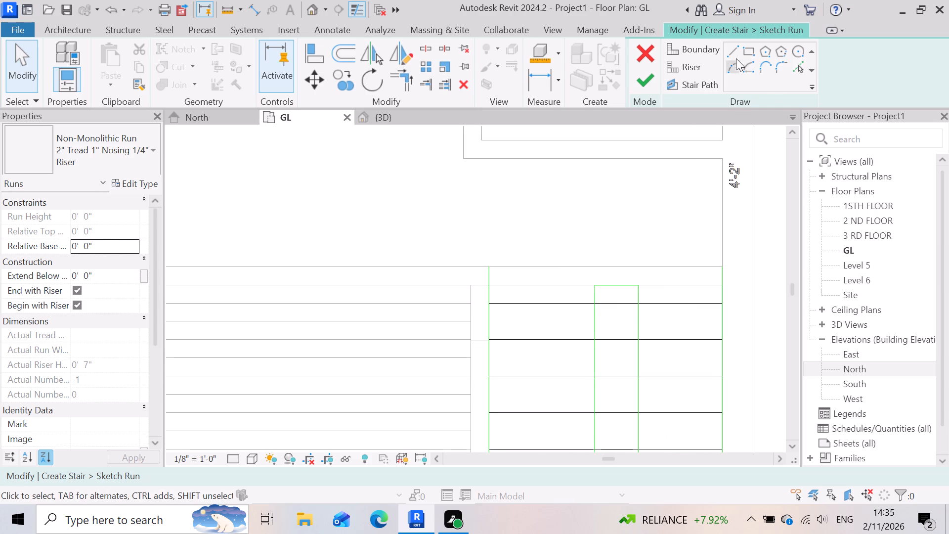
click(735, 54)
scroll(499, 288, up, 6)
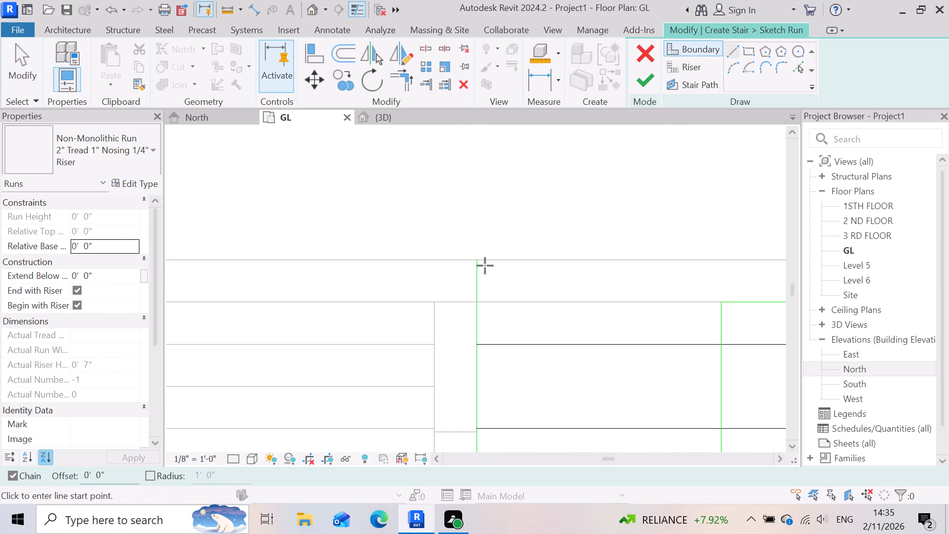
click(474, 263)
scroll(474, 263, down, 8)
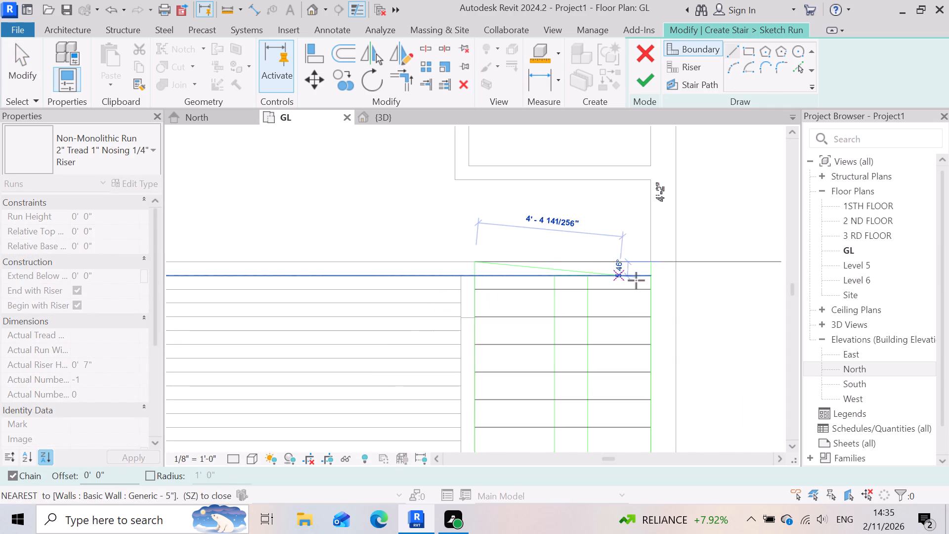
scroll(651, 279, up, 3)
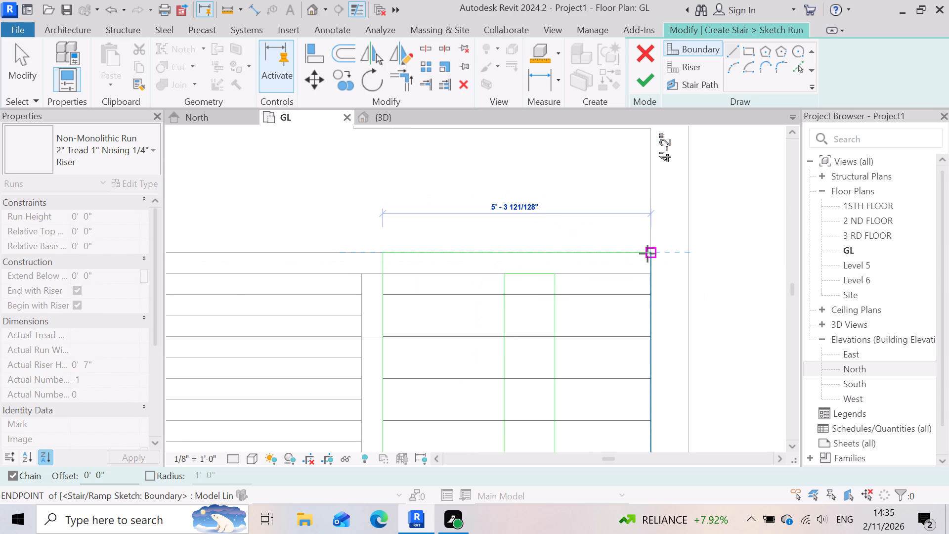
click(647, 254)
scroll(638, 276, down, 2)
key(Escape)
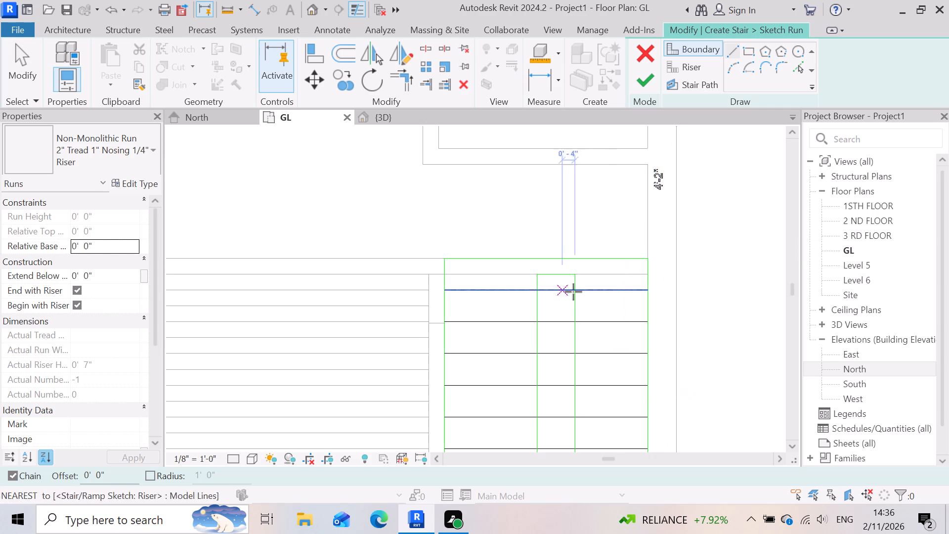
Draw a riser line along the rear wall's near face from the inner run boundary to the first intermediate boundary line.
scroll(467, 317, up, 2)
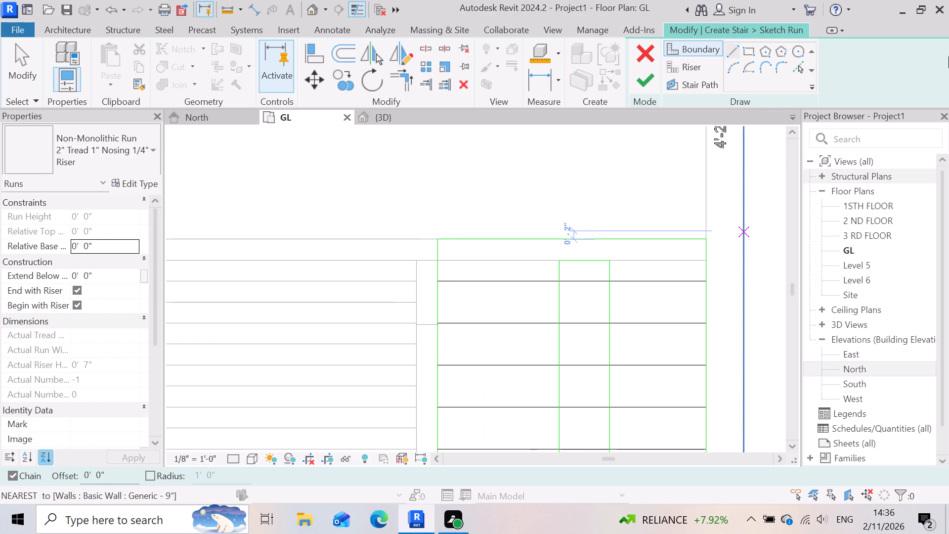
click(697, 72)
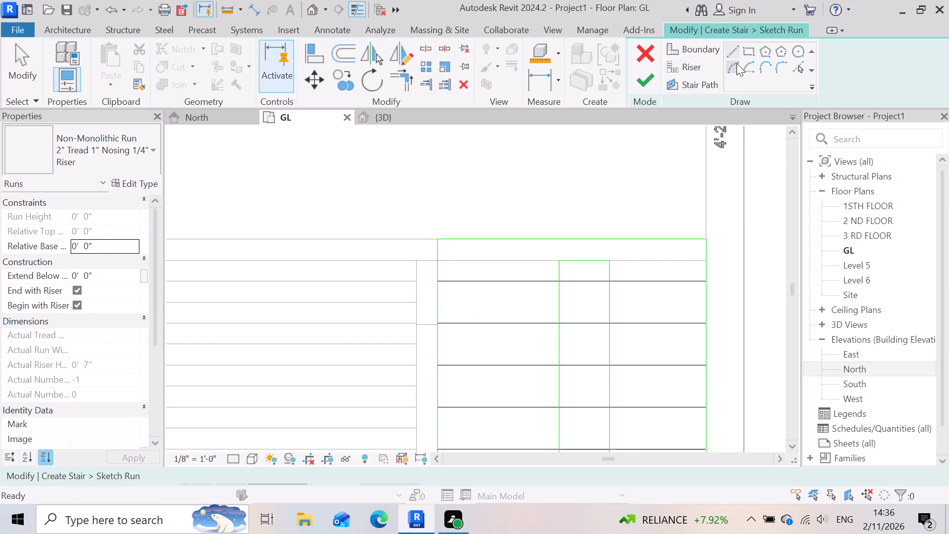
click(738, 50)
scroll(538, 278, up, 6)
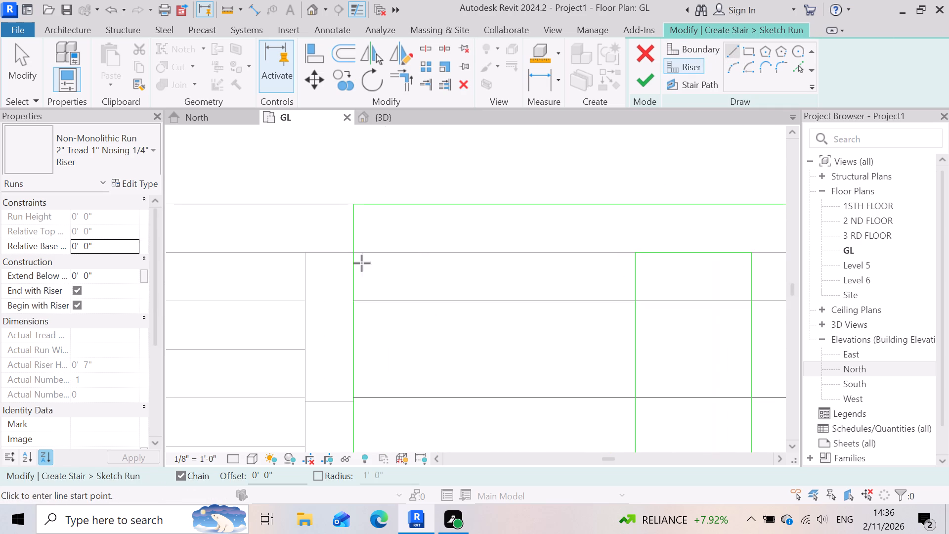
click(350, 253)
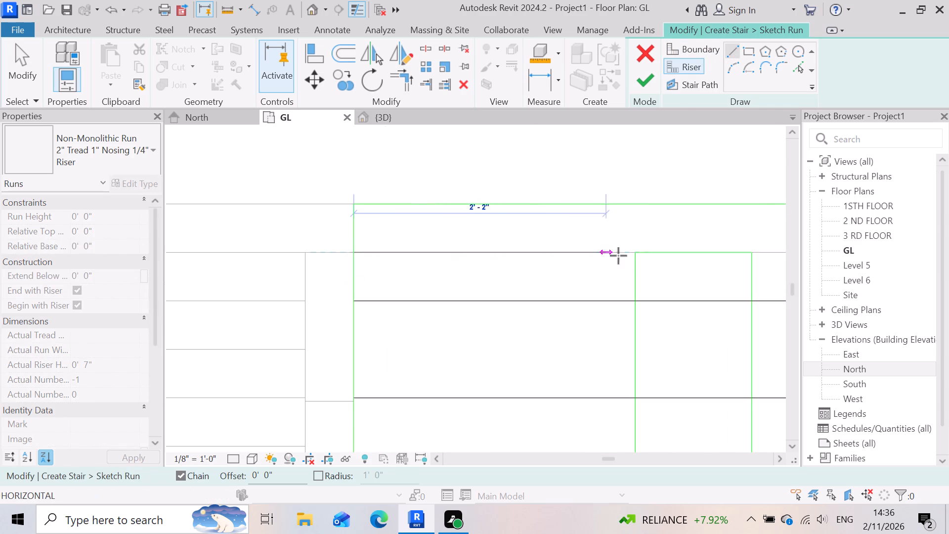
click(629, 256)
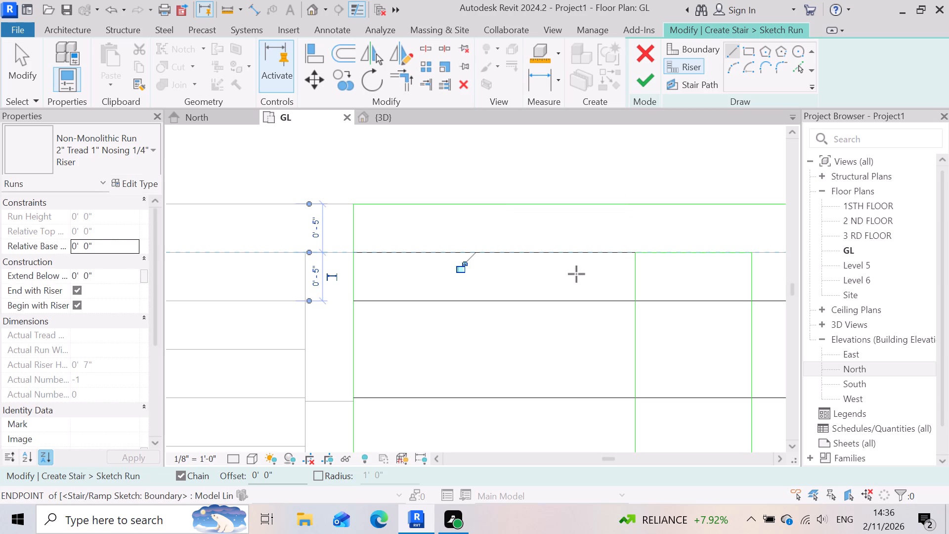
key(Escape)
Draw a riser line about 1'-11" long along the rear wall's near face from the second intermediate boundary to the boundary beside the outer wall.
scroll(559, 278, down, 2)
scroll(721, 250, down, 1)
scroll(717, 254, up, 3)
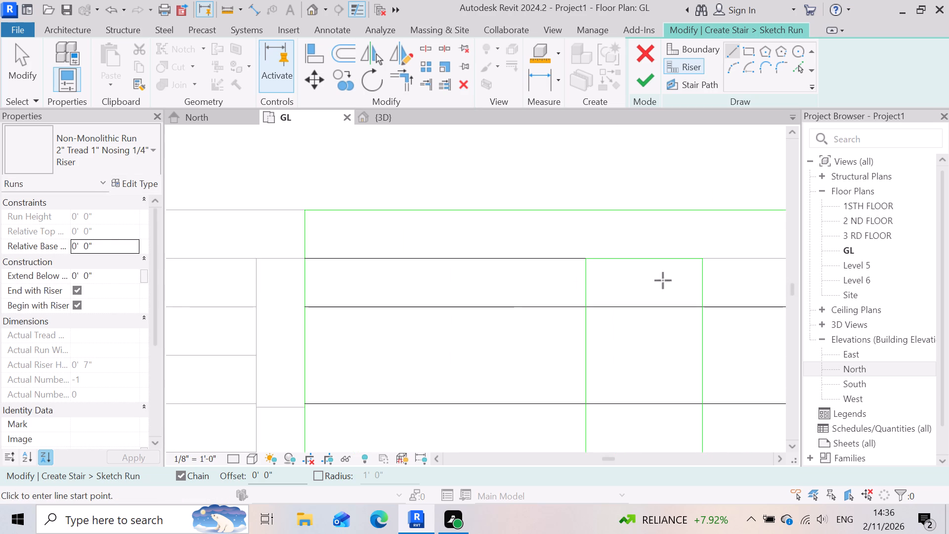
scroll(470, 293, down, 5)
scroll(648, 287, up, 2)
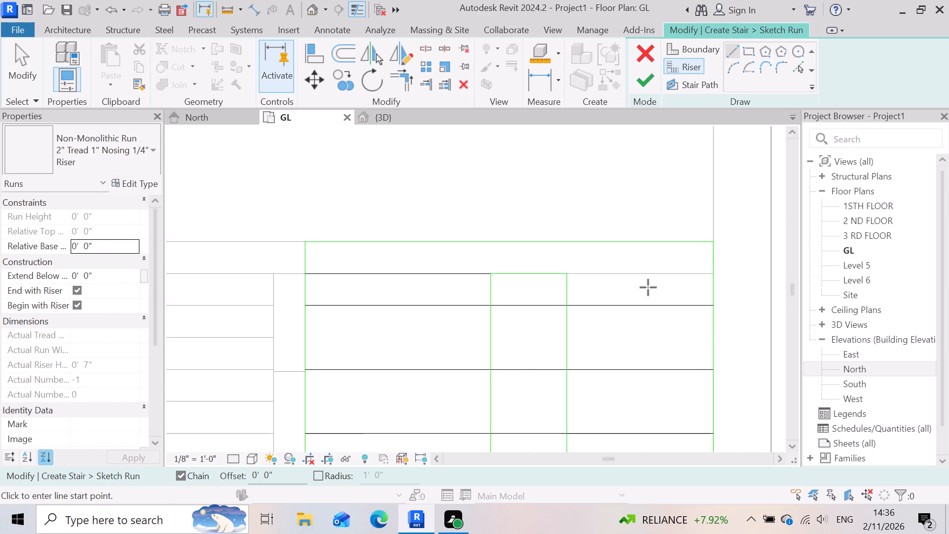
scroll(648, 287, up, 5)
click(486, 260)
scroll(495, 256, down, 4)
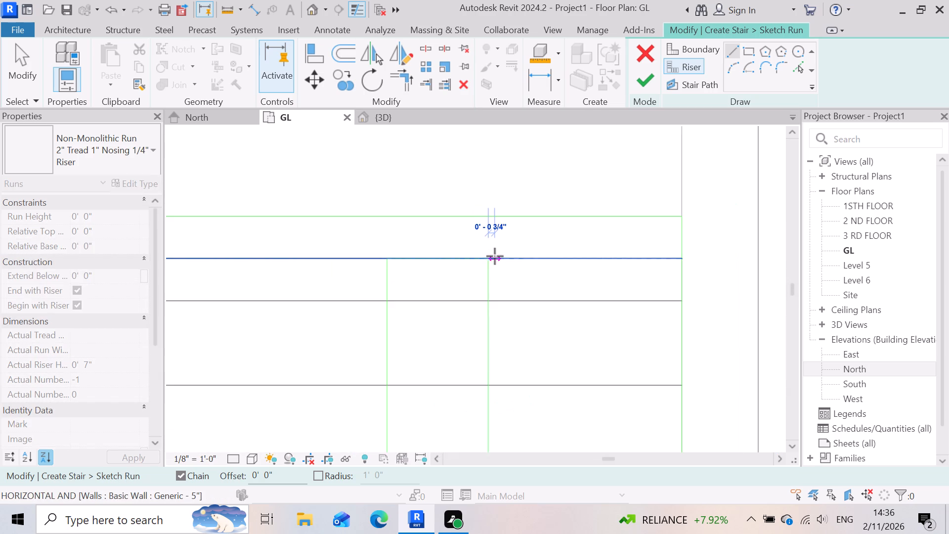
scroll(670, 266, up, 5)
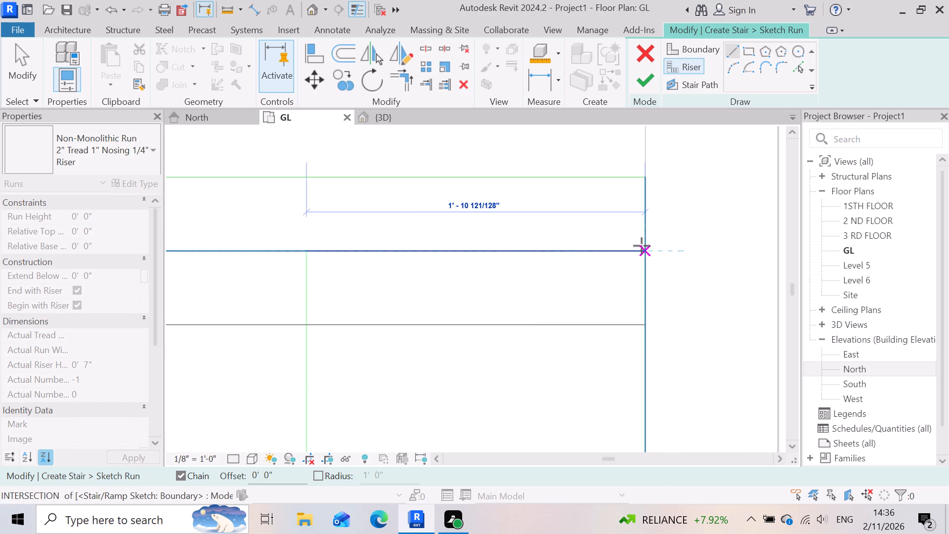
click(642, 246)
key(Escape)
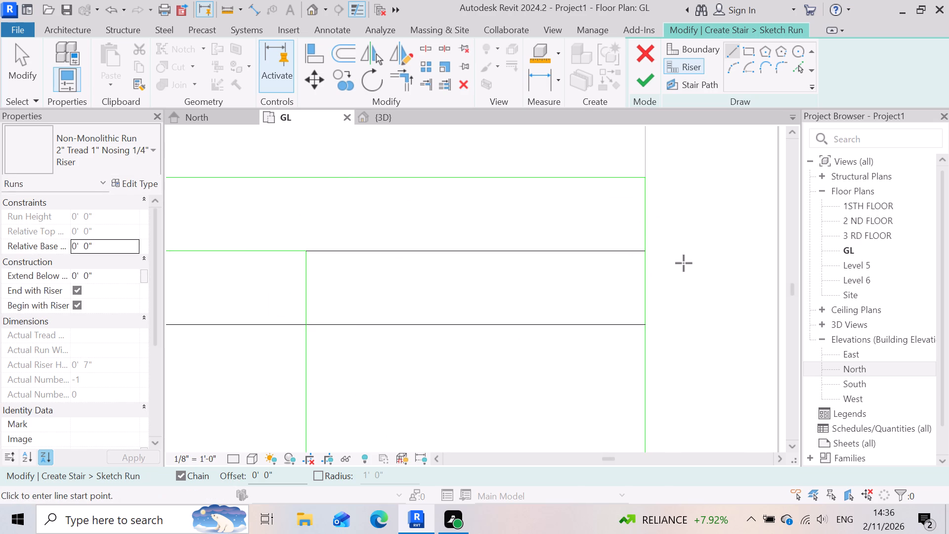